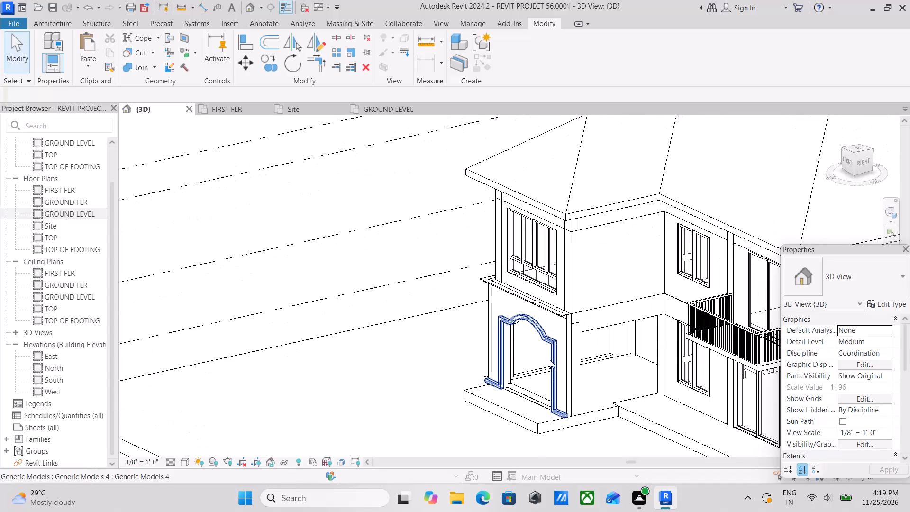
Examine the front corner of the house around the arched opening, the cornice and the upper-floor curtain wall window from several angles.
{"action": "scroll", "coordinate": [538, 329], "scroll_direction": "up", "scroll_amount": 3}
{"action": "scroll", "coordinate": [544, 322], "scroll_direction": "down", "scroll_amount": 3}
{"action": "middle_click_drag", "start_coordinate": [544, 323], "coordinate": [638, 314], "text": "shift"}
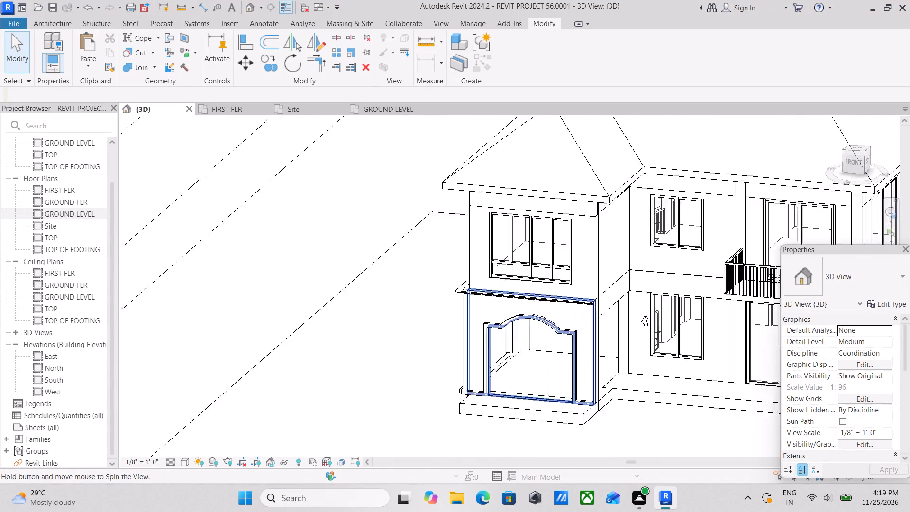
{"action": "middle_click_drag", "start_coordinate": [638, 314], "coordinate": [657, 313], "text": "shift"}
{"action": "middle_click_drag", "start_coordinate": [533, 330], "coordinate": [618, 299], "text": "shift"}
{"action": "scroll", "coordinate": [506, 321], "scroll_direction": "up", "scroll_amount": 3}
{"action": "middle_click_drag", "start_coordinate": [487, 296], "coordinate": [506, 290], "text": "shift"}
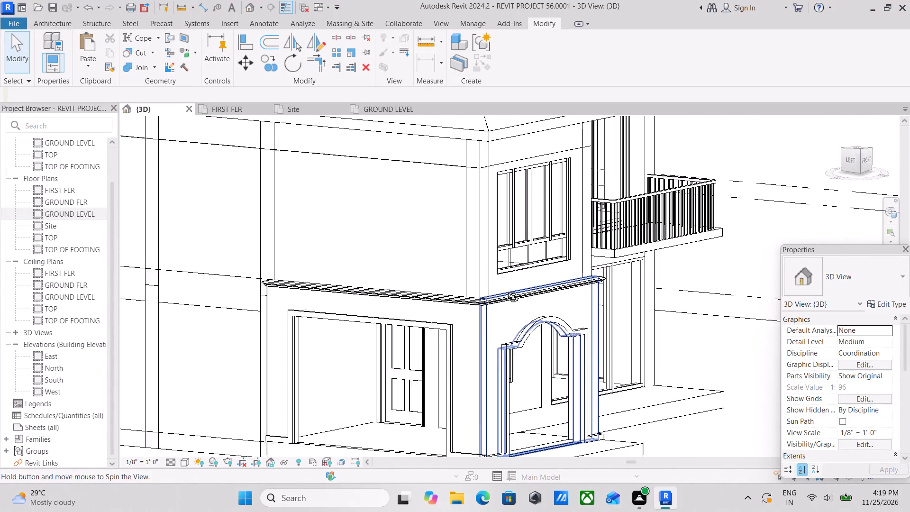
{"action": "middle_click_drag", "start_coordinate": [506, 290], "coordinate": [529, 294], "text": "shift"}
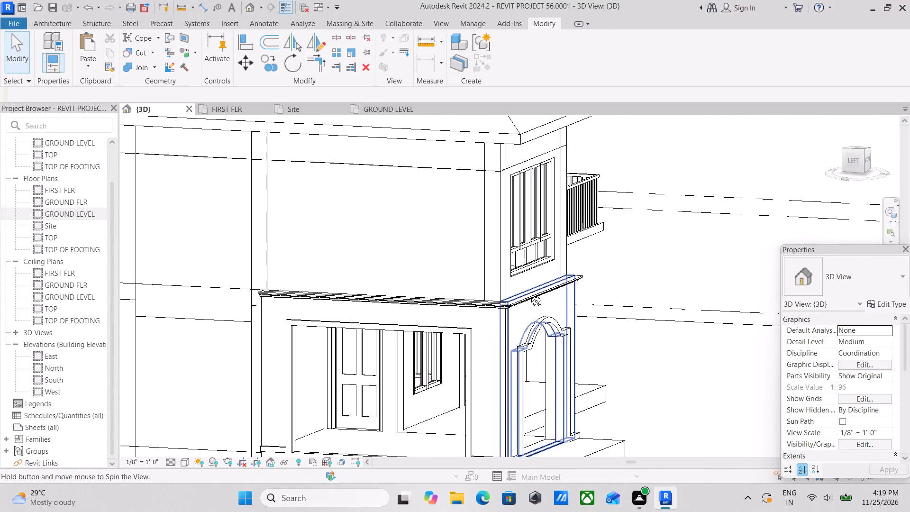
{"action": "middle_click_drag", "start_coordinate": [529, 294], "coordinate": [409, 306], "text": "shift"}
{"action": "middle_click_drag", "start_coordinate": [567, 309], "coordinate": [591, 310], "text": "shift"}
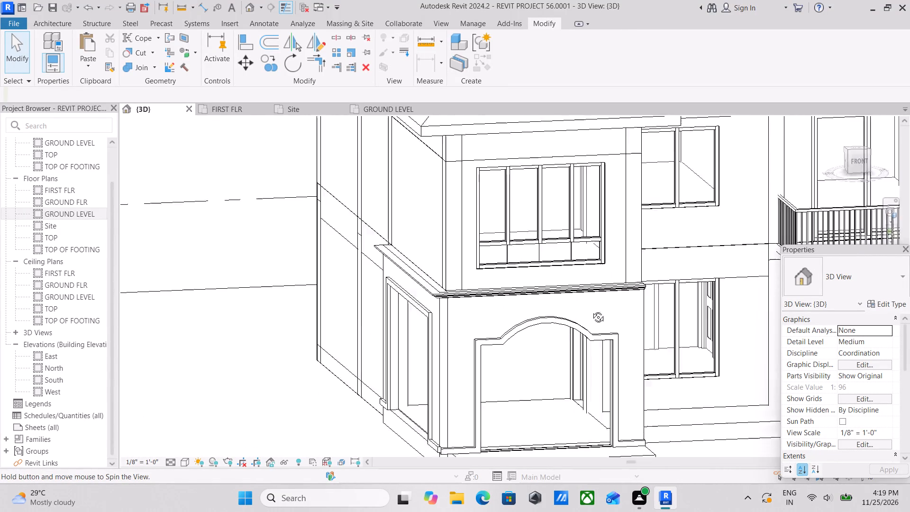
{"action": "middle_click_drag", "start_coordinate": [591, 310], "coordinate": [637, 312], "text": "shift"}
{"action": "scroll", "coordinate": [603, 322], "scroll_direction": "up", "scroll_amount": 2}
{"action": "middle_click_drag", "start_coordinate": [476, 309], "coordinate": [493, 316], "text": "shift"}
{"action": "middle_click_drag", "start_coordinate": [493, 316], "coordinate": [488, 328]}
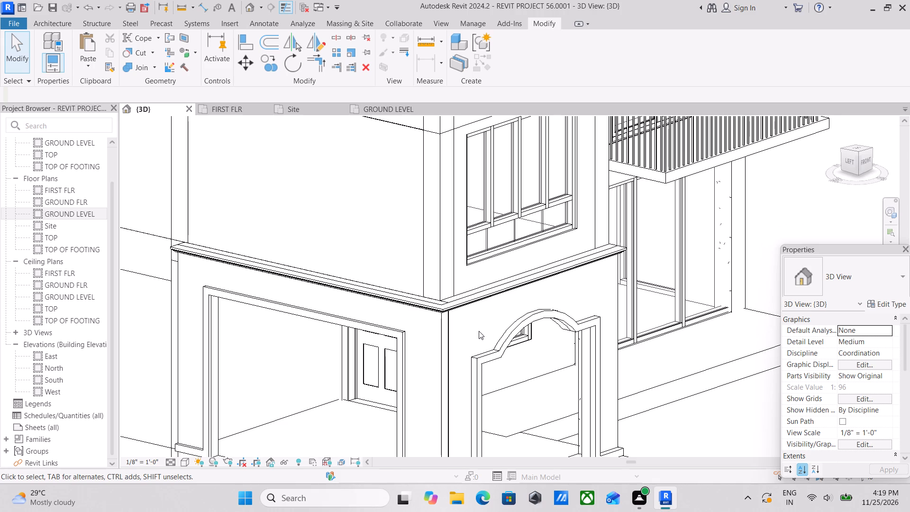
{"action": "scroll", "coordinate": [490, 323], "scroll_direction": "down", "scroll_amount": 2}
{"action": "scroll", "coordinate": [485, 287], "scroll_direction": "up", "scroll_amount": 2}
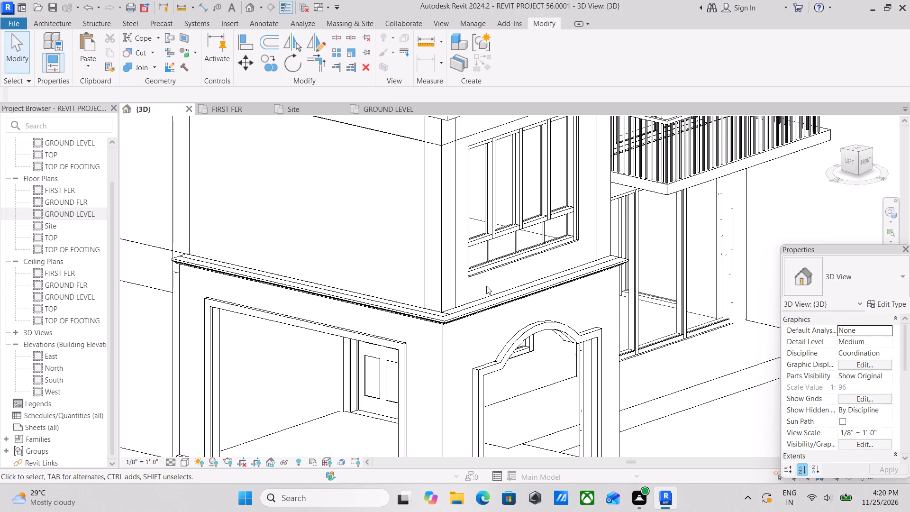
{"action": "scroll", "coordinate": [482, 264], "scroll_direction": "up", "scroll_amount": 5}
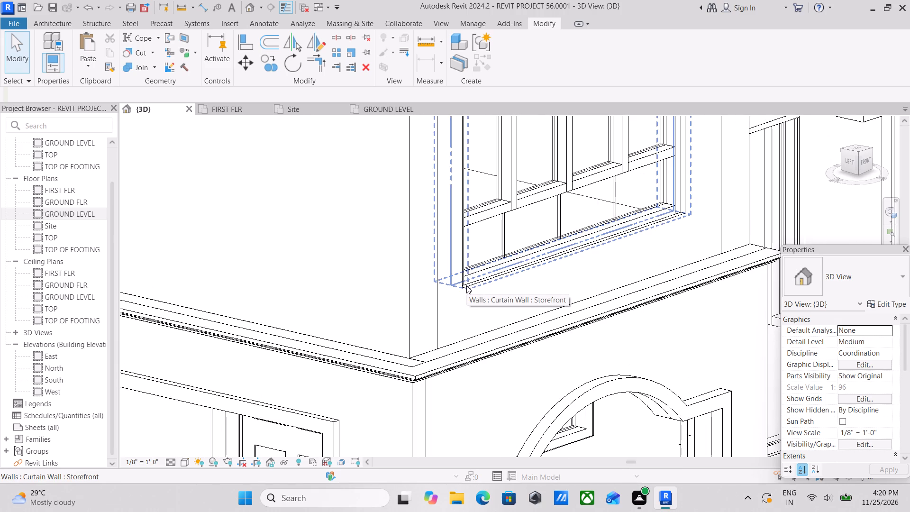
{"action": "scroll", "coordinate": [466, 285], "scroll_direction": "down", "scroll_amount": 5}
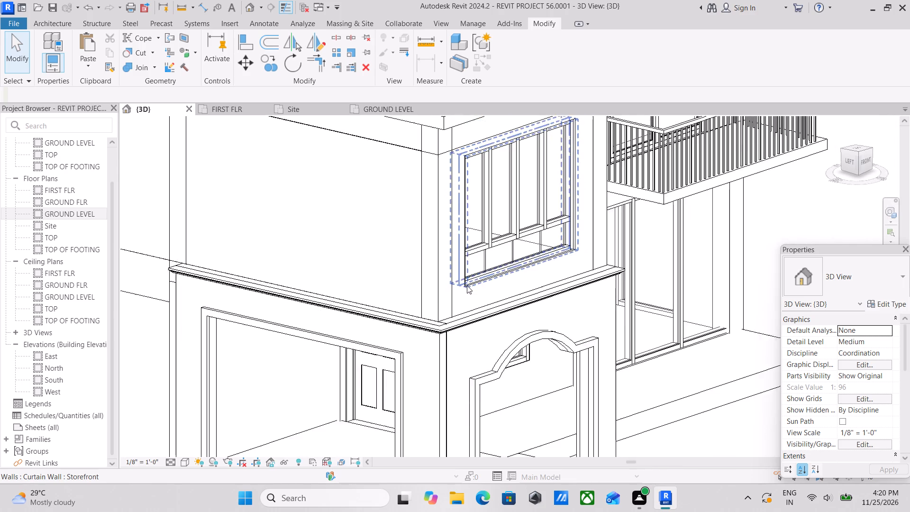
{"action": "middle_click_drag", "start_coordinate": [467, 286], "coordinate": [400, 313]}
{"action": "scroll", "coordinate": [404, 305], "scroll_direction": "down", "scroll_amount": 4}
{"action": "middle_click_drag", "start_coordinate": [428, 296], "coordinate": [533, 284]}
{"action": "scroll", "coordinate": [494, 312], "scroll_direction": "down", "scroll_amount": 1}
{"action": "middle_click_drag", "start_coordinate": [492, 317], "coordinate": [473, 357]}
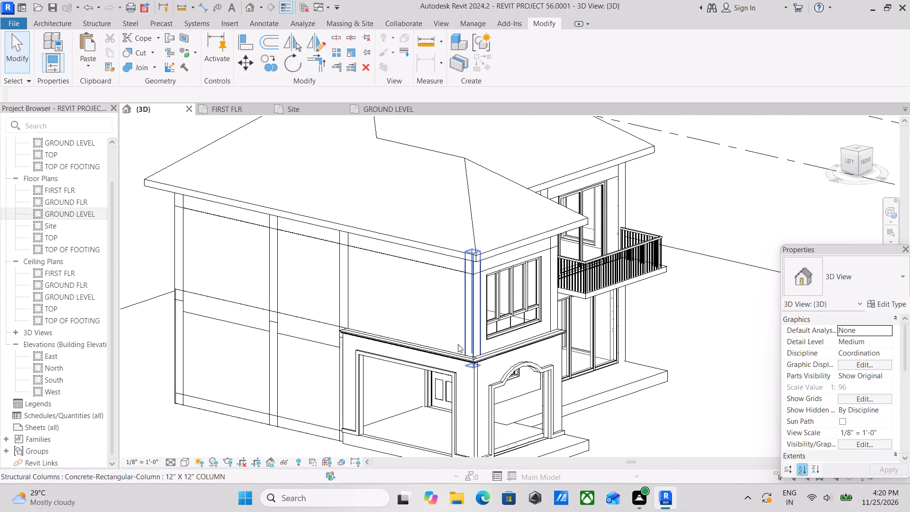
{"action": "scroll", "coordinate": [367, 328], "scroll_direction": "down", "scroll_amount": 3}
{"action": "middle_click_drag", "start_coordinate": [459, 294], "coordinate": [370, 325]}
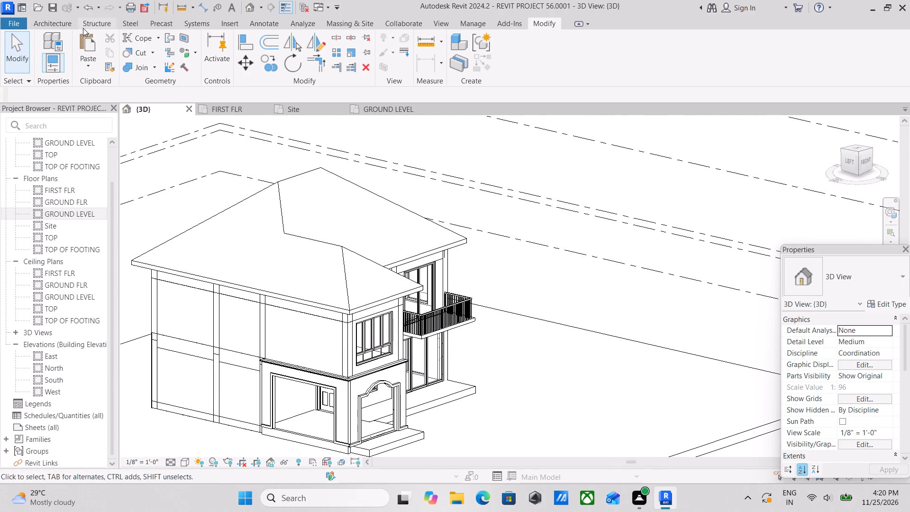
Start a new in-place model component in the Generic Models family category.
{"action": "left_click", "coordinate": [64, 19]}
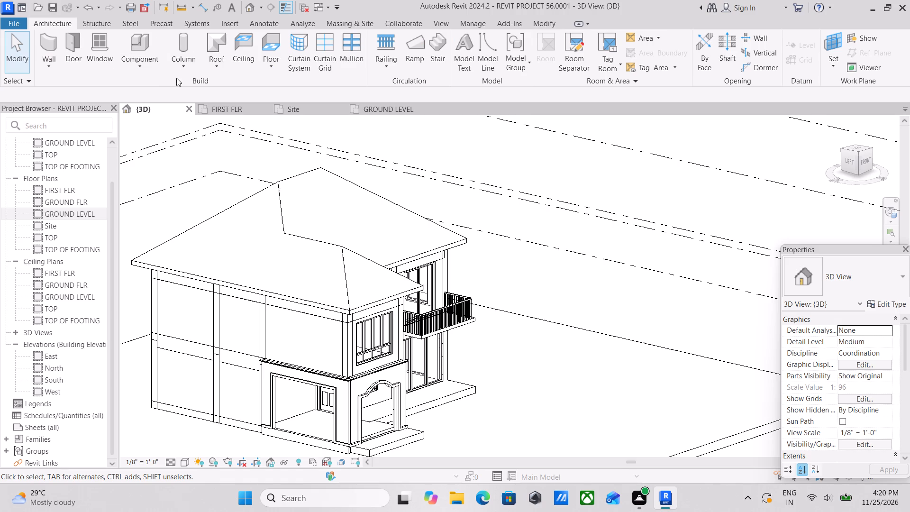
{"action": "left_click", "coordinate": [131, 63]}
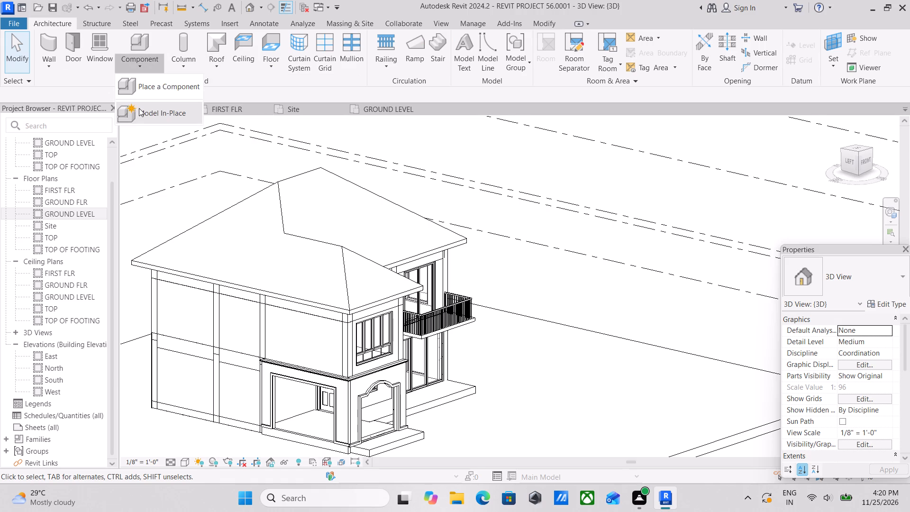
{"action": "left_click", "coordinate": [139, 108]}
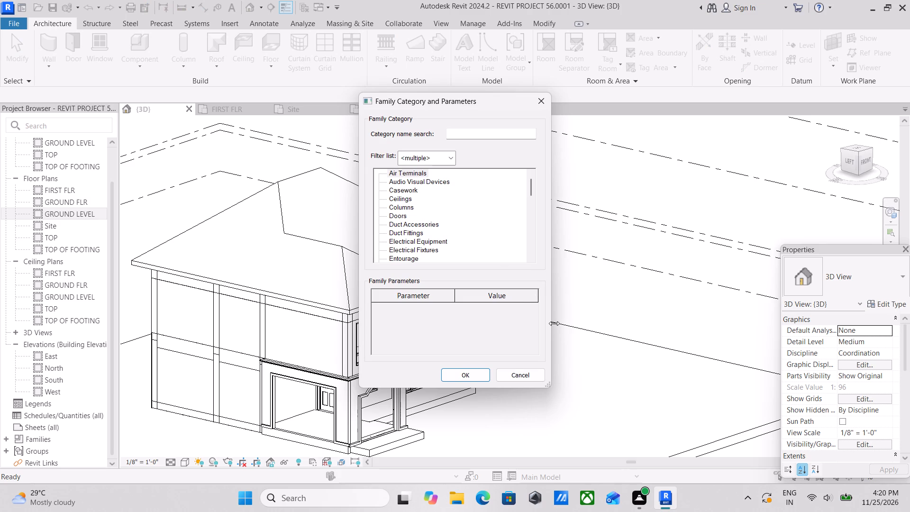
{"action": "left_click", "coordinate": [597, 239]}
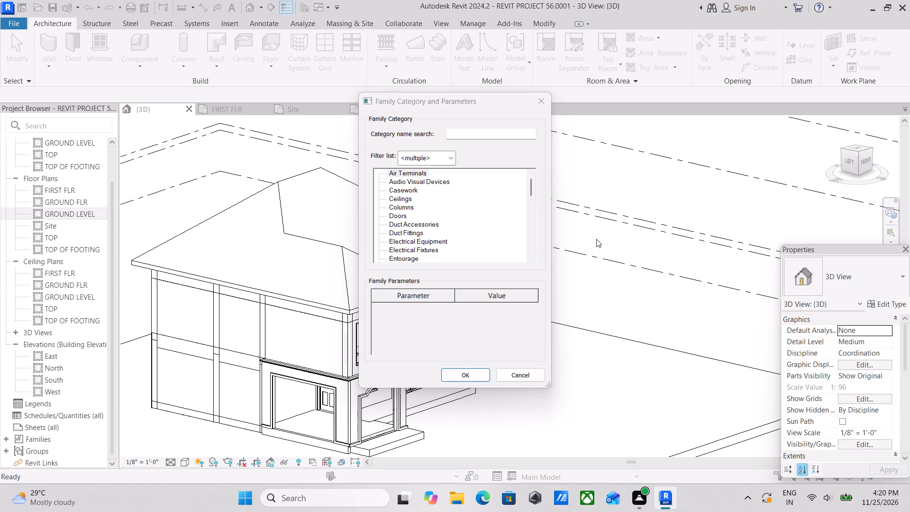
{"action": "scroll", "coordinate": [437, 201], "scroll_direction": "down", "scroll_amount": 1}
{"action": "scroll", "coordinate": [391, 236], "scroll_direction": "down", "scroll_amount": 4}
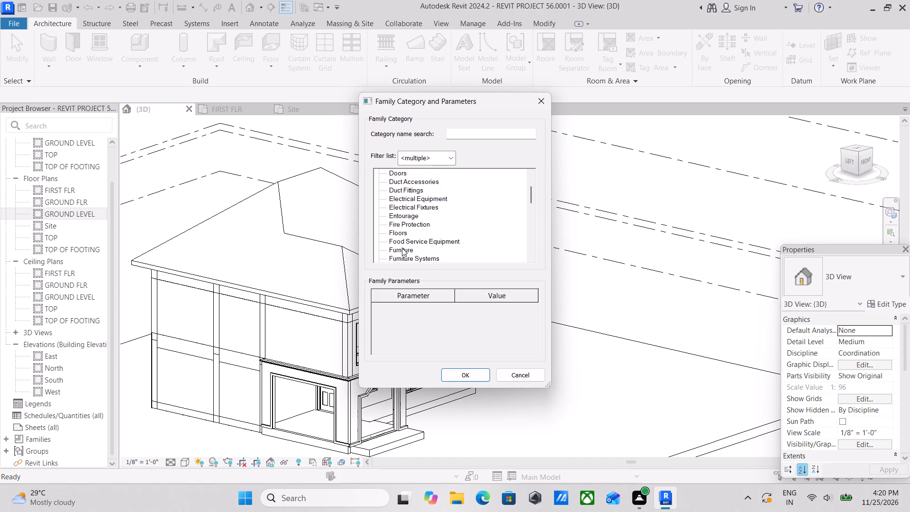
{"action": "scroll", "coordinate": [402, 246], "scroll_direction": "up", "scroll_amount": 7}
{"action": "scroll", "coordinate": [427, 207], "scroll_direction": "up", "scroll_amount": 2}
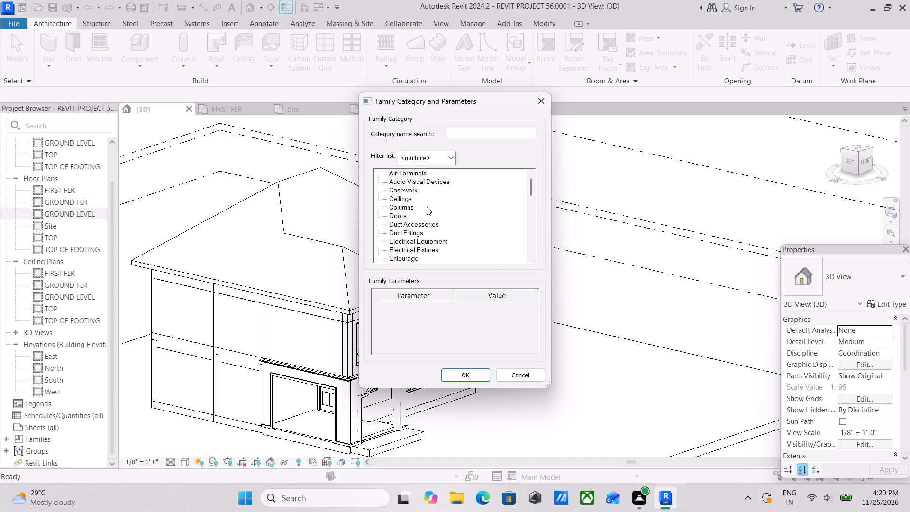
{"action": "scroll", "coordinate": [419, 207], "scroll_direction": "up", "scroll_amount": 2}
{"action": "scroll", "coordinate": [473, 288], "scroll_direction": "up", "scroll_amount": 5}
{"action": "scroll", "coordinate": [405, 226], "scroll_direction": "down", "scroll_amount": 1}
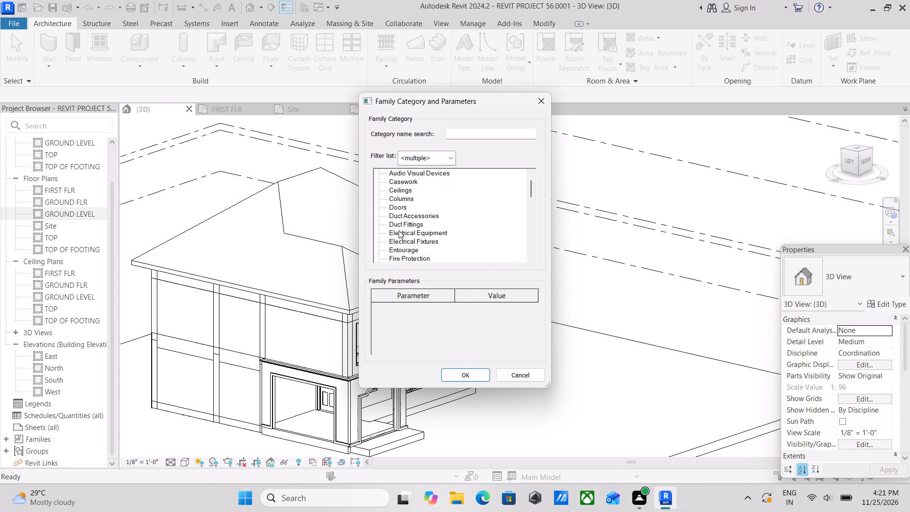
{"action": "scroll", "coordinate": [399, 230], "scroll_direction": "down", "scroll_amount": 1}
{"action": "scroll", "coordinate": [399, 231], "scroll_direction": "up", "scroll_amount": 2}
{"action": "scroll", "coordinate": [402, 238], "scroll_direction": "down", "scroll_amount": 2}
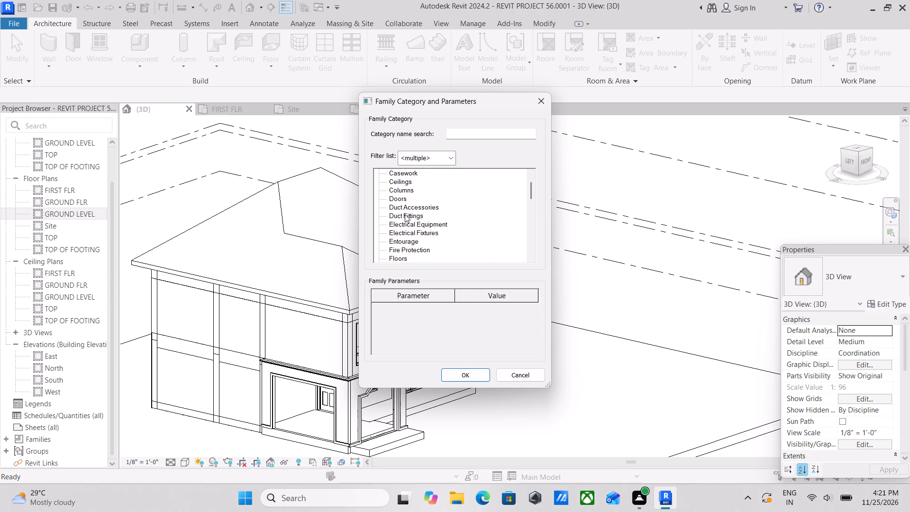
{"action": "scroll", "coordinate": [385, 209], "scroll_direction": "up", "scroll_amount": 1}
{"action": "scroll", "coordinate": [402, 221], "scroll_direction": "down", "scroll_amount": 1}
{"action": "scroll", "coordinate": [397, 212], "scroll_direction": "up", "scroll_amount": 1}
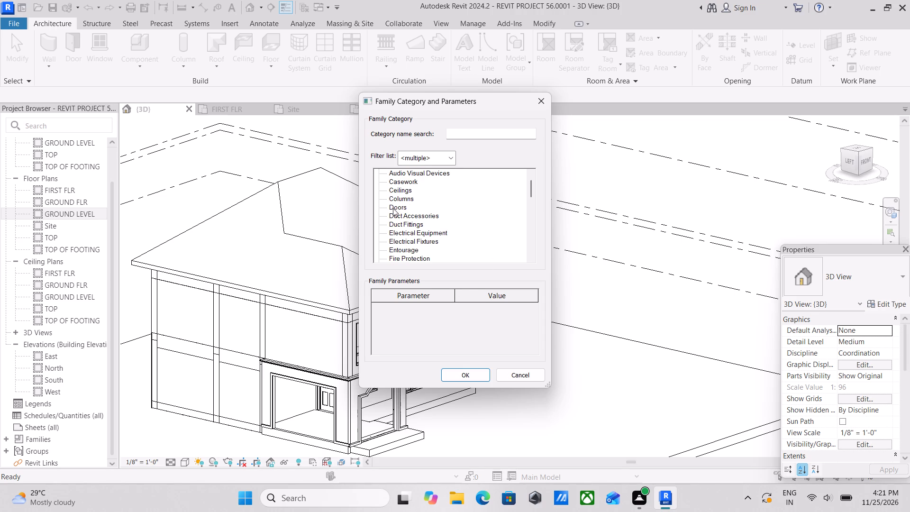
{"action": "left_click", "coordinate": [392, 209]}
{"action": "scroll", "coordinate": [404, 198], "scroll_direction": "up", "scroll_amount": 1}
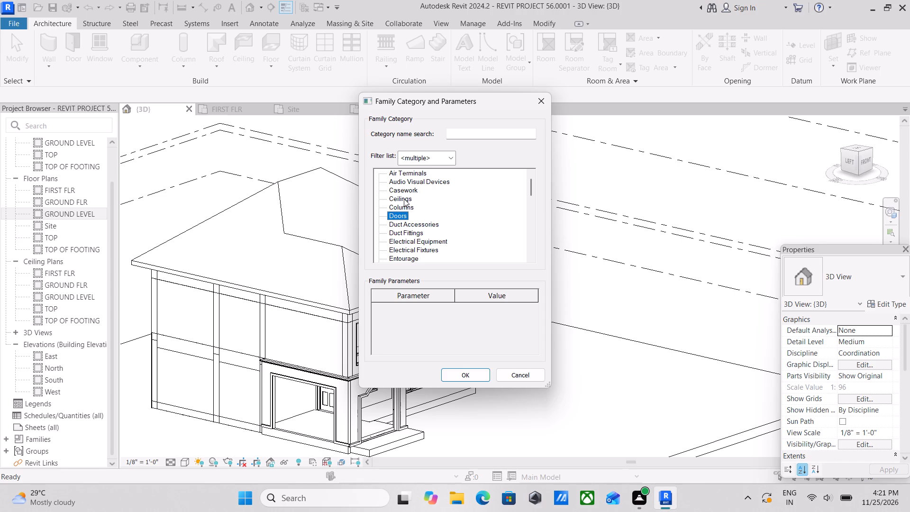
{"action": "scroll", "coordinate": [384, 225], "scroll_direction": "up", "scroll_amount": 2}
{"action": "scroll", "coordinate": [420, 222], "scroll_direction": "down", "scroll_amount": 2}
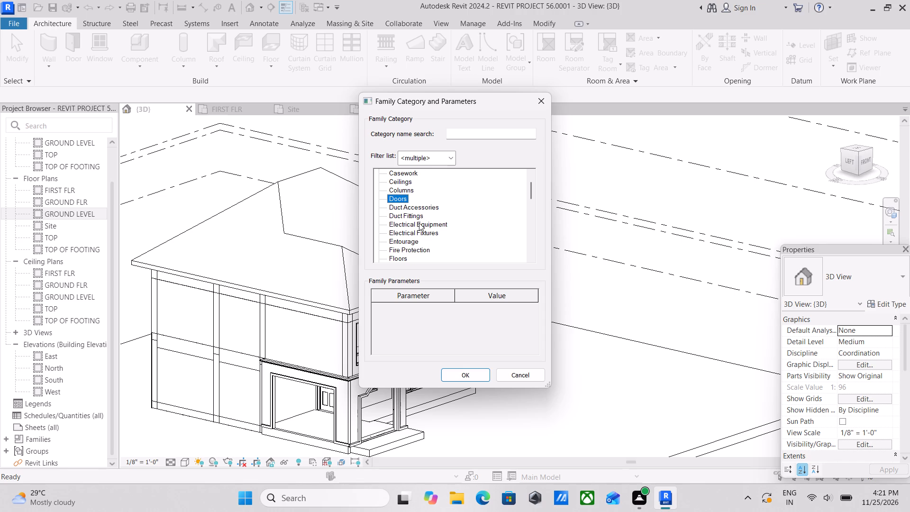
{"action": "scroll", "coordinate": [414, 224], "scroll_direction": "down", "scroll_amount": 1}
{"action": "scroll", "coordinate": [383, 215], "scroll_direction": "up", "scroll_amount": 5}
{"action": "scroll", "coordinate": [414, 185], "scroll_direction": "up", "scroll_amount": 2}
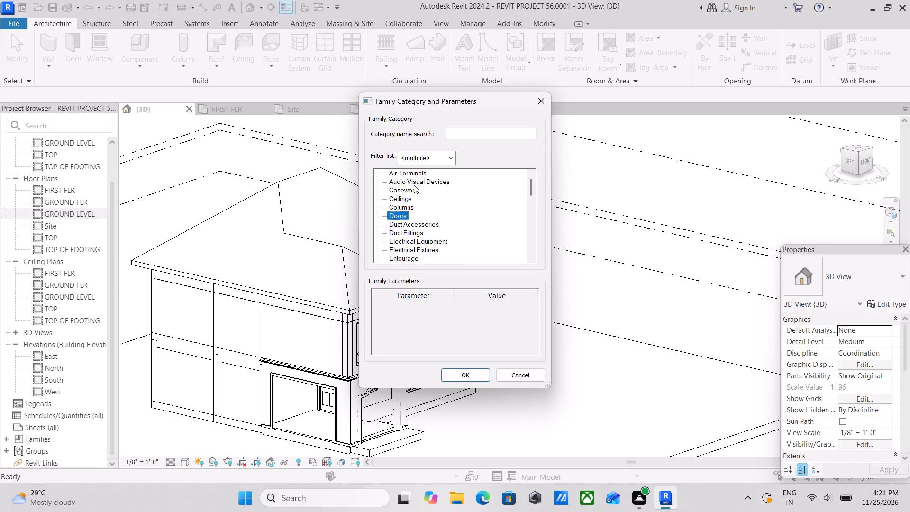
{"action": "scroll", "coordinate": [378, 164], "scroll_direction": "up", "scroll_amount": 3}
{"action": "scroll", "coordinate": [403, 188], "scroll_direction": "down", "scroll_amount": 1}
{"action": "scroll", "coordinate": [401, 189], "scroll_direction": "up", "scroll_amount": 6}
{"action": "scroll", "coordinate": [399, 203], "scroll_direction": "down", "scroll_amount": 2}
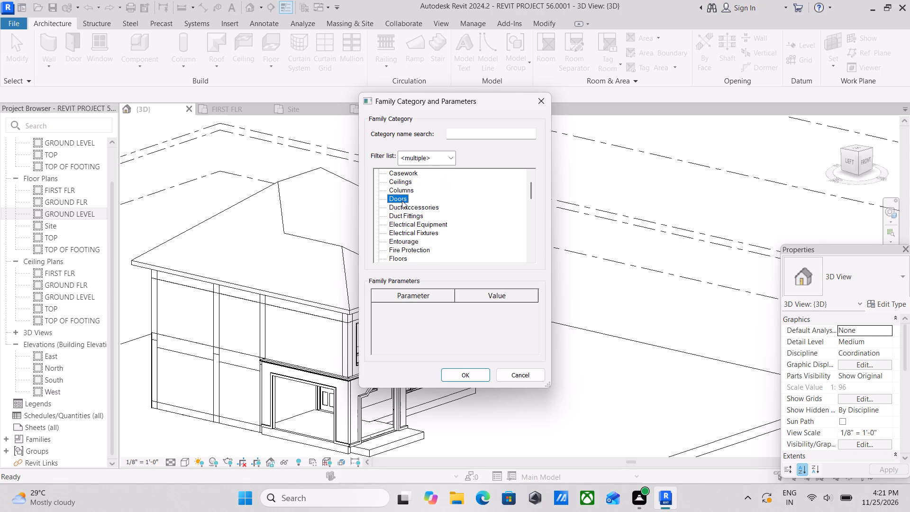
{"action": "scroll", "coordinate": [409, 195], "scroll_direction": "up", "scroll_amount": 5}
{"action": "scroll", "coordinate": [408, 198], "scroll_direction": "down", "scroll_amount": 3}
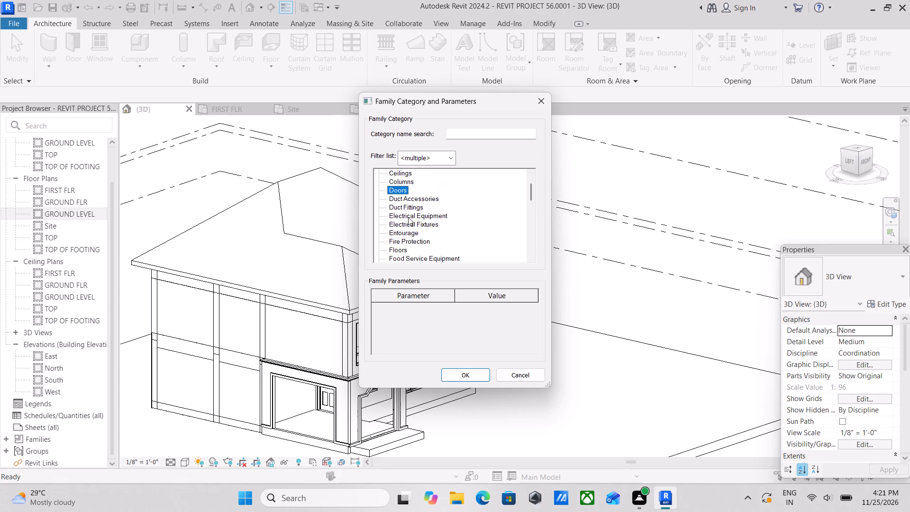
{"action": "scroll", "coordinate": [409, 213], "scroll_direction": "up", "scroll_amount": 5}
{"action": "scroll", "coordinate": [415, 236], "scroll_direction": "down", "scroll_amount": 2}
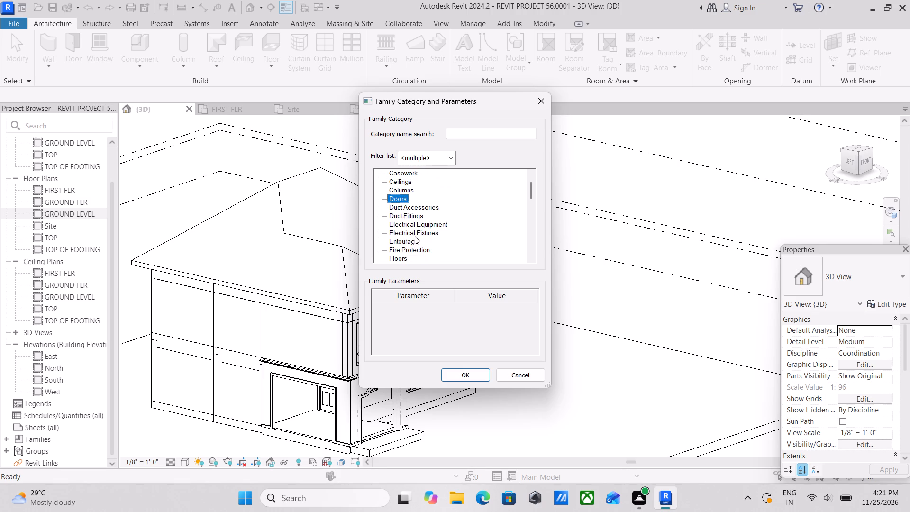
{"action": "scroll", "coordinate": [414, 236], "scroll_direction": "up", "scroll_amount": 5}
{"action": "scroll", "coordinate": [404, 229], "scroll_direction": "down", "scroll_amount": 1}
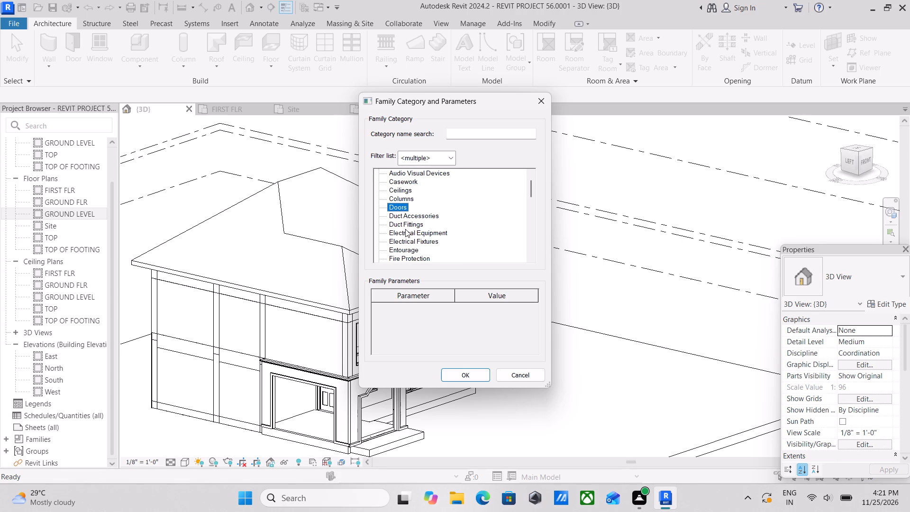
{"action": "scroll", "coordinate": [405, 229], "scroll_direction": "down", "scroll_amount": 5}
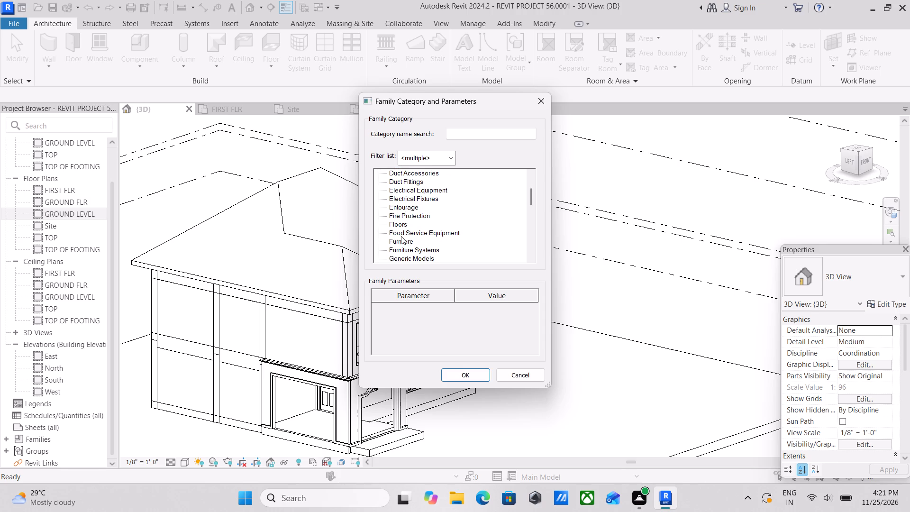
{"action": "scroll", "coordinate": [406, 256], "scroll_direction": "down", "scroll_amount": 2}
{"action": "left_click", "coordinate": [426, 242]}
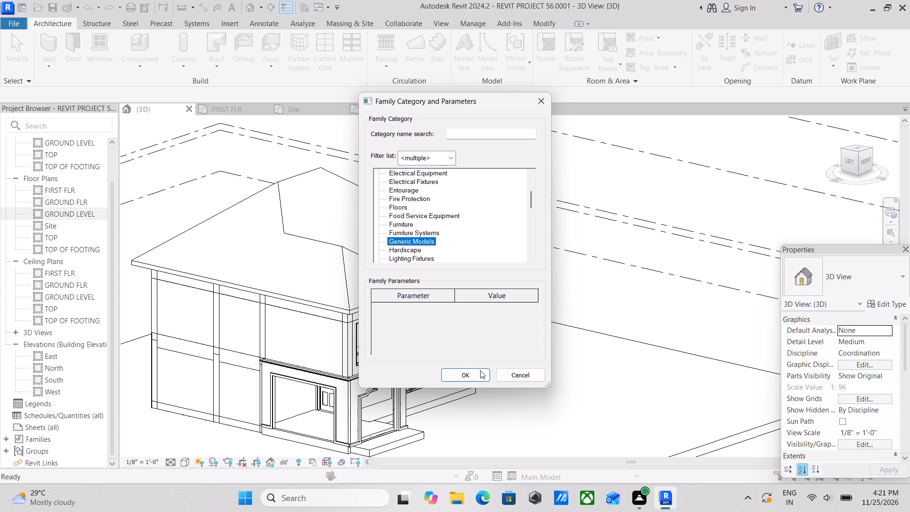
{"action": "left_click", "coordinate": [470, 375]}
{"action": "scroll", "coordinate": [396, 363], "scroll_direction": "up", "scroll_amount": 4}
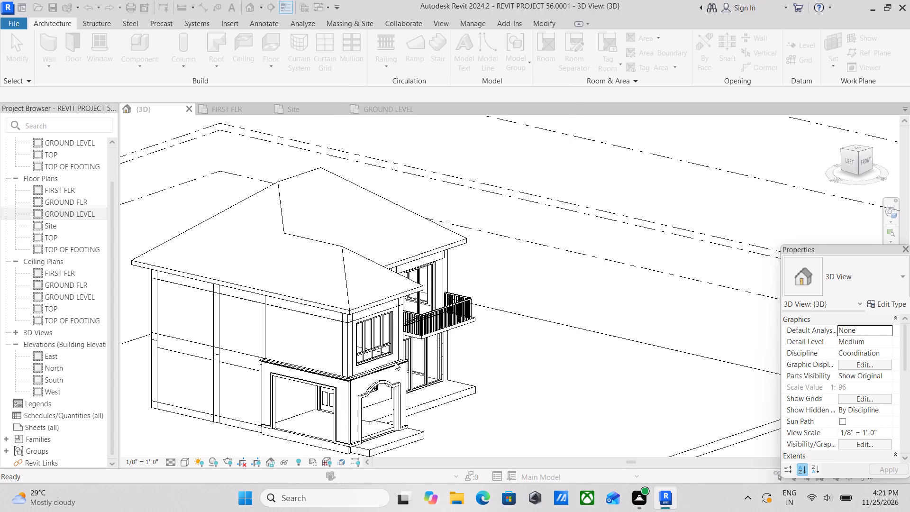
{"action": "scroll", "coordinate": [395, 362], "scroll_direction": "up", "scroll_amount": 2}
{"action": "left_click", "coordinate": [457, 265]}
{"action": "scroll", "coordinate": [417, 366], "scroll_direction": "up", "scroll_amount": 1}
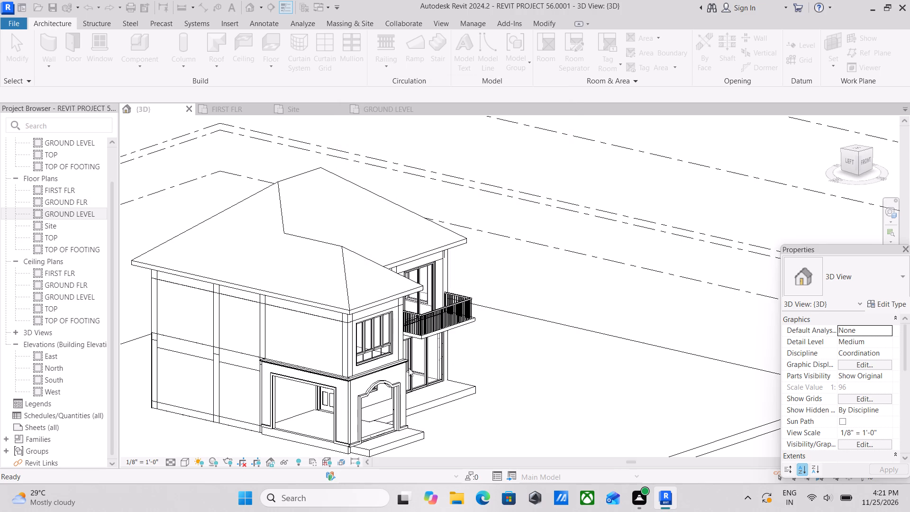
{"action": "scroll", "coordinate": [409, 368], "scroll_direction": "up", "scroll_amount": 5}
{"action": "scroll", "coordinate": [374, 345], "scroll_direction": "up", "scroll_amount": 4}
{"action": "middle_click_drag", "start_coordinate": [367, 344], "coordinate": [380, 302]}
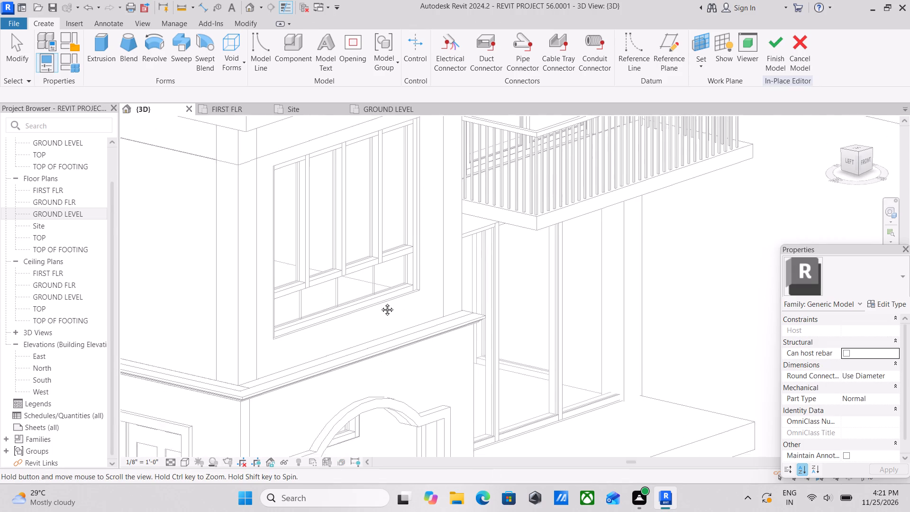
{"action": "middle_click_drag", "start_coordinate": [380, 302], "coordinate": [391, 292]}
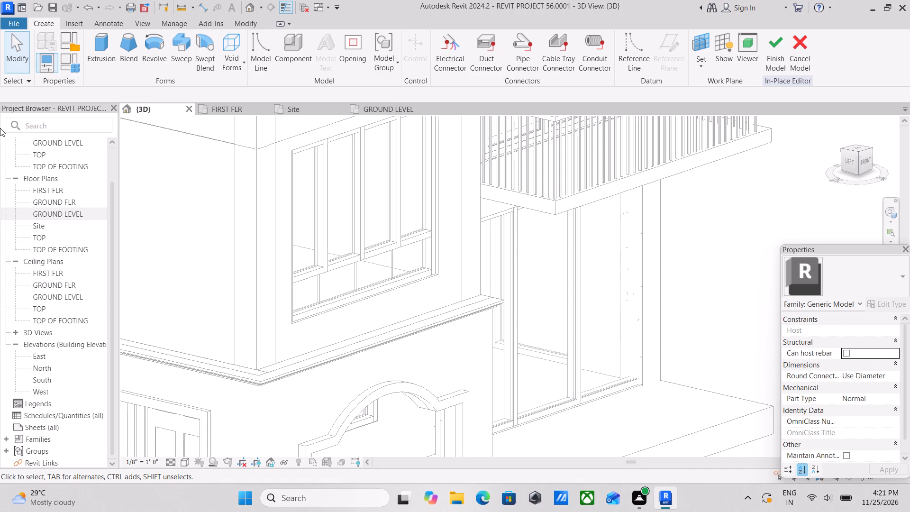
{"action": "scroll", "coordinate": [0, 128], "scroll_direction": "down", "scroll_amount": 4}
Set the work plane by picking the exterior wall face around the upper-floor front curtain wall window.
{"action": "scroll", "coordinate": [251, 271], "scroll_direction": "up", "scroll_amount": 3}
{"action": "scroll", "coordinate": [249, 271], "scroll_direction": "down", "scroll_amount": 3}
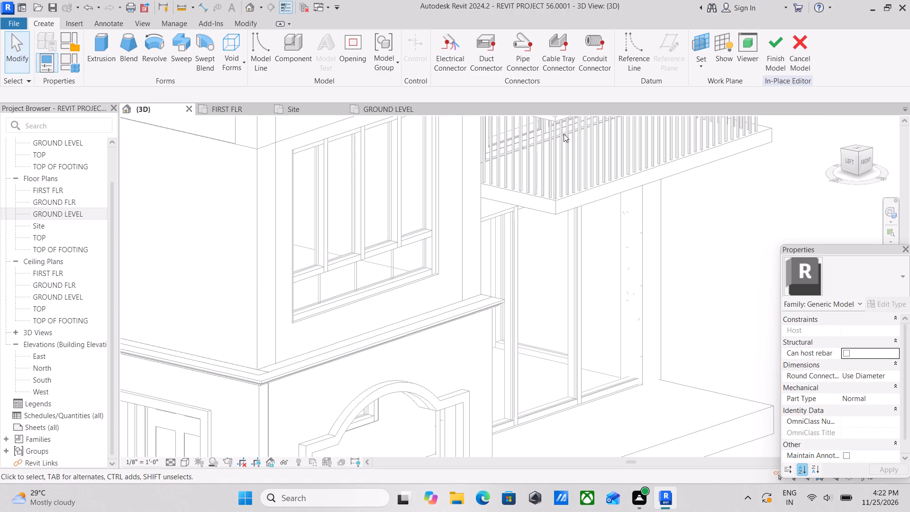
{"action": "scroll", "coordinate": [274, 295], "scroll_direction": "up", "scroll_amount": 2}
{"action": "scroll", "coordinate": [316, 276], "scroll_direction": "down", "scroll_amount": 2}
{"action": "middle_click_drag", "start_coordinate": [318, 275], "coordinate": [310, 329]}
{"action": "scroll", "coordinate": [378, 266], "scroll_direction": "down", "scroll_amount": 2}
{"action": "middle_click_drag", "start_coordinate": [378, 270], "coordinate": [375, 341]}
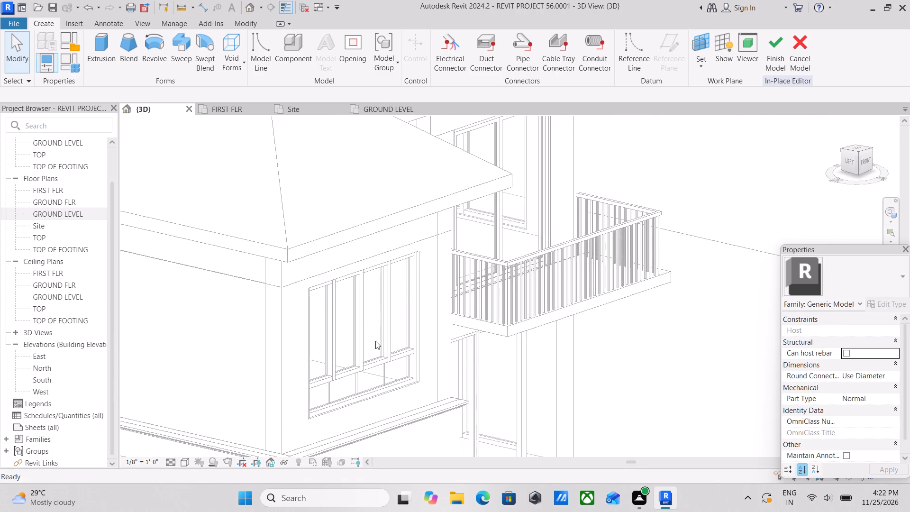
{"action": "scroll", "coordinate": [386, 324], "scroll_direction": "down", "scroll_amount": 2}
{"action": "middle_click_drag", "start_coordinate": [377, 329], "coordinate": [345, 332], "text": "shift"}
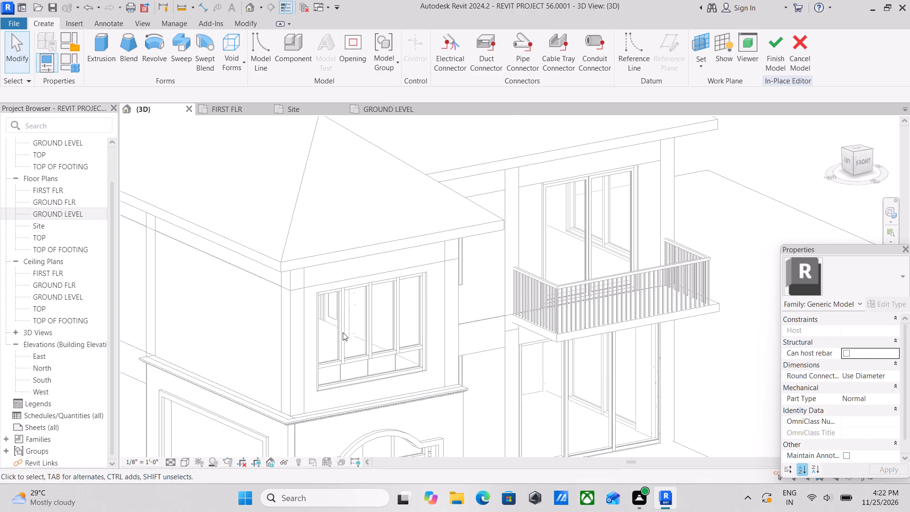
{"action": "scroll", "coordinate": [325, 333], "scroll_direction": "up", "scroll_amount": 3}
{"action": "scroll", "coordinate": [361, 295], "scroll_direction": "down", "scroll_amount": 2}
{"action": "middle_click_drag", "start_coordinate": [385, 304], "coordinate": [333, 288], "text": "shift"}
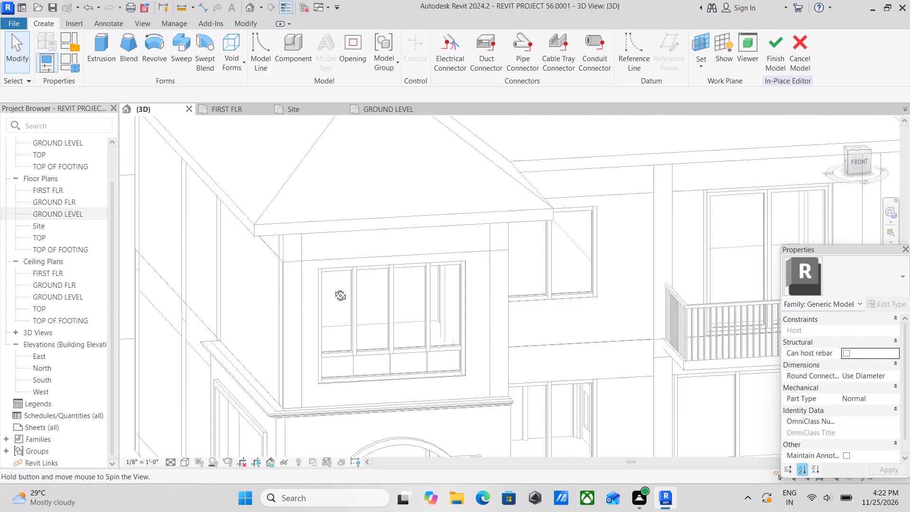
{"action": "middle_click_drag", "start_coordinate": [333, 288], "coordinate": [324, 285], "text": "shift"}
{"action": "middle_click_drag", "start_coordinate": [382, 312], "coordinate": [439, 280], "text": "shift"}
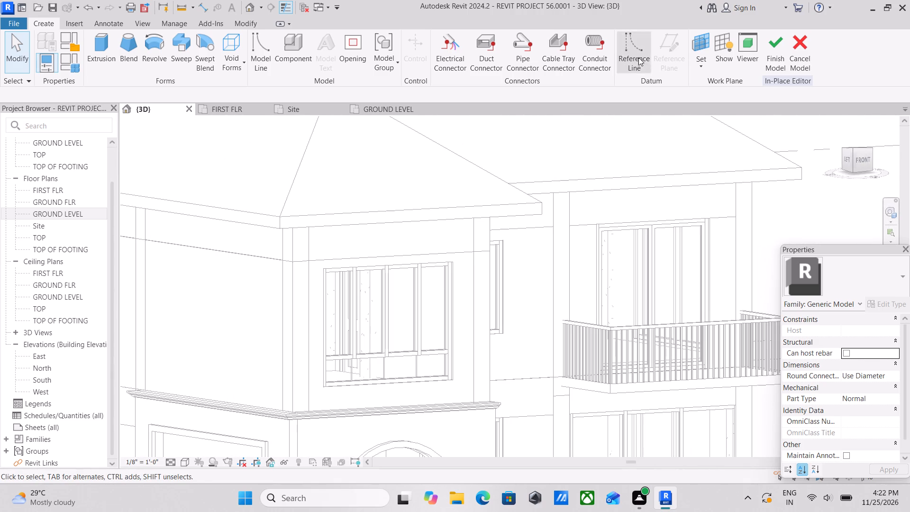
{"action": "left_click", "coordinate": [702, 68]}
{"action": "left_click", "coordinate": [726, 108]}
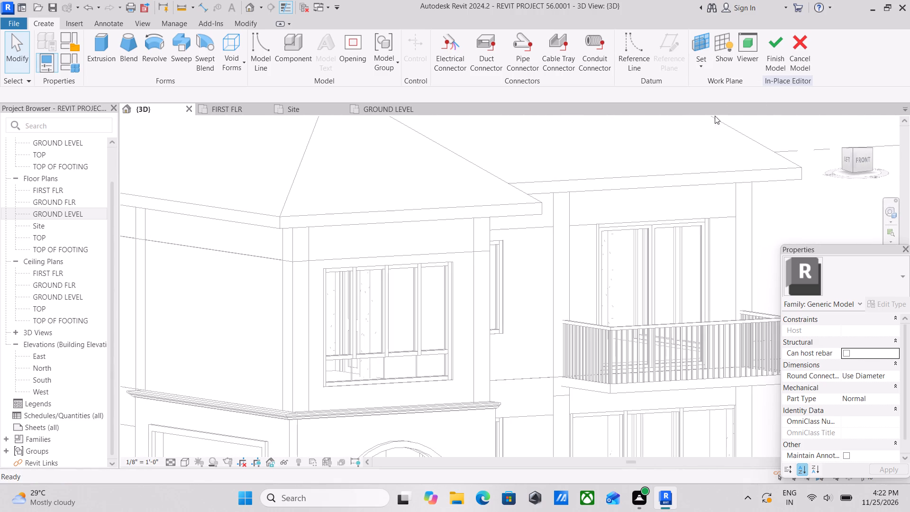
{"action": "scroll", "coordinate": [474, 271], "scroll_direction": "up", "scroll_amount": 2}
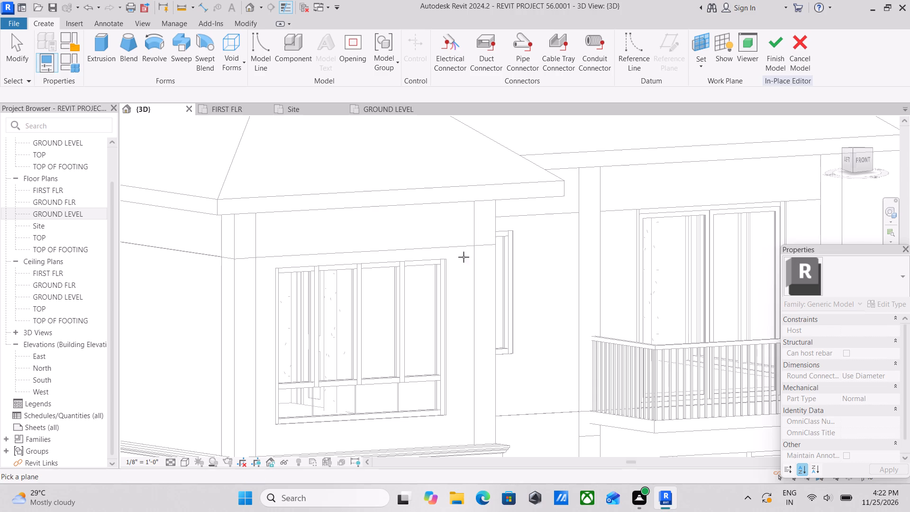
{"action": "scroll", "coordinate": [257, 266], "scroll_direction": "up", "scroll_amount": 2}
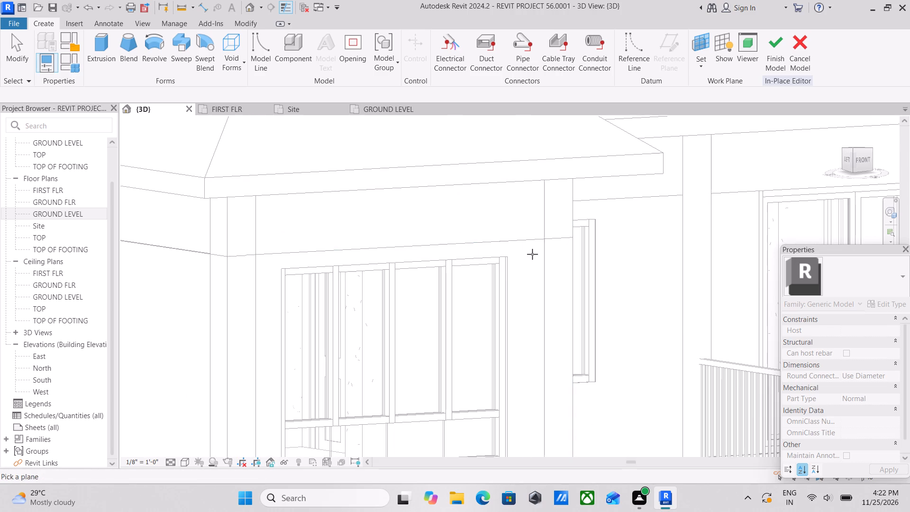
{"action": "left_click", "coordinate": [490, 255]}
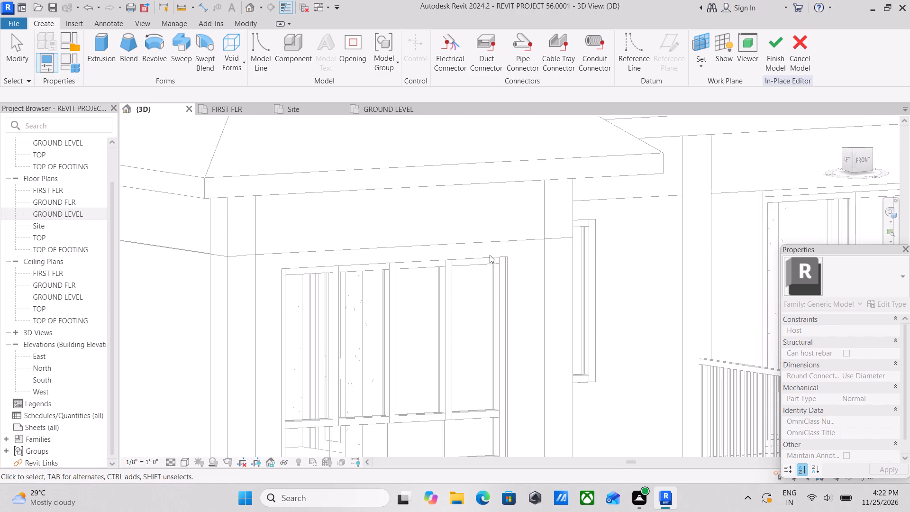
Start an Extrusion and sketch a vertical line along the front window's left edge, from its lower corner to its upper corner.
{"action": "scroll", "coordinate": [274, 262], "scroll_direction": "up", "scroll_amount": 2}
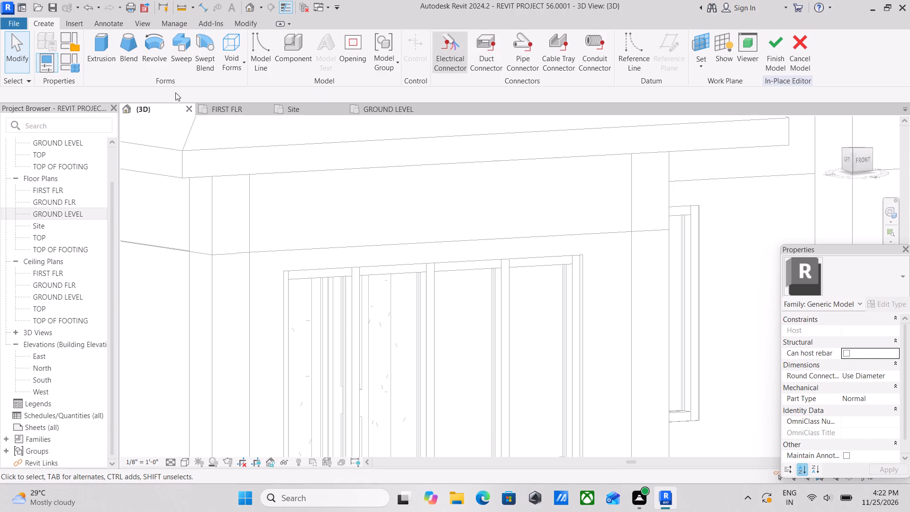
{"action": "left_click", "coordinate": [99, 47]}
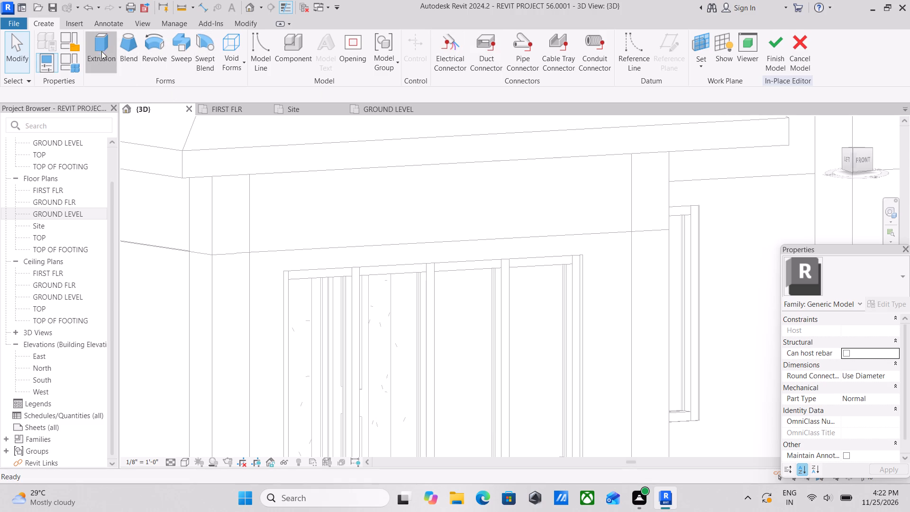
{"action": "scroll", "coordinate": [403, 306], "scroll_direction": "down", "scroll_amount": 2}
{"action": "middle_click_drag", "start_coordinate": [403, 306], "coordinate": [413, 188]}
{"action": "scroll", "coordinate": [415, 248], "scroll_direction": "down", "scroll_amount": 1}
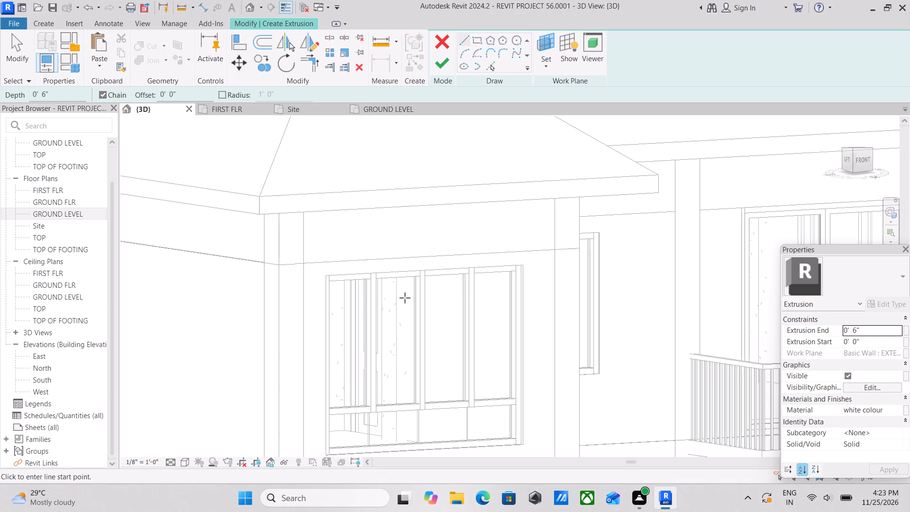
{"action": "scroll", "coordinate": [345, 398], "scroll_direction": "up", "scroll_amount": 2}
{"action": "middle_click_drag", "start_coordinate": [341, 387], "coordinate": [329, 323]}
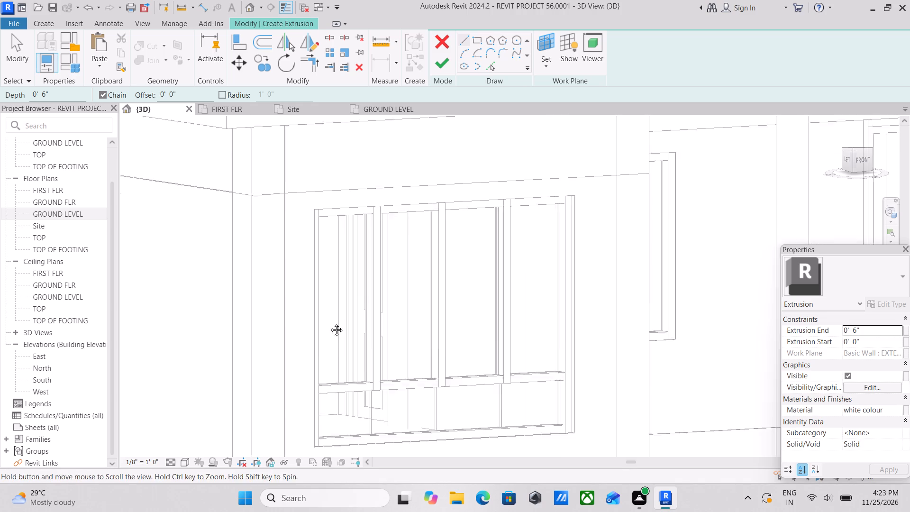
{"action": "middle_click_drag", "start_coordinate": [329, 323], "coordinate": [328, 265]}
{"action": "scroll", "coordinate": [321, 349], "scroll_direction": "up", "scroll_amount": 7}
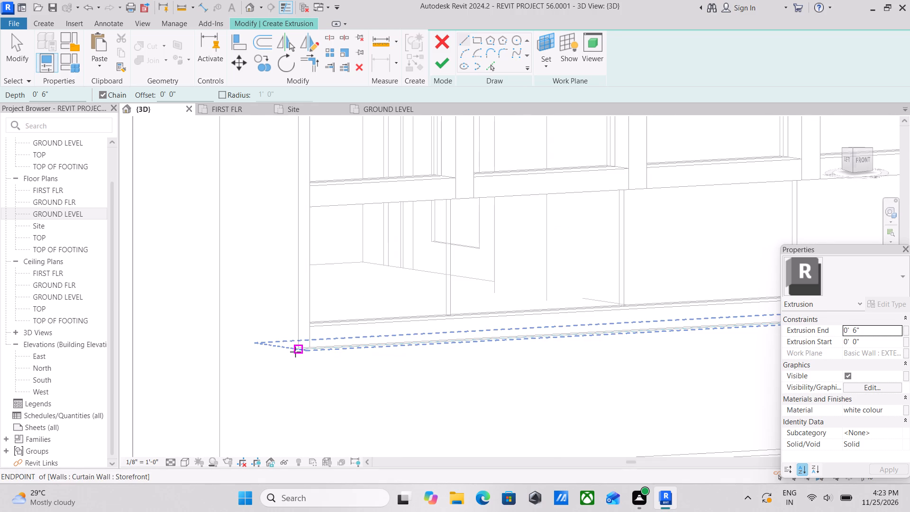
{"action": "left_click", "coordinate": [295, 352]}
{"action": "middle_click_drag", "start_coordinate": [268, 229], "coordinate": [299, 377]}
{"action": "middle_click_drag", "start_coordinate": [318, 234], "coordinate": [323, 267]}
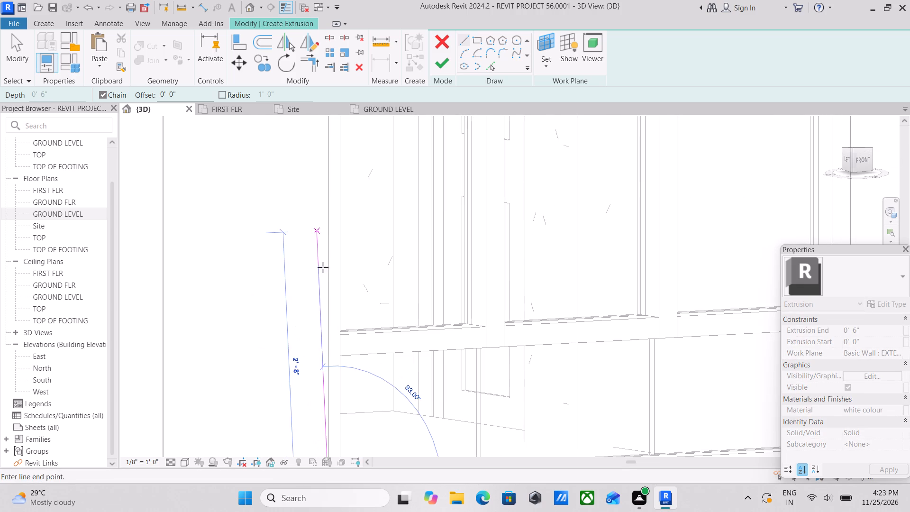
{"action": "middle_click_drag", "start_coordinate": [323, 267], "coordinate": [340, 434]}
{"action": "middle_click_drag", "start_coordinate": [357, 261], "coordinate": [355, 412]}
{"action": "middle_click_drag", "start_coordinate": [357, 243], "coordinate": [357, 306]}
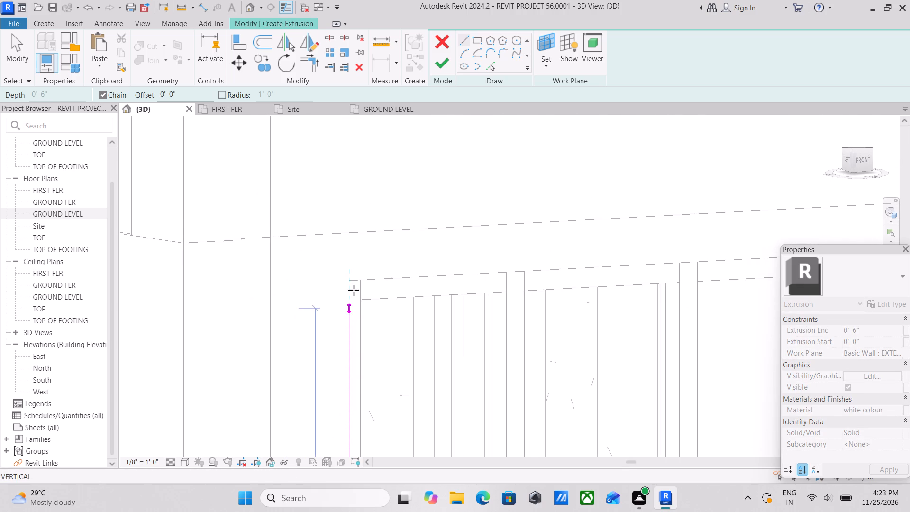
{"action": "scroll", "coordinate": [354, 289], "scroll_direction": "up", "scroll_amount": 2}
{"action": "left_click", "coordinate": [348, 277]}
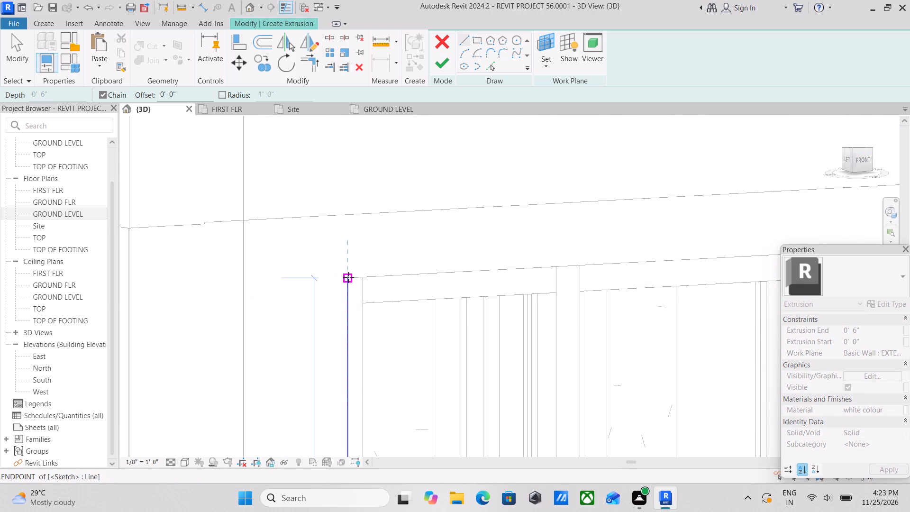
Continue the sketch with a horizontal line about 4 3/4" long from the window's upper-left corner along its top edge.
{"action": "scroll", "coordinate": [355, 277], "scroll_direction": "up", "scroll_amount": 3}
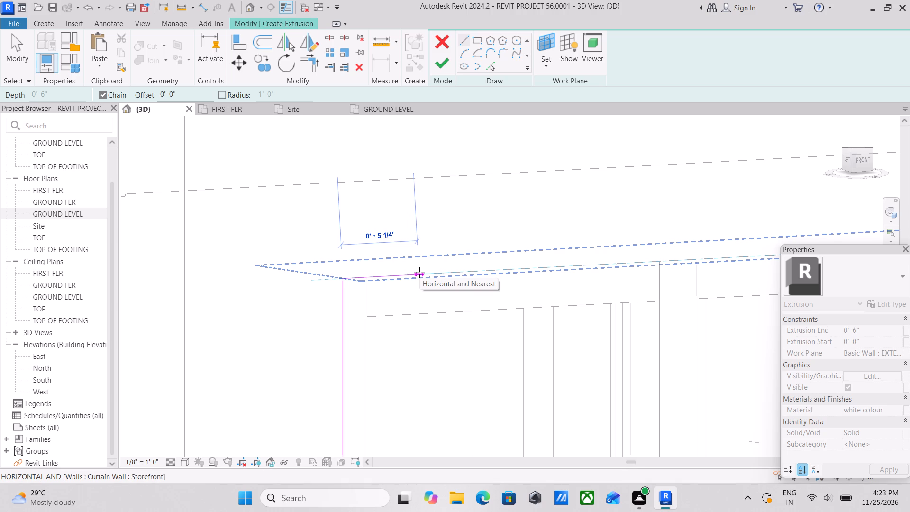
{"action": "scroll", "coordinate": [419, 273], "scroll_direction": "up", "scroll_amount": 2}
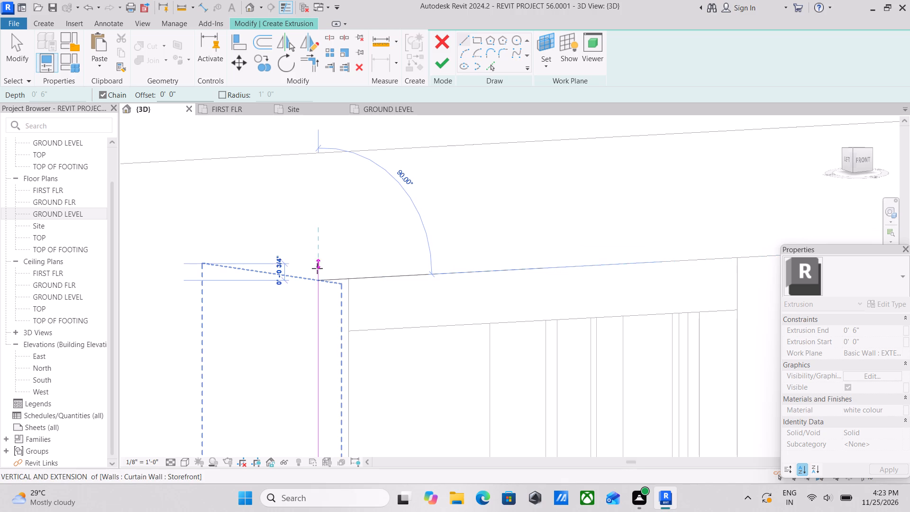
{"action": "scroll", "coordinate": [318, 269], "scroll_direction": "up", "scroll_amount": 3}
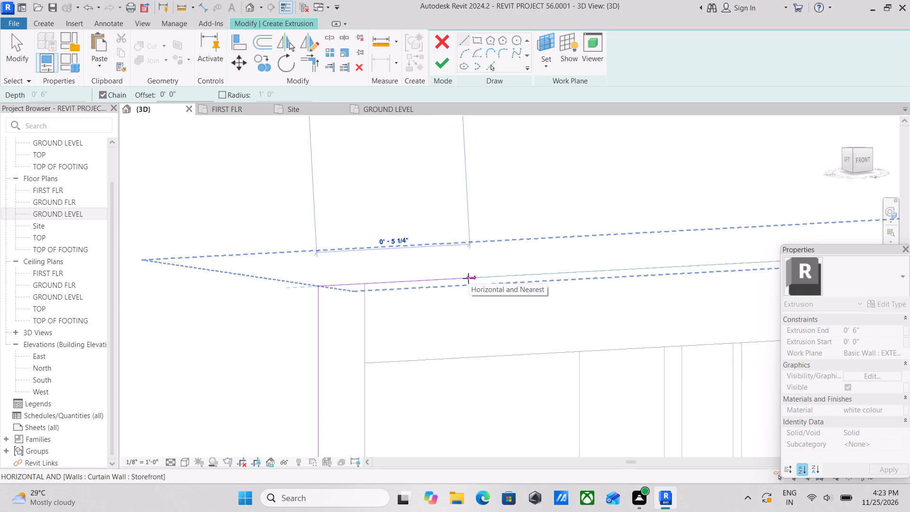
{"action": "left_click", "coordinate": [459, 279]}
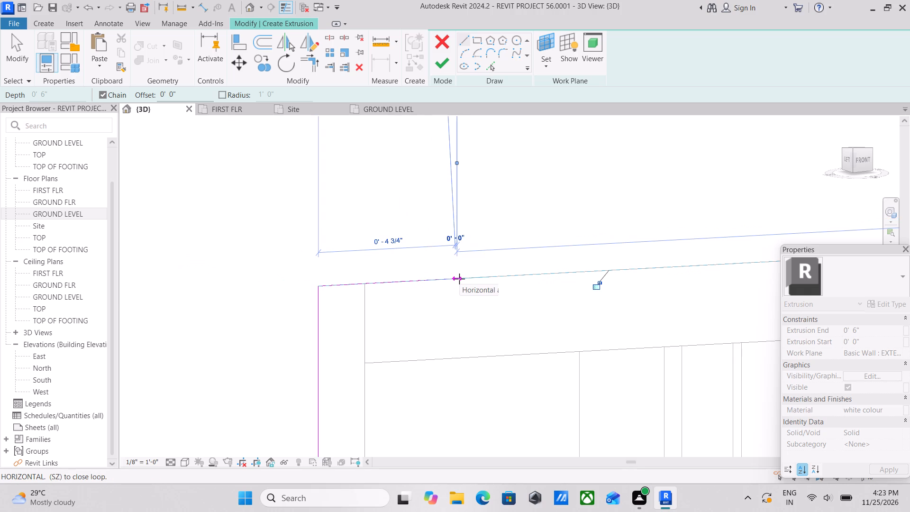
{"action": "scroll", "coordinate": [459, 279], "scroll_direction": "down", "scroll_amount": 4}
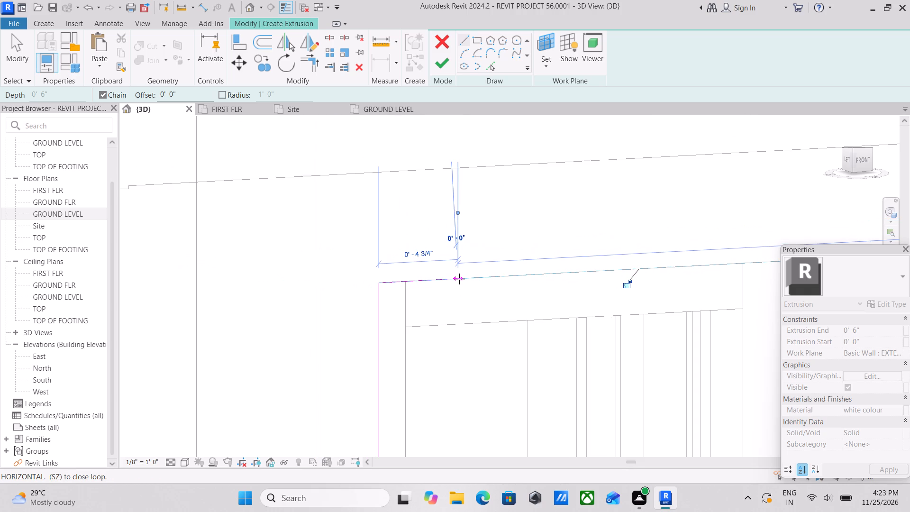
{"action": "scroll", "coordinate": [459, 279], "scroll_direction": "down", "scroll_amount": 3}
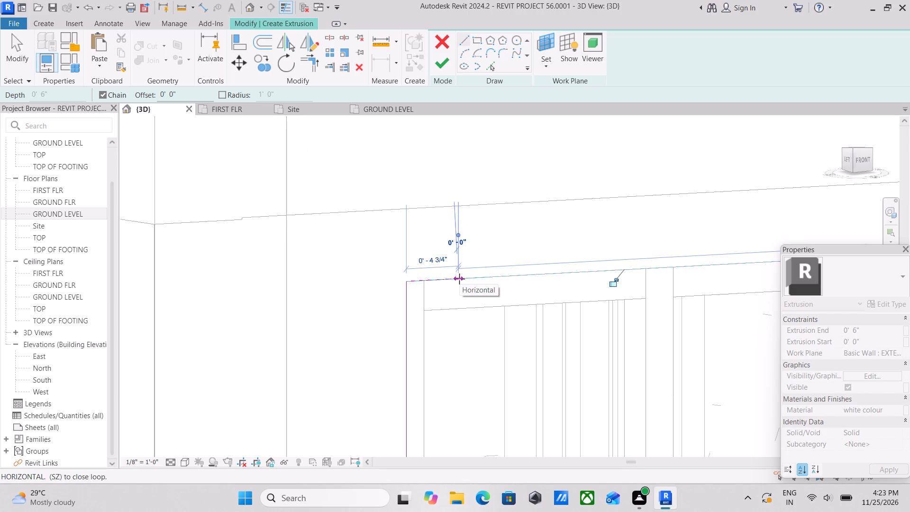
{"action": "key", "text": "Escape"}
{"action": "key", "text": "Escape"}
{"action": "key", "text": "Escape"}
Nudge the short horizontal sketch line upward so it sits slightly above the window's top edge.
{"action": "scroll", "coordinate": [469, 285], "scroll_direction": "up", "scroll_amount": 2}
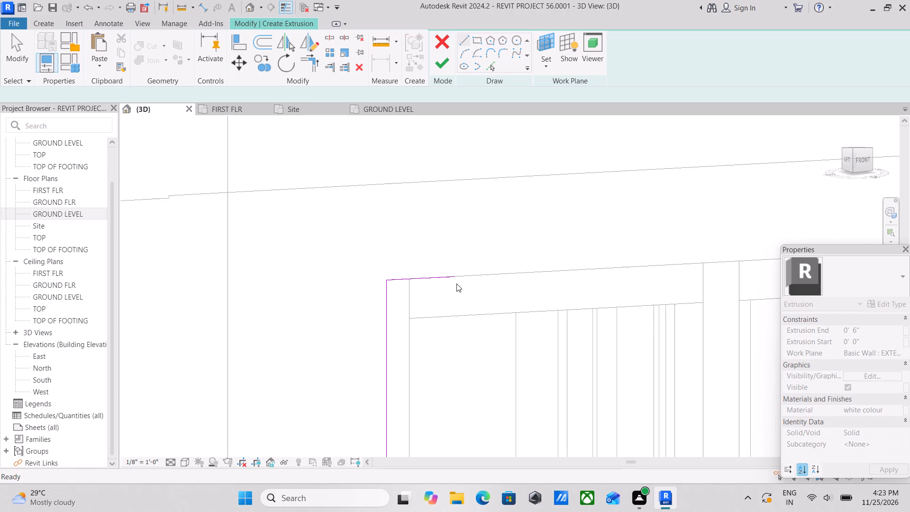
{"action": "left_click", "coordinate": [441, 280]}
{"action": "key", "text": "Up"}
{"action": "key", "text": "Up"}
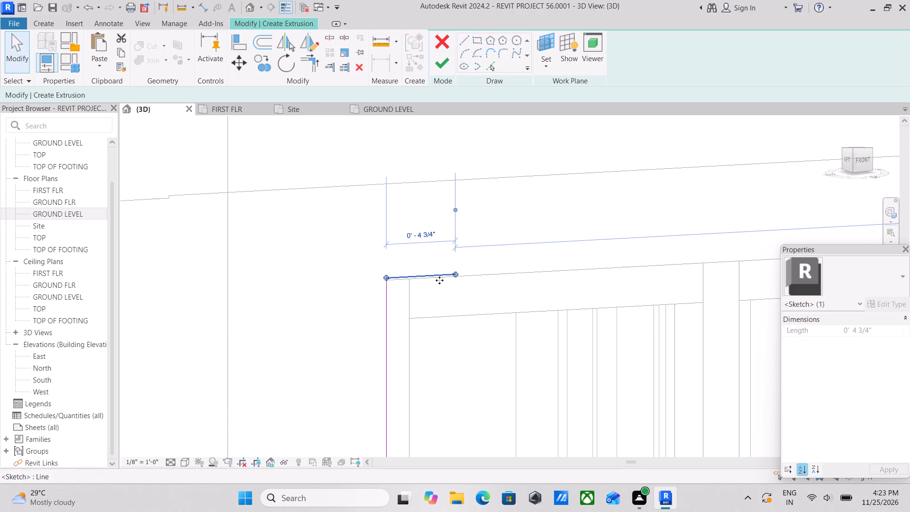
{"action": "key", "text": "Up"}
{"action": "key", "text": "Up"}
{"action": "key", "text": "Up"}
{"action": "key", "text": "Up"}
{"action": "key", "text": "Up"}
{"action": "key", "text": "Up"}
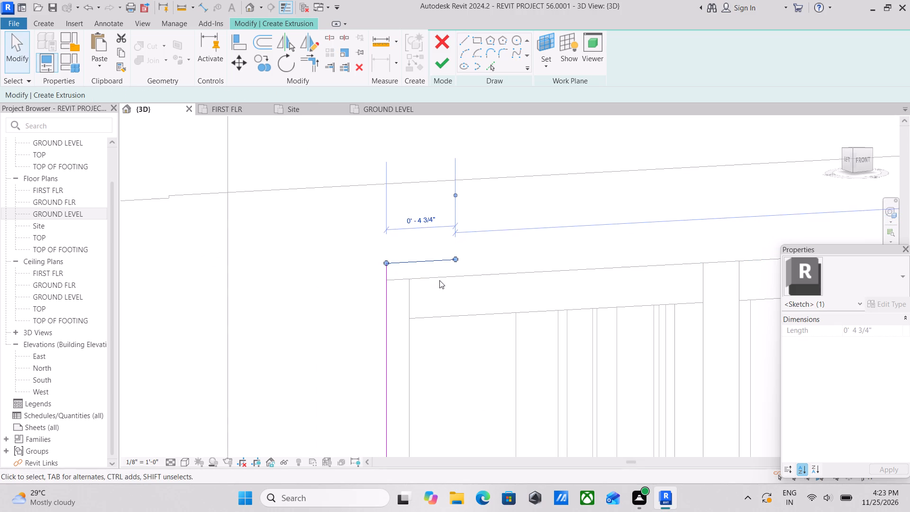
{"action": "key", "text": "Escape"}
Sketch a vertical line along the front window's right edge, from its lower corner up to level with the short upper-left sketch line.
{"action": "scroll", "coordinate": [439, 280], "scroll_direction": "down", "scroll_amount": 5}
{"action": "middle_click_drag", "start_coordinate": [452, 275], "coordinate": [400, 200]}
{"action": "scroll", "coordinate": [494, 261], "scroll_direction": "down", "scroll_amount": 3}
{"action": "middle_click_drag", "start_coordinate": [490, 261], "coordinate": [441, 221]}
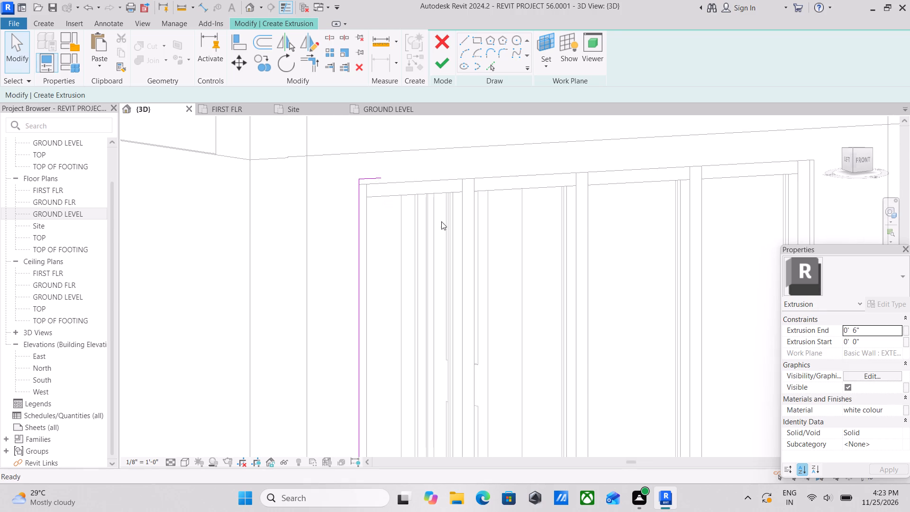
{"action": "scroll", "coordinate": [465, 237], "scroll_direction": "down", "scroll_amount": 2}
{"action": "middle_click_drag", "start_coordinate": [465, 237], "coordinate": [433, 238]}
{"action": "scroll", "coordinate": [466, 239], "scroll_direction": "down", "scroll_amount": 1}
{"action": "middle_click_drag", "start_coordinate": [466, 239], "coordinate": [439, 241]}
{"action": "scroll", "coordinate": [439, 241], "scroll_direction": "down", "scroll_amount": 1}
{"action": "middle_click_drag", "start_coordinate": [439, 241], "coordinate": [430, 204]}
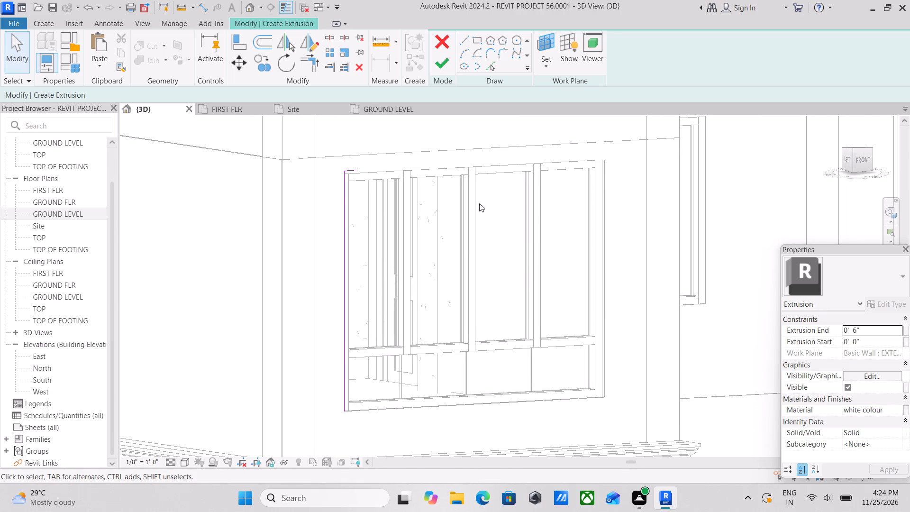
{"action": "scroll", "coordinate": [719, 309], "scroll_direction": "up", "scroll_amount": 3}
{"action": "scroll", "coordinate": [573, 391], "scroll_direction": "up", "scroll_amount": 4}
{"action": "scroll", "coordinate": [518, 365], "scroll_direction": "up", "scroll_amount": 2}
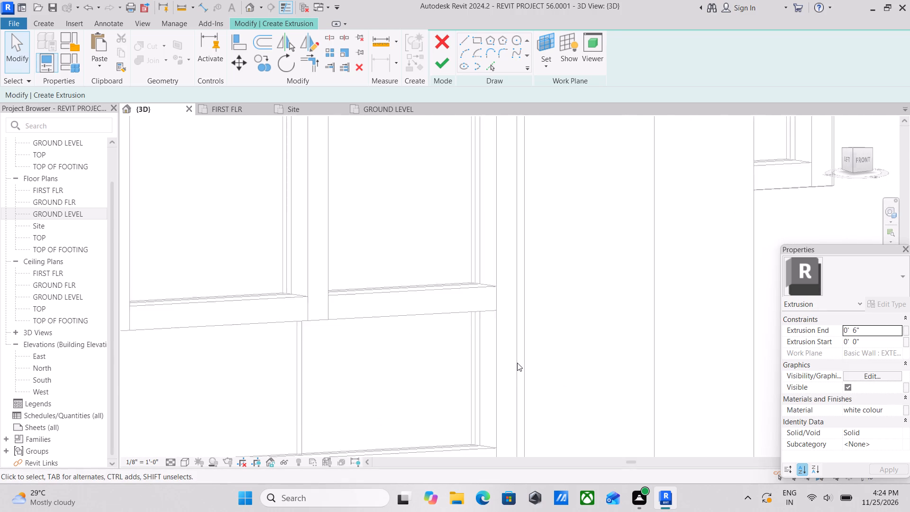
{"action": "scroll", "coordinate": [517, 363], "scroll_direction": "up", "scroll_amount": 1}
{"action": "scroll", "coordinate": [517, 363], "scroll_direction": "down", "scroll_amount": 13}
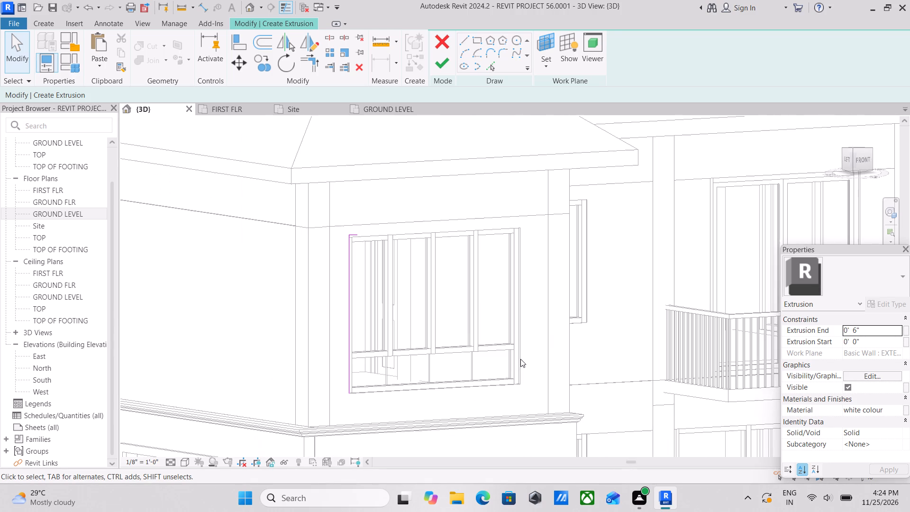
{"action": "middle_click_drag", "start_coordinate": [555, 300], "coordinate": [511, 346], "text": "shift"}
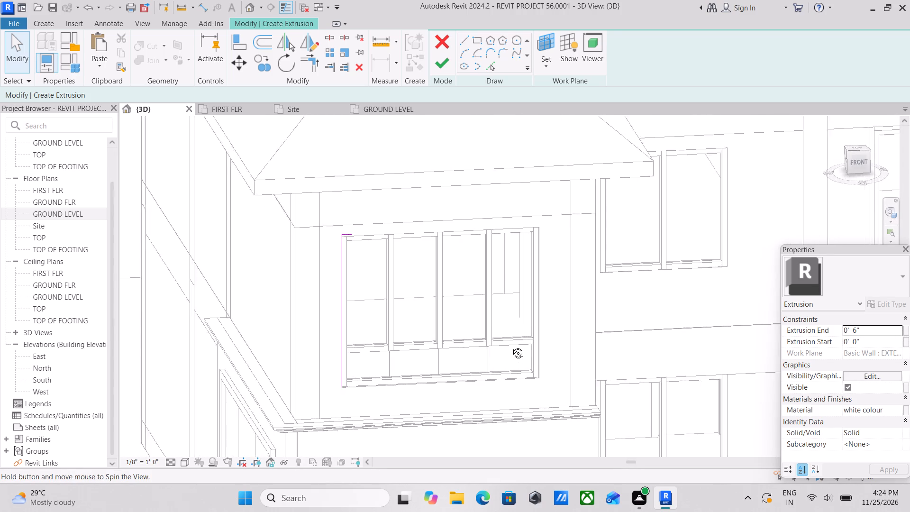
{"action": "middle_click_drag", "start_coordinate": [511, 346], "coordinate": [471, 358], "text": "shift"}
{"action": "scroll", "coordinate": [489, 360], "scroll_direction": "up", "scroll_amount": 3}
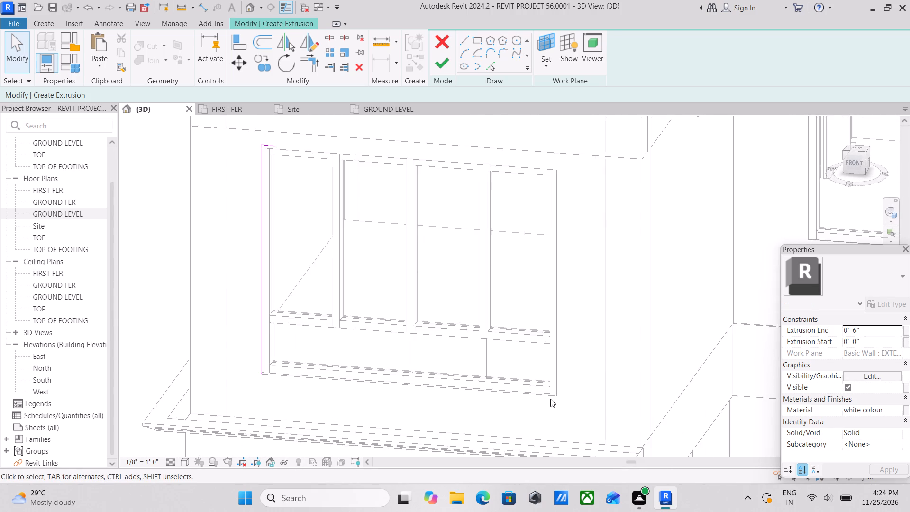
{"action": "scroll", "coordinate": [552, 403], "scroll_direction": "up", "scroll_amount": 8}
{"action": "scroll", "coordinate": [567, 362], "scroll_direction": "up", "scroll_amount": 4}
{"action": "scroll", "coordinate": [523, 274], "scroll_direction": "down", "scroll_amount": 2}
{"action": "middle_click_drag", "start_coordinate": [539, 302], "coordinate": [601, 348]}
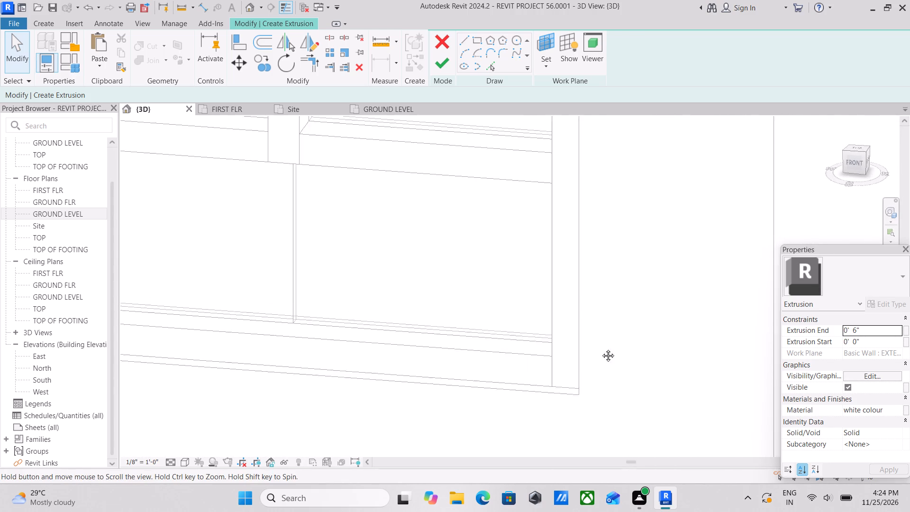
{"action": "middle_click_drag", "start_coordinate": [601, 348], "coordinate": [617, 354]}
{"action": "left_click", "coordinate": [464, 38]}
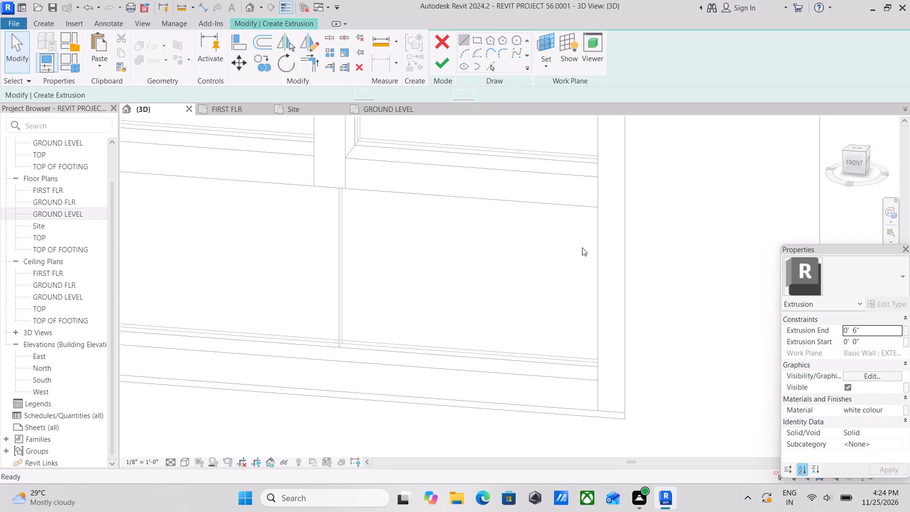
{"action": "scroll", "coordinate": [619, 412], "scroll_direction": "up", "scroll_amount": 8}
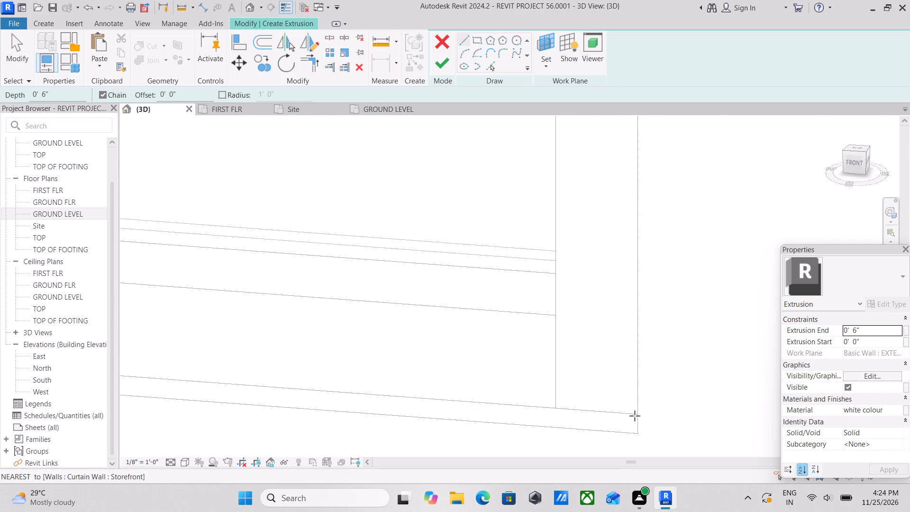
{"action": "scroll", "coordinate": [638, 414], "scroll_direction": "down", "scroll_amount": 9}
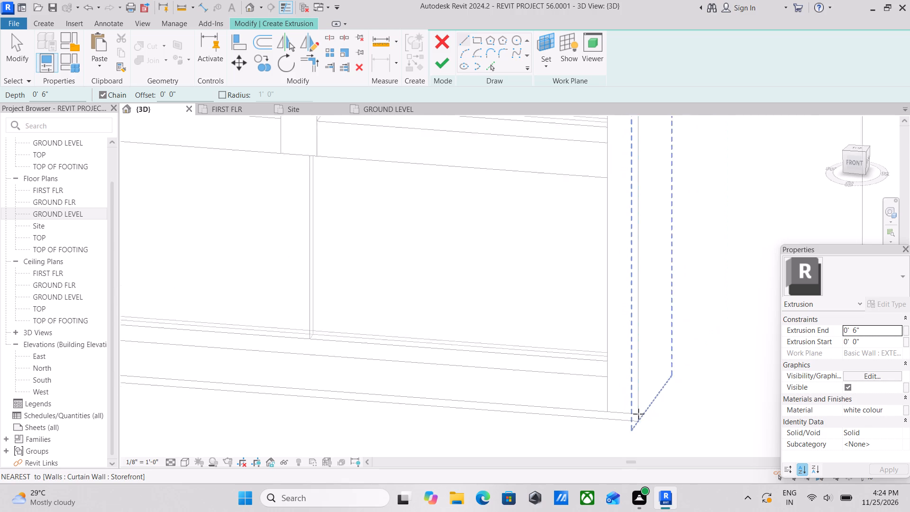
{"action": "scroll", "coordinate": [638, 413], "scroll_direction": "down", "scroll_amount": 7}
{"action": "middle_click_drag", "start_coordinate": [638, 413], "coordinate": [679, 412], "text": "shift"}
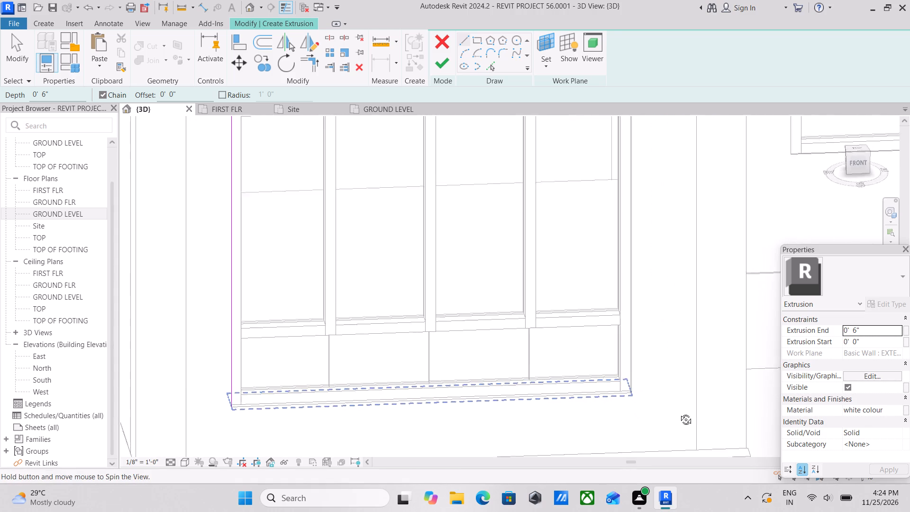
{"action": "middle_click_drag", "start_coordinate": [679, 412], "coordinate": [692, 443], "text": "shift"}
{"action": "scroll", "coordinate": [637, 362], "scroll_direction": "up", "scroll_amount": 11}
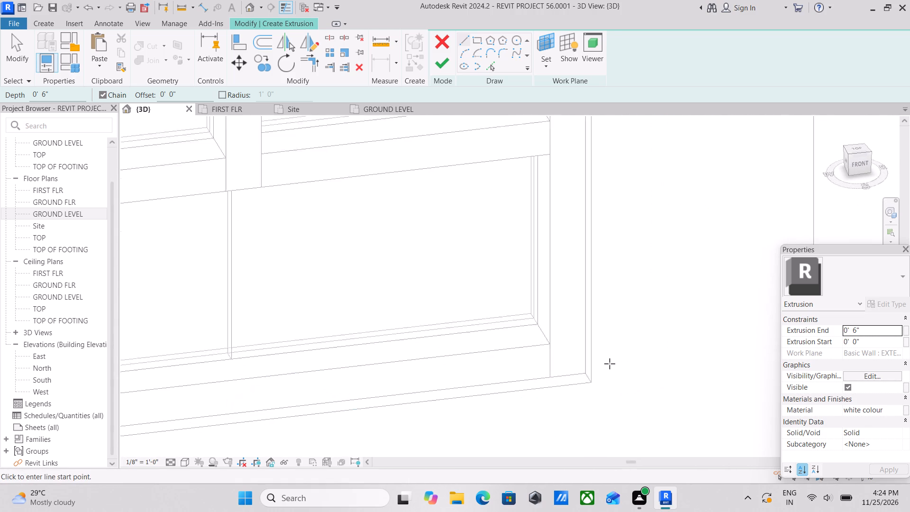
{"action": "scroll", "coordinate": [610, 364], "scroll_direction": "up", "scroll_amount": 6}
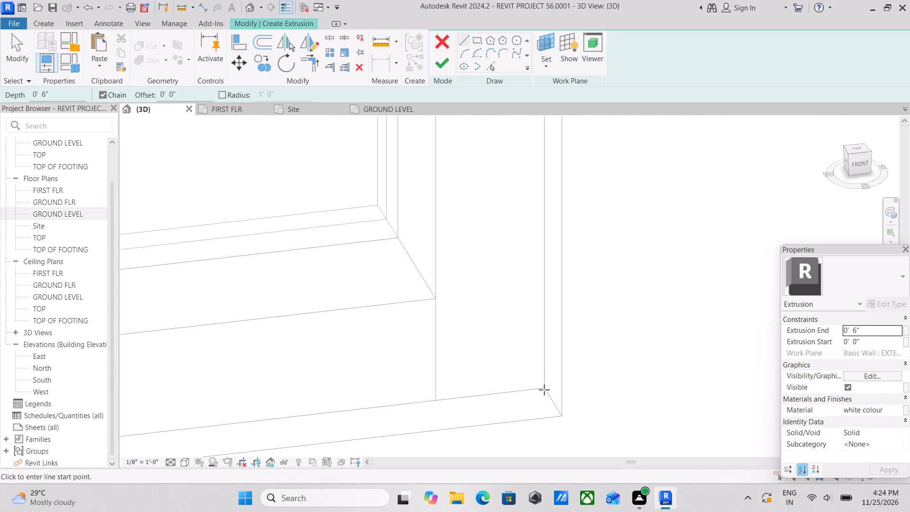
{"action": "scroll", "coordinate": [550, 381], "scroll_direction": "down", "scroll_amount": 2}
{"action": "middle_click_drag", "start_coordinate": [550, 381], "coordinate": [476, 255], "text": "shift"}
{"action": "scroll", "coordinate": [476, 255], "scroll_direction": "up", "scroll_amount": 1, "text": "shift"}
{"action": "scroll", "coordinate": [476, 254], "scroll_direction": "down", "scroll_amount": 11}
{"action": "scroll", "coordinate": [546, 291], "scroll_direction": "down", "scroll_amount": 2, "text": "shift"}
{"action": "middle_click_drag", "start_coordinate": [545, 292], "coordinate": [479, 298], "text": "shift"}
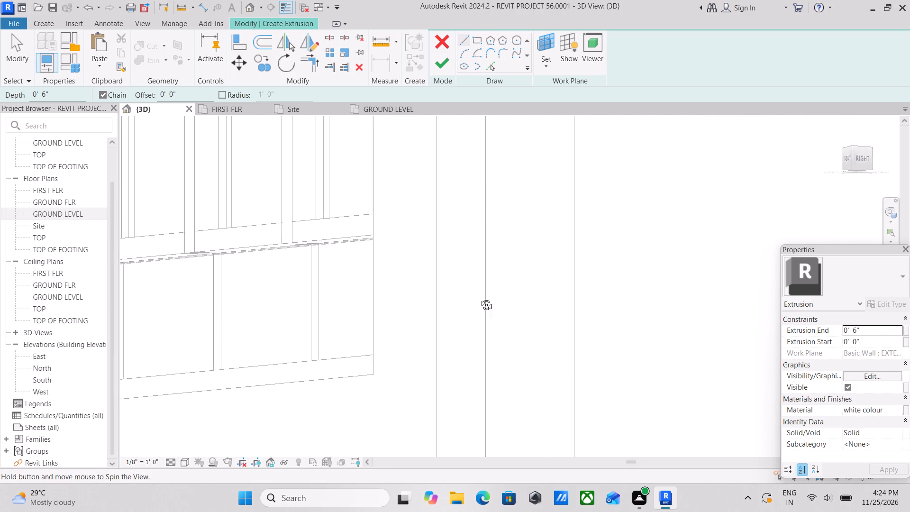
{"action": "middle_click_drag", "start_coordinate": [479, 298], "coordinate": [481, 299], "text": "shift"}
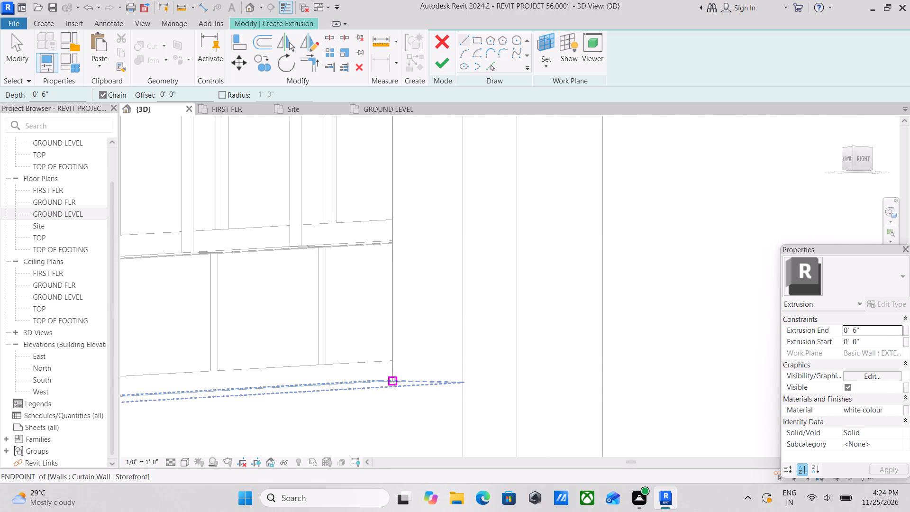
{"action": "left_click", "coordinate": [395, 382]}
{"action": "middle_click_drag", "start_coordinate": [392, 259], "coordinate": [428, 437]}
{"action": "scroll", "coordinate": [430, 436], "scroll_direction": "up", "scroll_amount": 1}
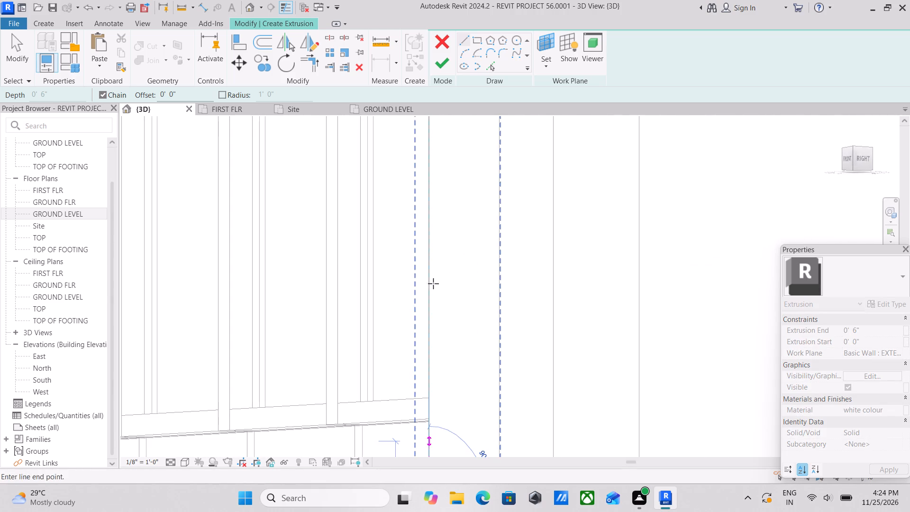
{"action": "middle_click_drag", "start_coordinate": [417, 224], "coordinate": [451, 384]}
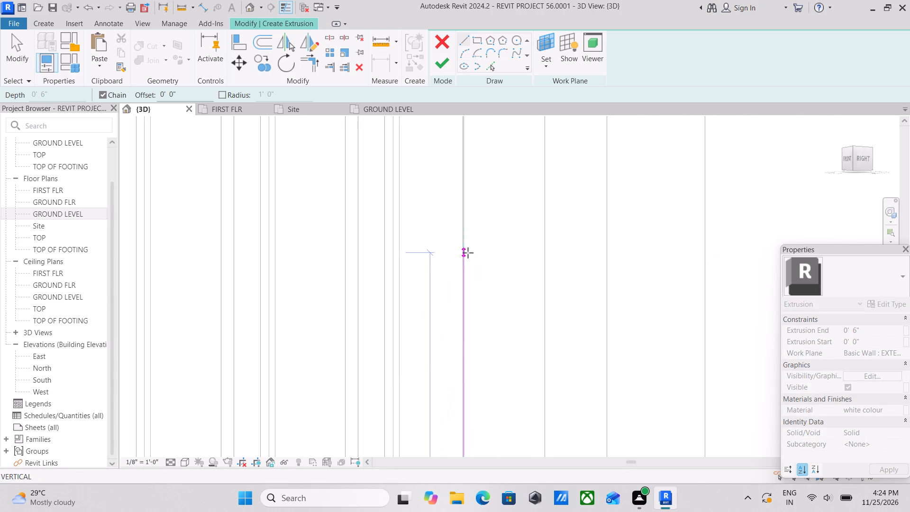
{"action": "scroll", "coordinate": [468, 252], "scroll_direction": "down", "scroll_amount": 1}
{"action": "middle_click_drag", "start_coordinate": [468, 252], "coordinate": [485, 443]}
{"action": "scroll", "coordinate": [493, 275], "scroll_direction": "down", "scroll_amount": 2}
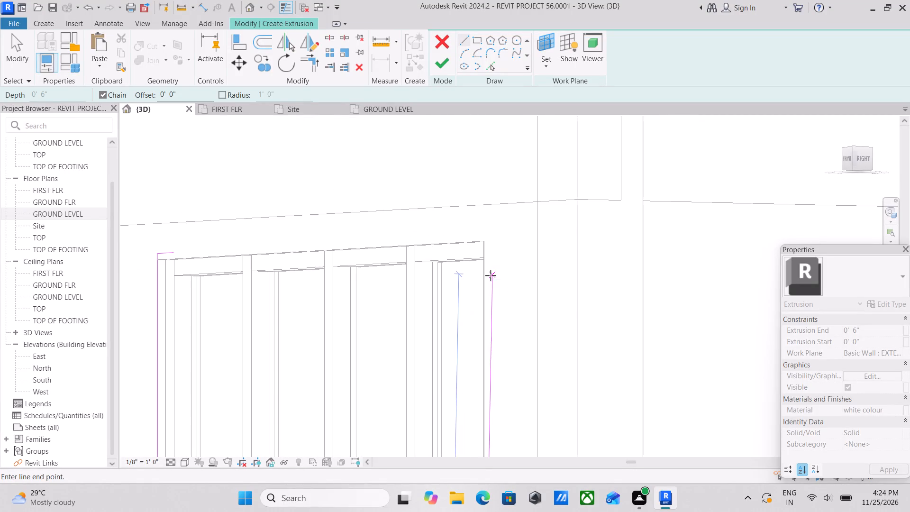
{"action": "middle_click_drag", "start_coordinate": [489, 275], "coordinate": [542, 376]}
{"action": "scroll", "coordinate": [489, 275], "scroll_direction": "down", "scroll_amount": 1}
{"action": "scroll", "coordinate": [537, 372], "scroll_direction": "up", "scroll_amount": 1}
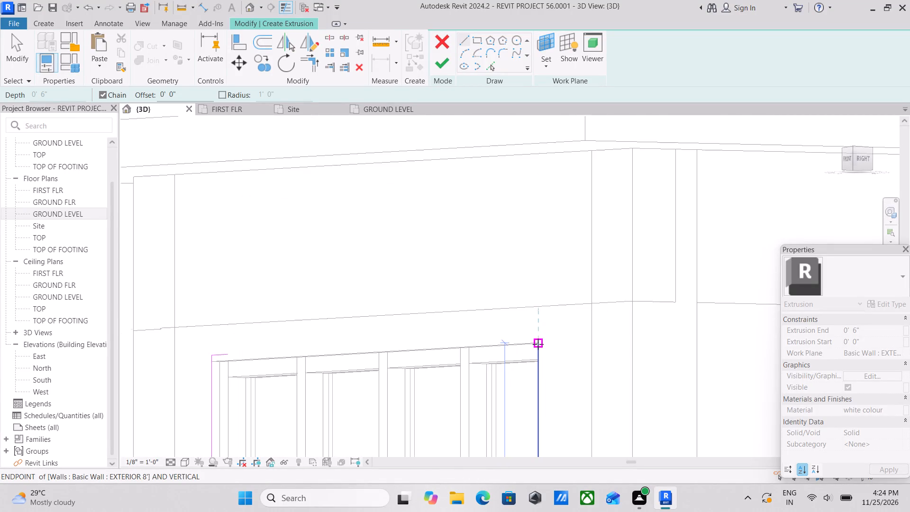
{"action": "scroll", "coordinate": [538, 344], "scroll_direction": "up", "scroll_amount": 5}
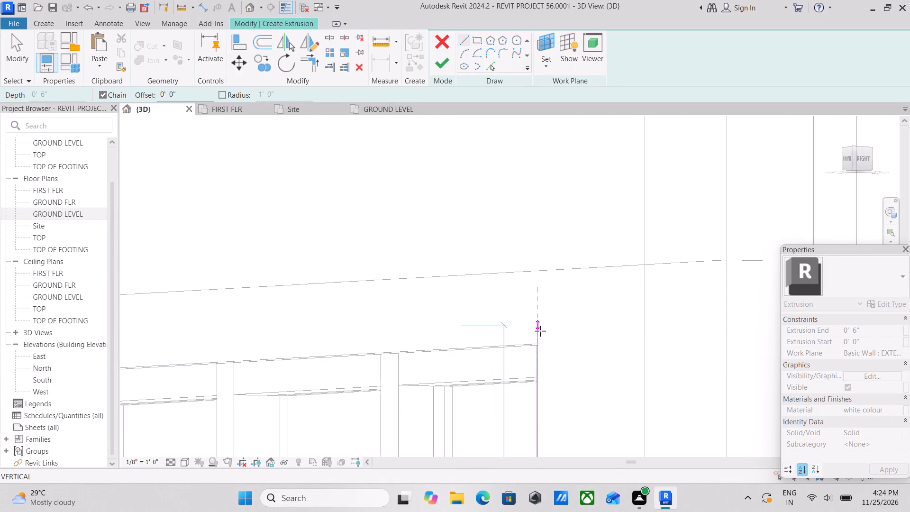
{"action": "scroll", "coordinate": [539, 336], "scroll_direction": "down", "scroll_amount": 2}
{"action": "middle_click_drag", "start_coordinate": [539, 336], "coordinate": [555, 345]}
{"action": "middle_click_drag", "start_coordinate": [555, 345], "coordinate": [576, 372], "text": "shift"}
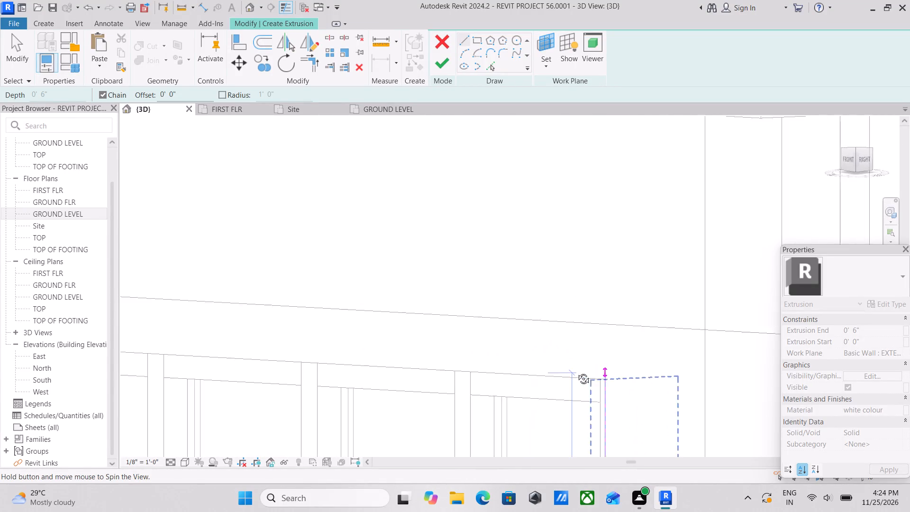
{"action": "middle_click_drag", "start_coordinate": [576, 372], "coordinate": [579, 375], "text": "shift"}
{"action": "scroll", "coordinate": [579, 375], "scroll_direction": "down", "scroll_amount": 2}
{"action": "middle_click_drag", "start_coordinate": [579, 375], "coordinate": [662, 355]}
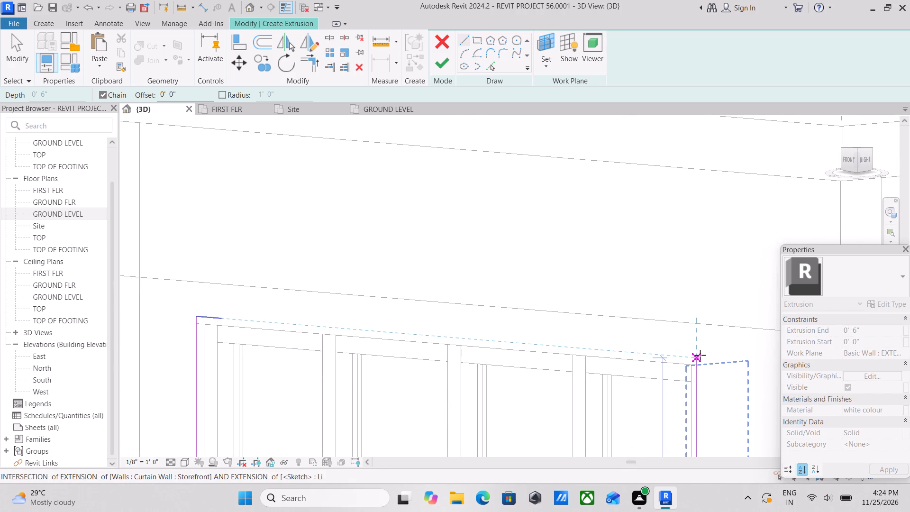
{"action": "left_click", "coordinate": [700, 355]}
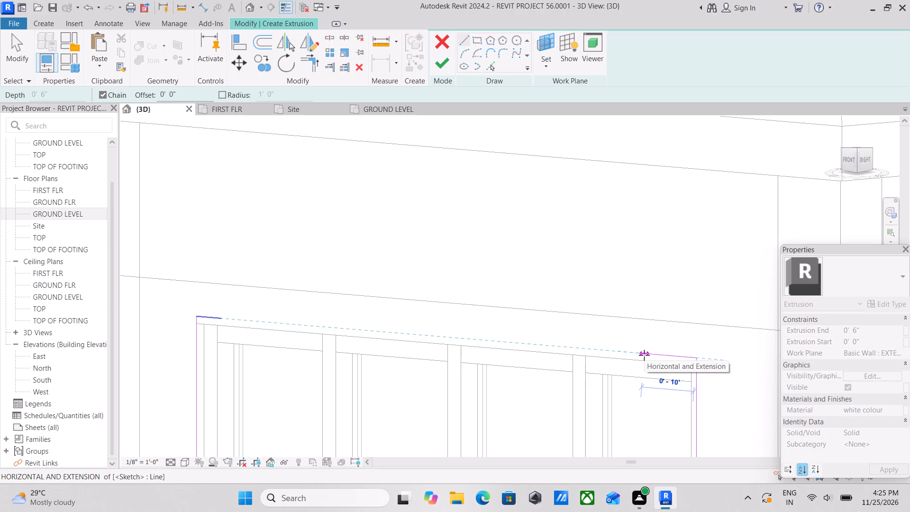
Continue the sketch with a 10" horizontal line from the top of the right vertical line inward toward the window's centre.
{"action": "left_click", "coordinate": [644, 355]}
{"action": "key", "text": "Escape"}
{"action": "scroll", "coordinate": [216, 297], "scroll_direction": "up", "scroll_amount": 2}
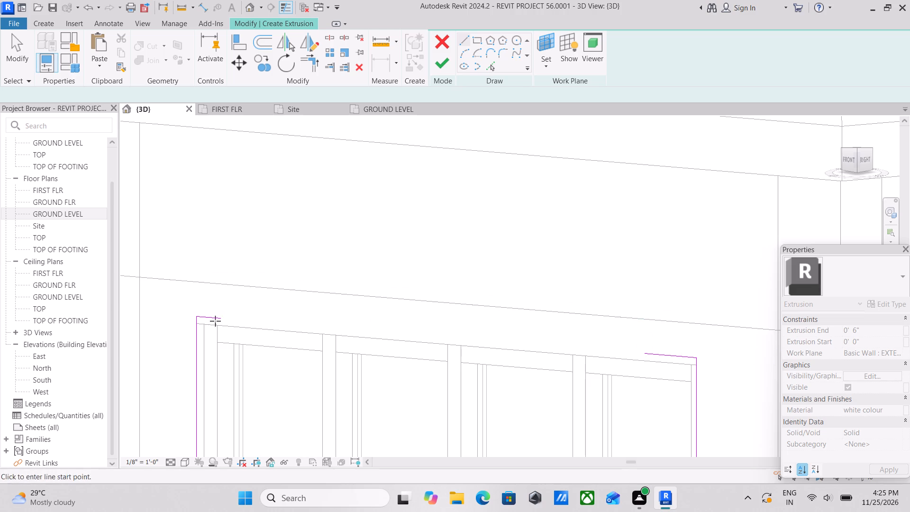
{"action": "scroll", "coordinate": [215, 321], "scroll_direction": "up", "scroll_amount": 4}
{"action": "key", "text": "Escape"}
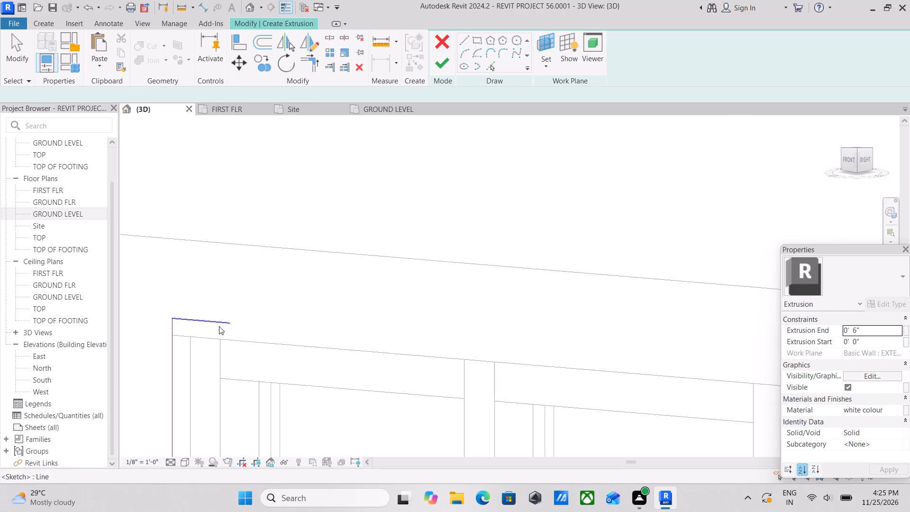
Stretch the short horizontal line at the window's upper-left corner to a length of 10".
{"action": "left_click", "coordinate": [219, 326]}
{"action": "left_click_drag", "start_coordinate": [232, 322], "coordinate": [253, 326]}
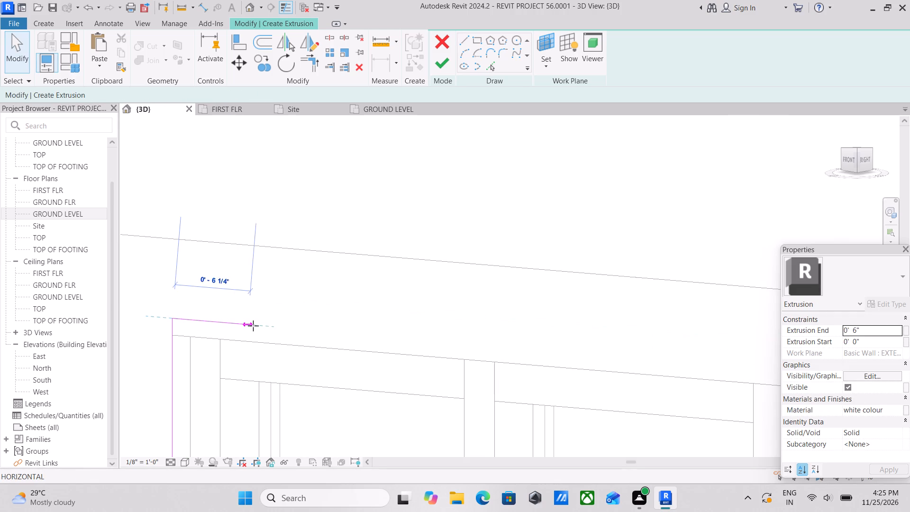
{"action": "left_click_drag", "start_coordinate": [253, 326], "coordinate": [280, 331]}
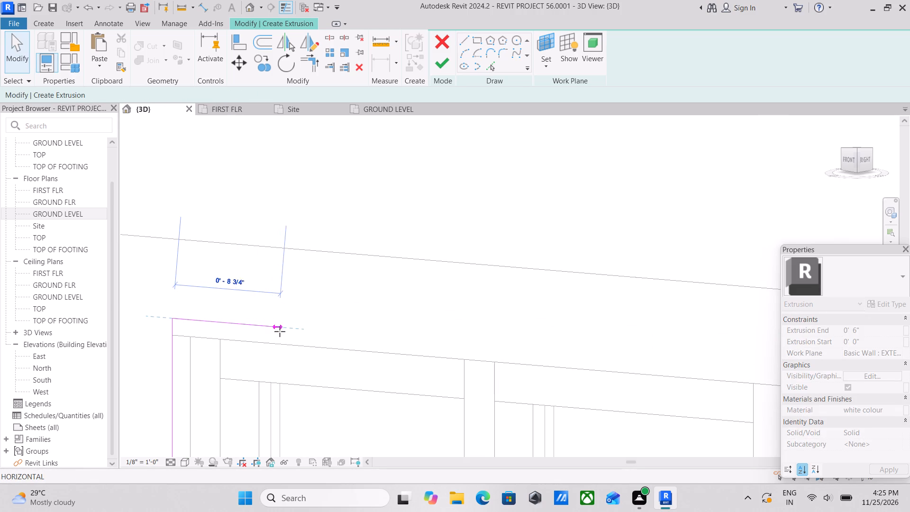
{"action": "left_click_drag", "start_coordinate": [280, 331], "coordinate": [288, 330]}
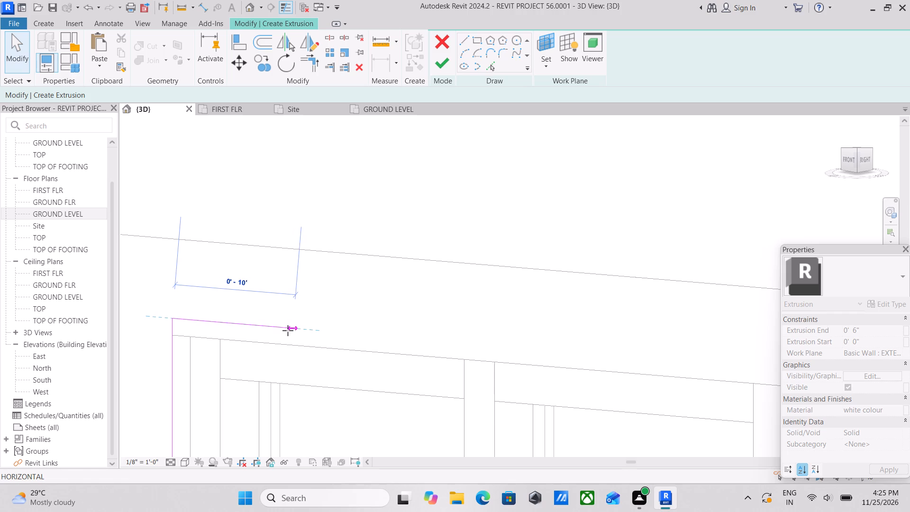
{"action": "left_click_drag", "start_coordinate": [288, 330], "coordinate": [292, 331]}
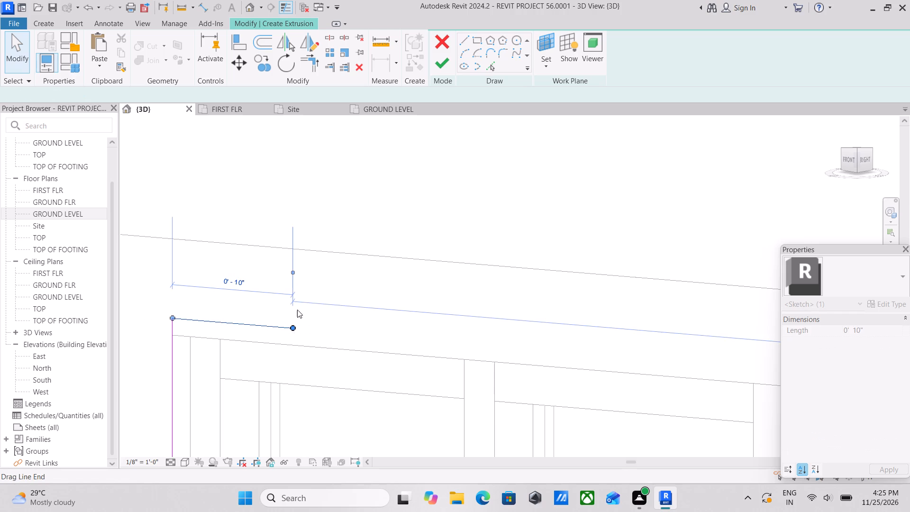
{"action": "key", "text": "Escape"}
Draw an arc of about 5'-8" radius joining the inner ends of the two 10" horizontal lines, bulging upward above the window.
{"action": "scroll", "coordinate": [309, 286], "scroll_direction": "down", "scroll_amount": 3}
{"action": "scroll", "coordinate": [370, 318], "scroll_direction": "down", "scroll_amount": 3}
{"action": "middle_click_drag", "start_coordinate": [375, 317], "coordinate": [390, 314], "text": "shift"}
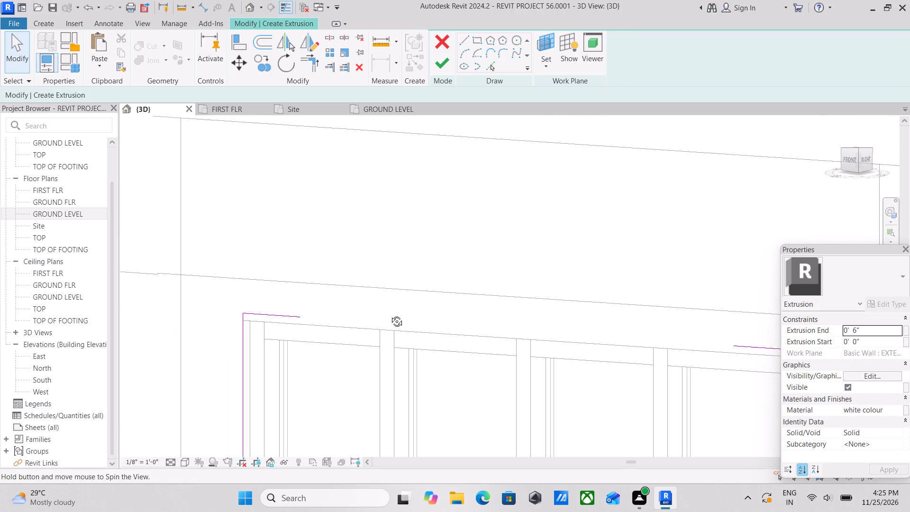
{"action": "middle_click_drag", "start_coordinate": [390, 314], "coordinate": [442, 312], "text": "shift"}
{"action": "scroll", "coordinate": [442, 312], "scroll_direction": "up", "scroll_amount": 1}
{"action": "scroll", "coordinate": [442, 312], "scroll_direction": "down", "scroll_amount": 6}
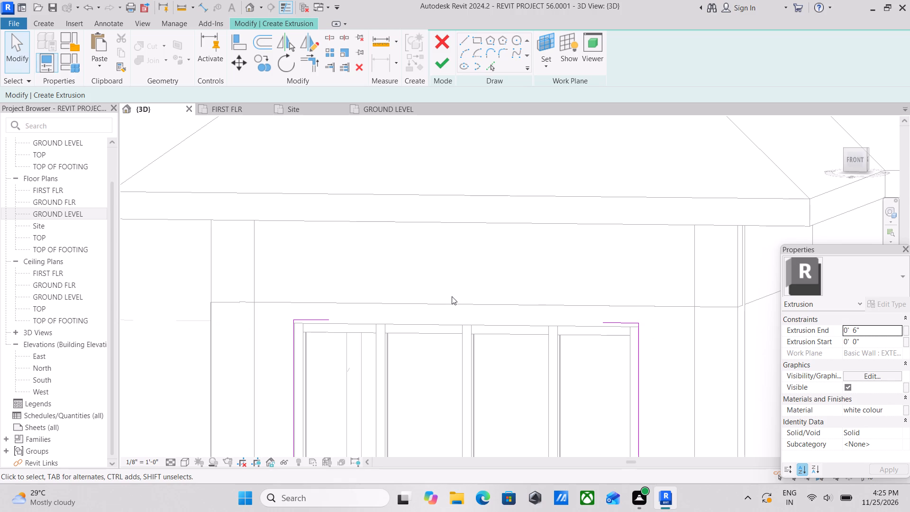
{"action": "left_click", "coordinate": [466, 55]}
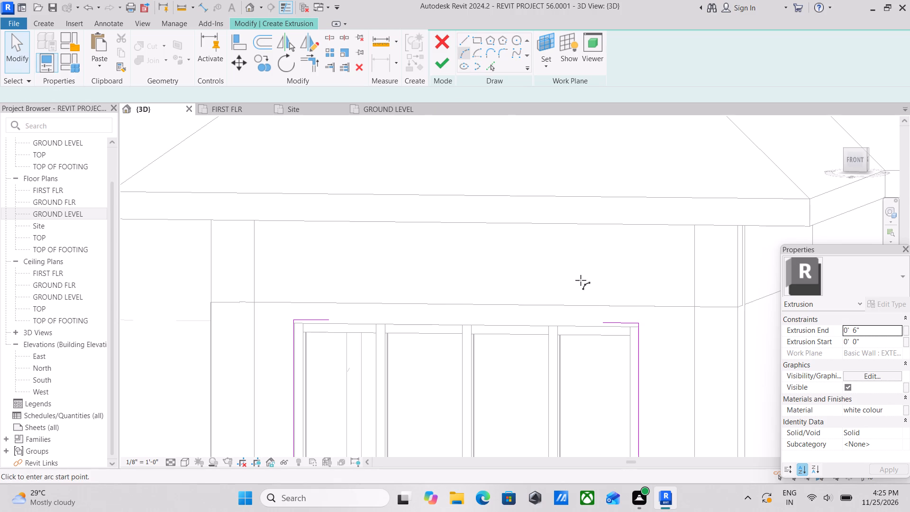
{"action": "left_click", "coordinate": [604, 322]}
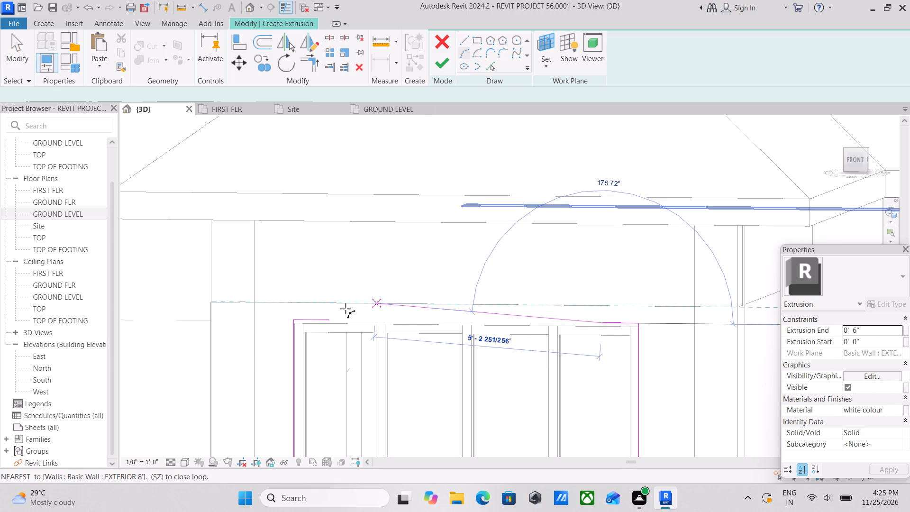
{"action": "left_click", "coordinate": [330, 318]}
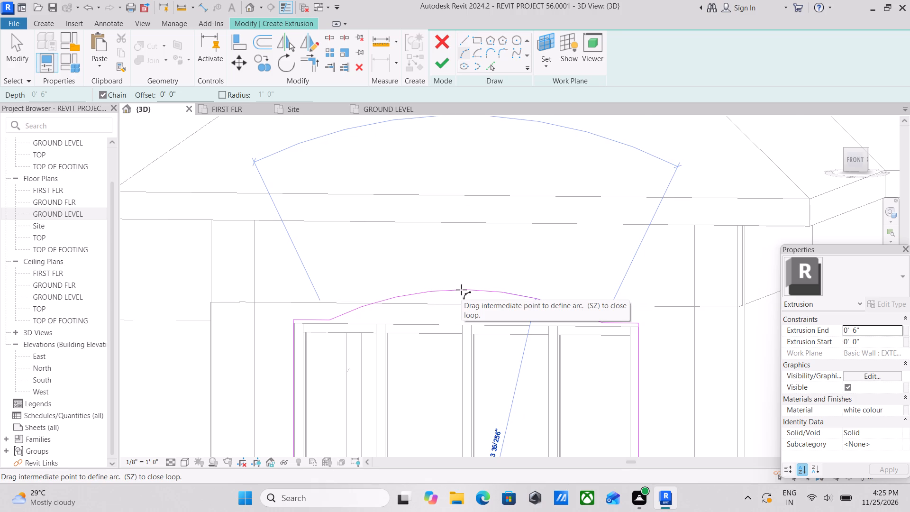
{"action": "scroll", "coordinate": [461, 290], "scroll_direction": "up", "scroll_amount": 1}
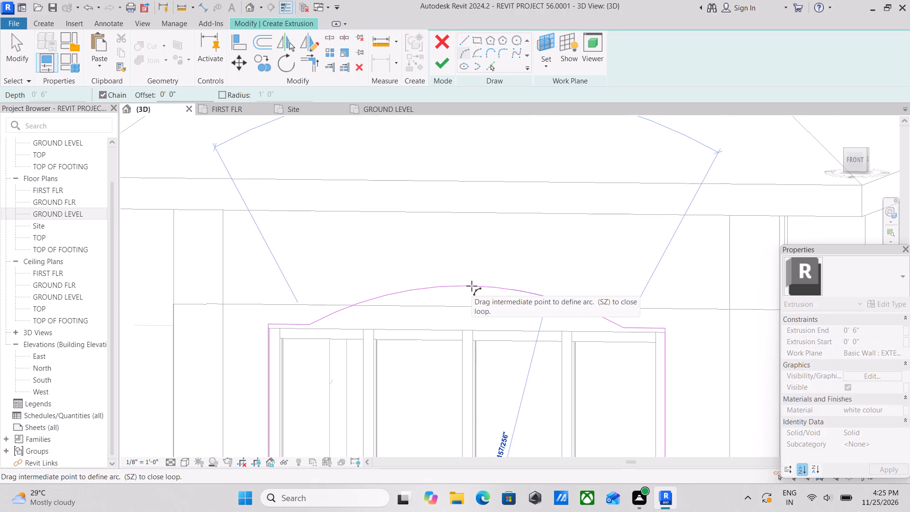
{"action": "scroll", "coordinate": [472, 286], "scroll_direction": "down", "scroll_amount": 4}
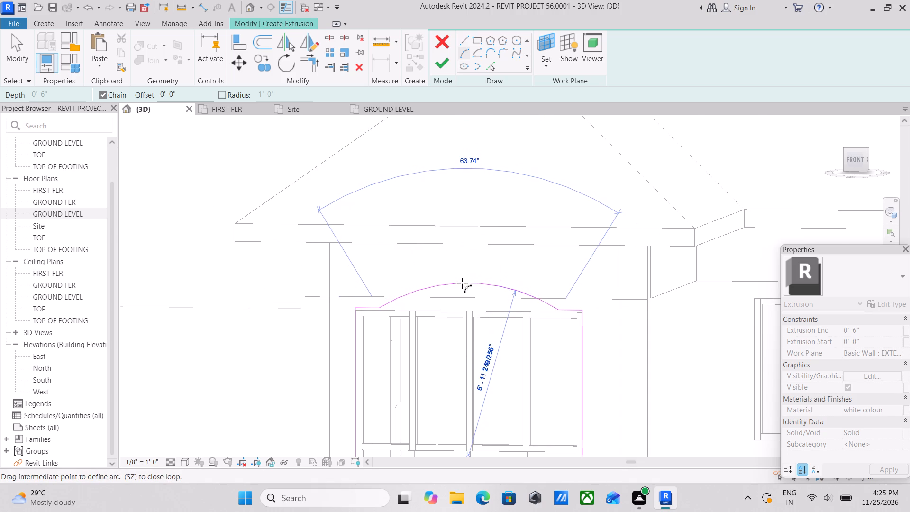
{"action": "scroll", "coordinate": [462, 283], "scroll_direction": "down", "scroll_amount": 4}
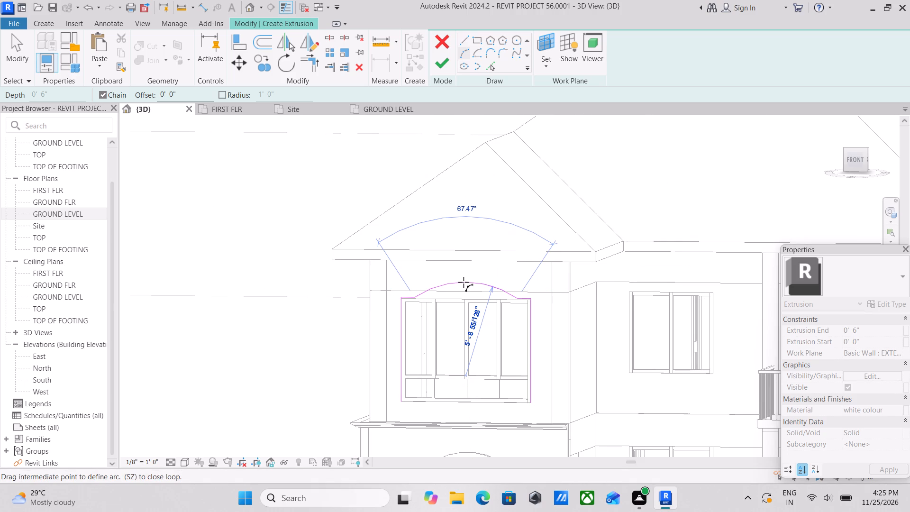
{"action": "left_click", "coordinate": [464, 282]}
{"action": "scroll", "coordinate": [507, 244], "scroll_direction": "up", "scroll_amount": 2}
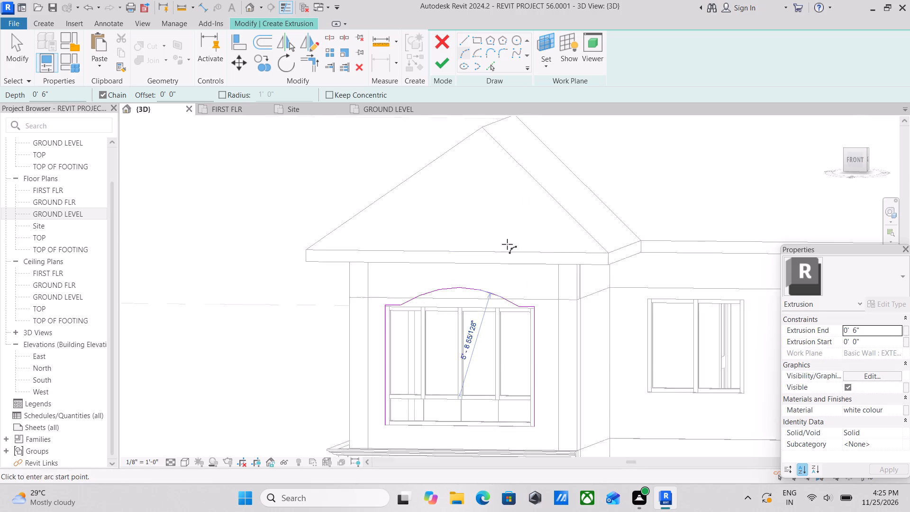
{"action": "scroll", "coordinate": [507, 244], "scroll_direction": "up", "scroll_amount": 1}
{"action": "scroll", "coordinate": [399, 287], "scroll_direction": "up", "scroll_amount": 4}
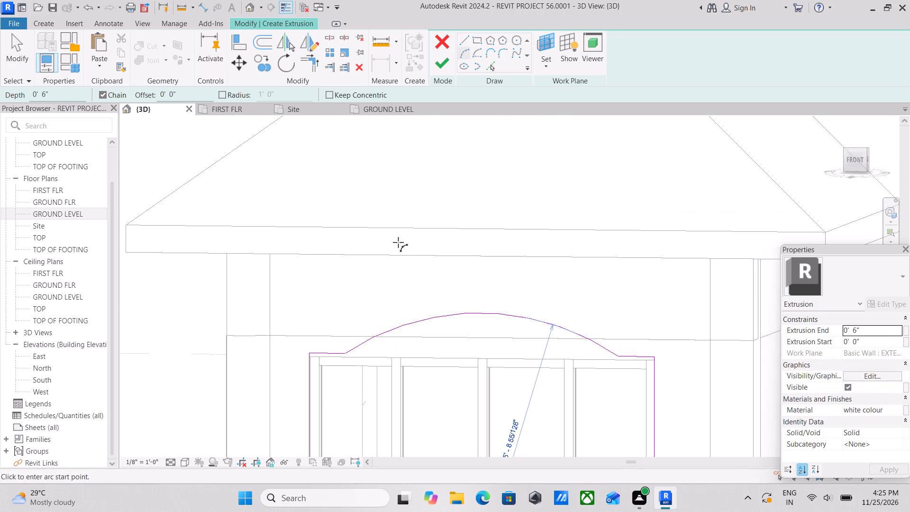
{"action": "key", "text": "Escape"}
{"action": "key", "text": "Escape"}
{"action": "scroll", "coordinate": [448, 361], "scroll_direction": "up", "scroll_amount": 2}
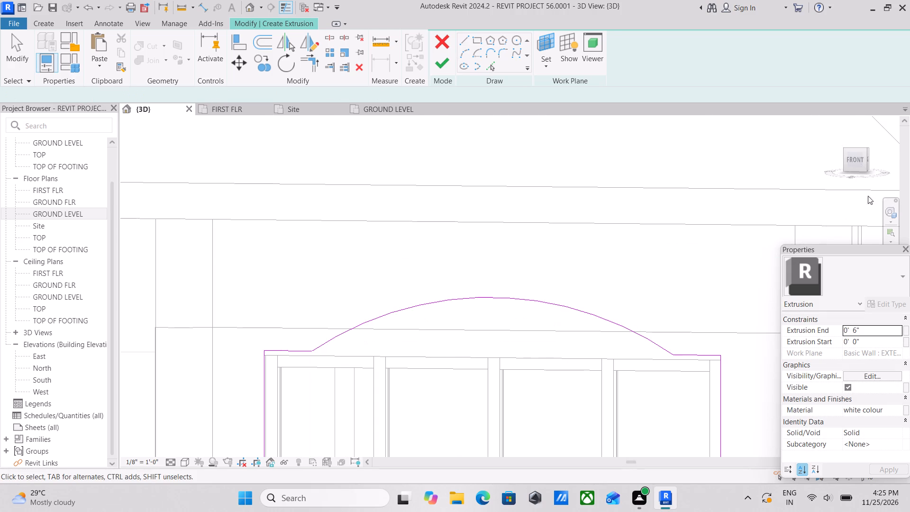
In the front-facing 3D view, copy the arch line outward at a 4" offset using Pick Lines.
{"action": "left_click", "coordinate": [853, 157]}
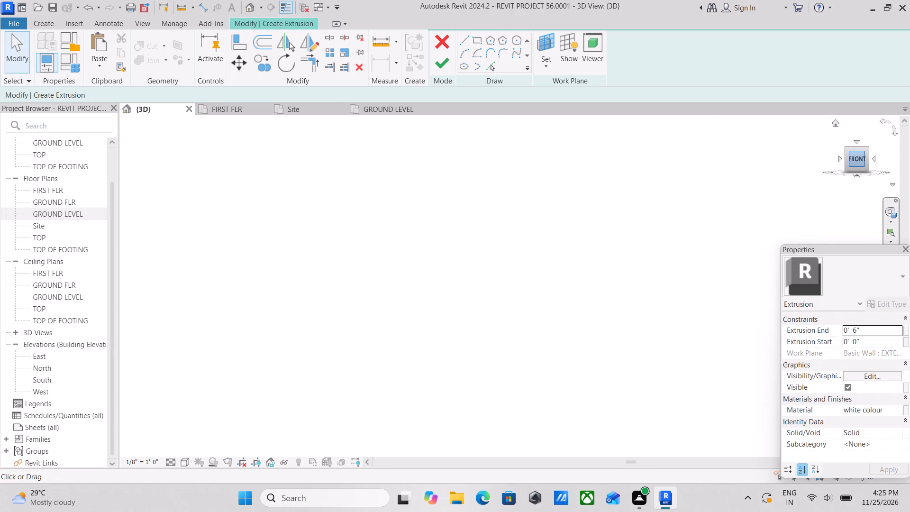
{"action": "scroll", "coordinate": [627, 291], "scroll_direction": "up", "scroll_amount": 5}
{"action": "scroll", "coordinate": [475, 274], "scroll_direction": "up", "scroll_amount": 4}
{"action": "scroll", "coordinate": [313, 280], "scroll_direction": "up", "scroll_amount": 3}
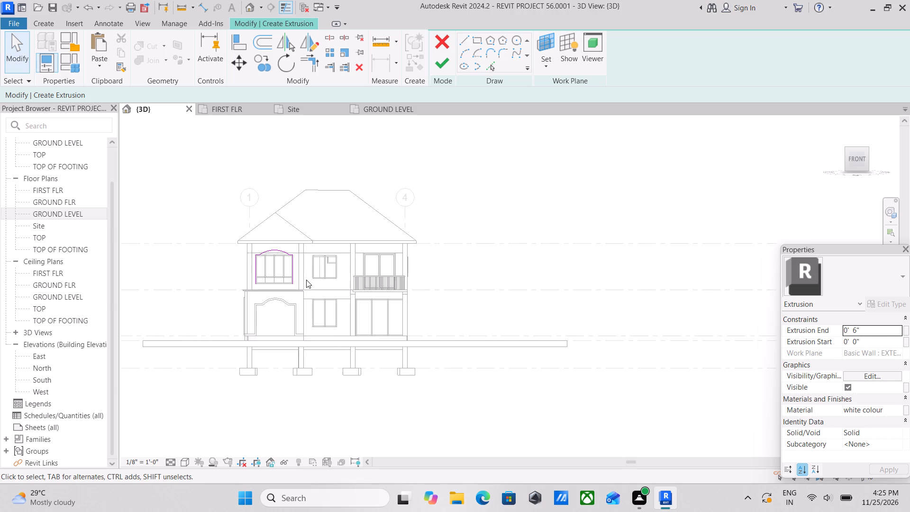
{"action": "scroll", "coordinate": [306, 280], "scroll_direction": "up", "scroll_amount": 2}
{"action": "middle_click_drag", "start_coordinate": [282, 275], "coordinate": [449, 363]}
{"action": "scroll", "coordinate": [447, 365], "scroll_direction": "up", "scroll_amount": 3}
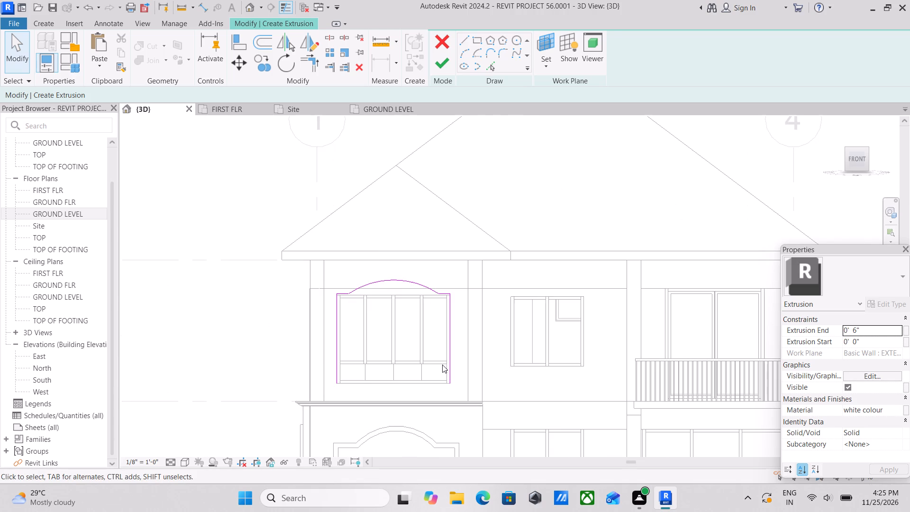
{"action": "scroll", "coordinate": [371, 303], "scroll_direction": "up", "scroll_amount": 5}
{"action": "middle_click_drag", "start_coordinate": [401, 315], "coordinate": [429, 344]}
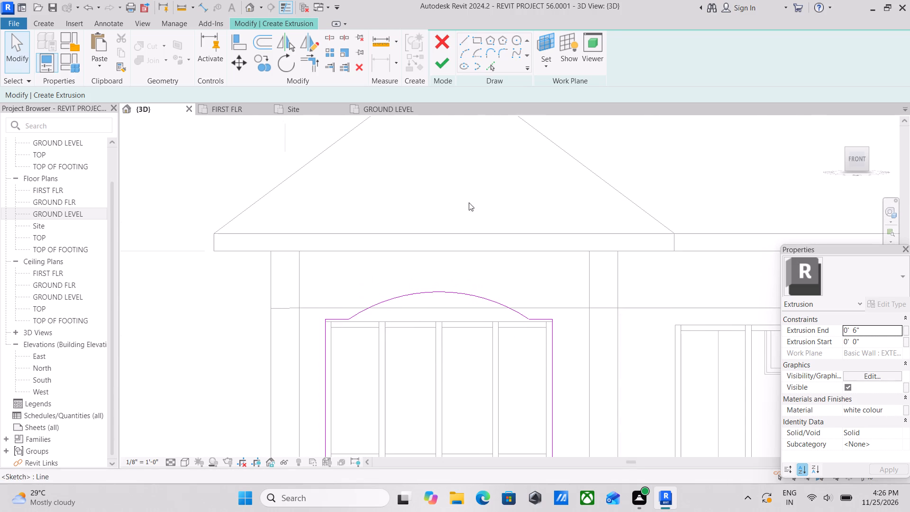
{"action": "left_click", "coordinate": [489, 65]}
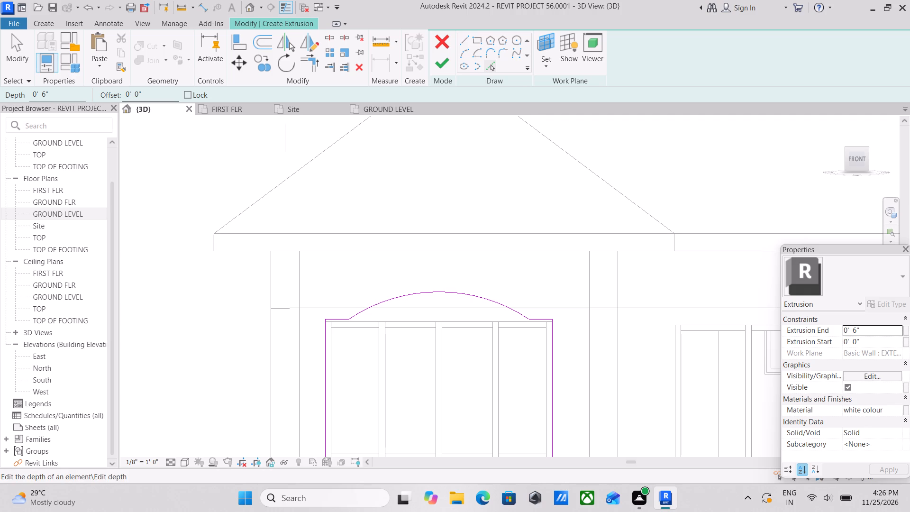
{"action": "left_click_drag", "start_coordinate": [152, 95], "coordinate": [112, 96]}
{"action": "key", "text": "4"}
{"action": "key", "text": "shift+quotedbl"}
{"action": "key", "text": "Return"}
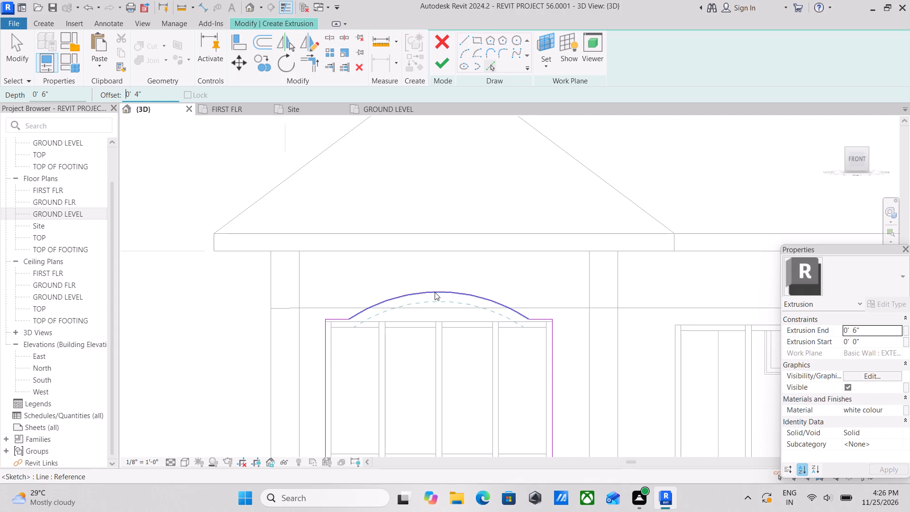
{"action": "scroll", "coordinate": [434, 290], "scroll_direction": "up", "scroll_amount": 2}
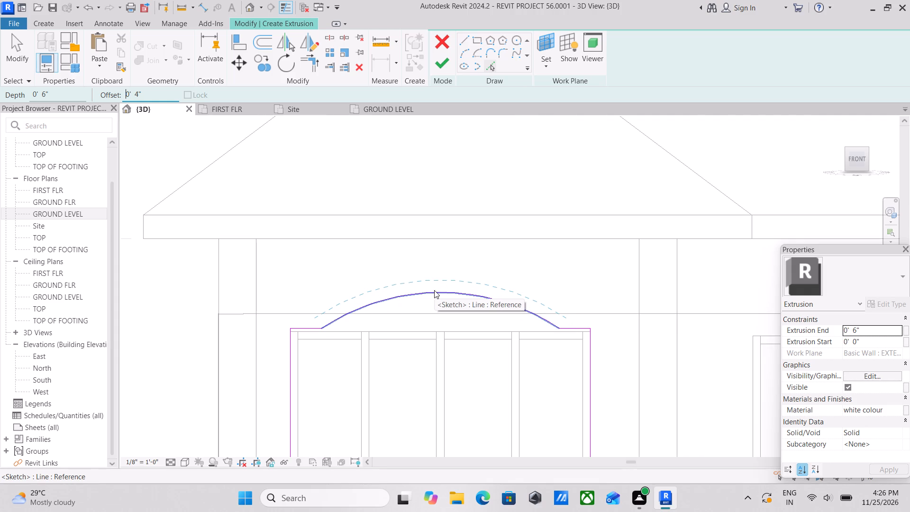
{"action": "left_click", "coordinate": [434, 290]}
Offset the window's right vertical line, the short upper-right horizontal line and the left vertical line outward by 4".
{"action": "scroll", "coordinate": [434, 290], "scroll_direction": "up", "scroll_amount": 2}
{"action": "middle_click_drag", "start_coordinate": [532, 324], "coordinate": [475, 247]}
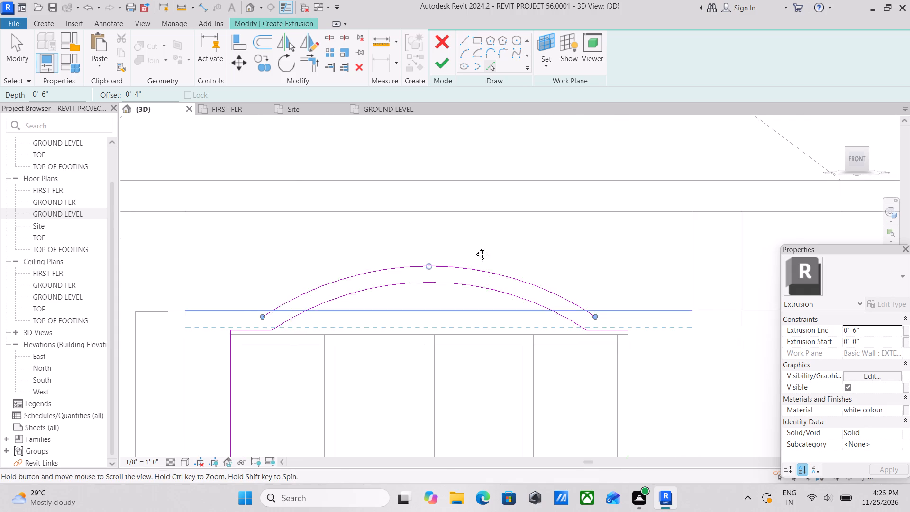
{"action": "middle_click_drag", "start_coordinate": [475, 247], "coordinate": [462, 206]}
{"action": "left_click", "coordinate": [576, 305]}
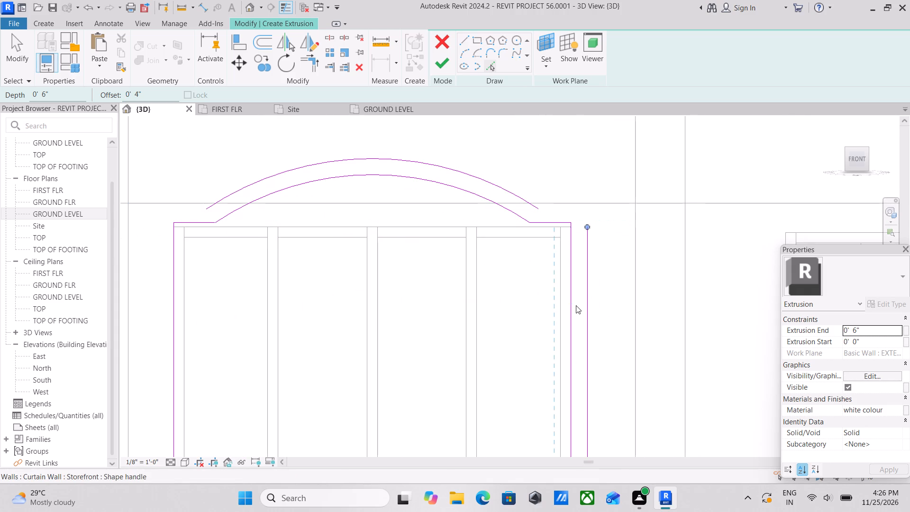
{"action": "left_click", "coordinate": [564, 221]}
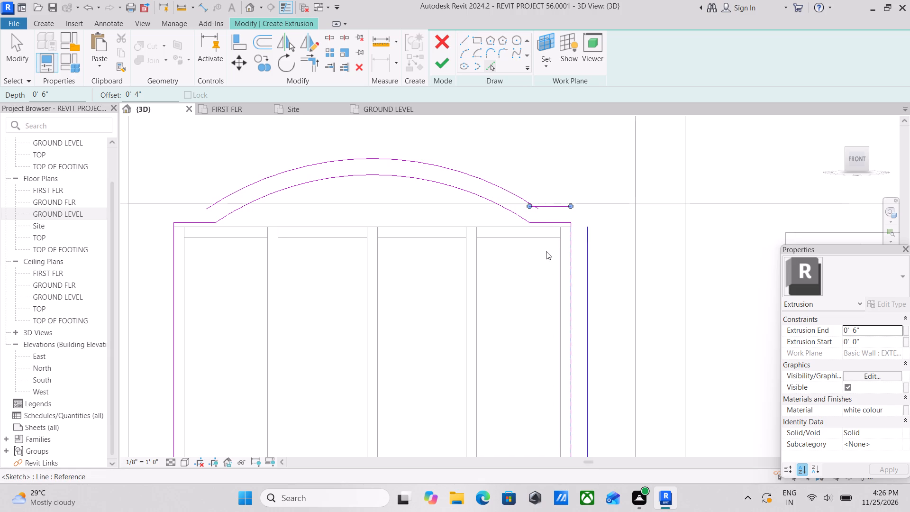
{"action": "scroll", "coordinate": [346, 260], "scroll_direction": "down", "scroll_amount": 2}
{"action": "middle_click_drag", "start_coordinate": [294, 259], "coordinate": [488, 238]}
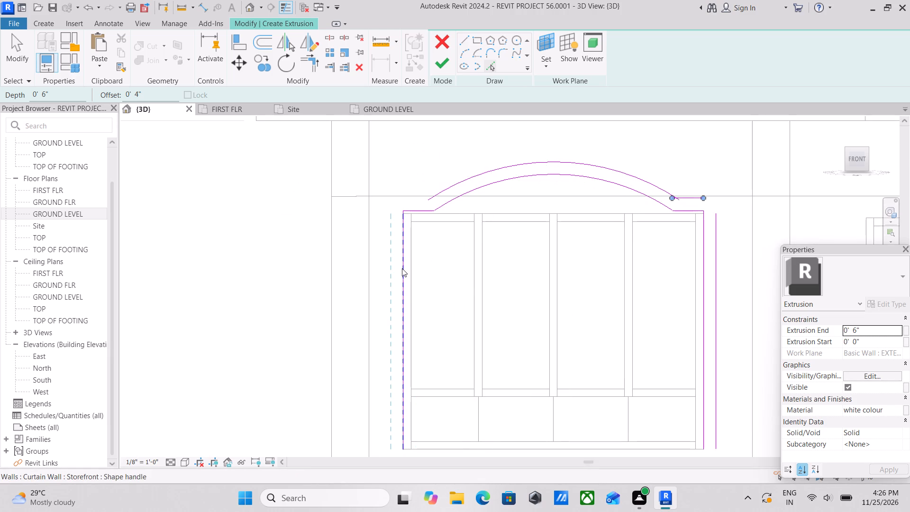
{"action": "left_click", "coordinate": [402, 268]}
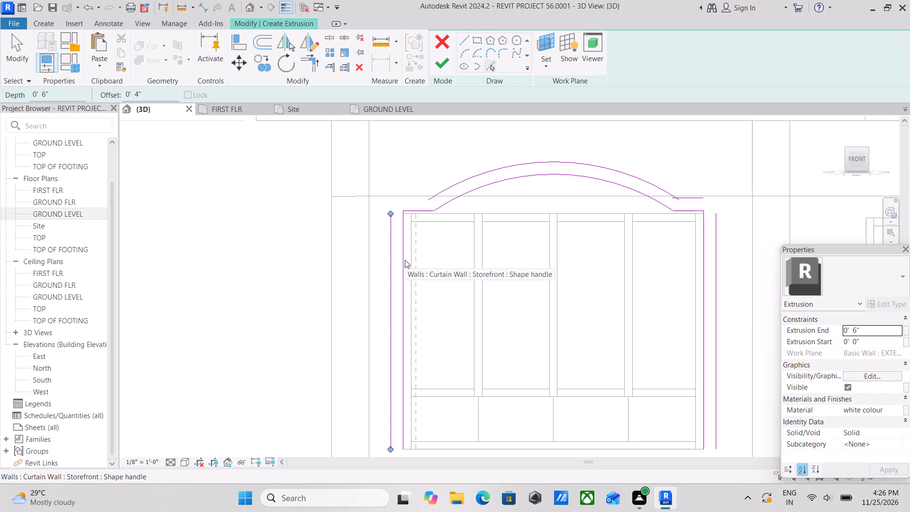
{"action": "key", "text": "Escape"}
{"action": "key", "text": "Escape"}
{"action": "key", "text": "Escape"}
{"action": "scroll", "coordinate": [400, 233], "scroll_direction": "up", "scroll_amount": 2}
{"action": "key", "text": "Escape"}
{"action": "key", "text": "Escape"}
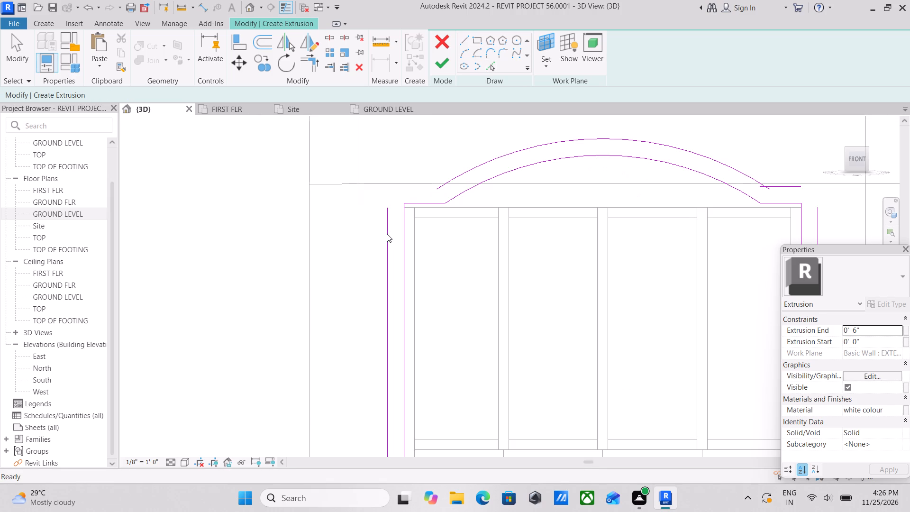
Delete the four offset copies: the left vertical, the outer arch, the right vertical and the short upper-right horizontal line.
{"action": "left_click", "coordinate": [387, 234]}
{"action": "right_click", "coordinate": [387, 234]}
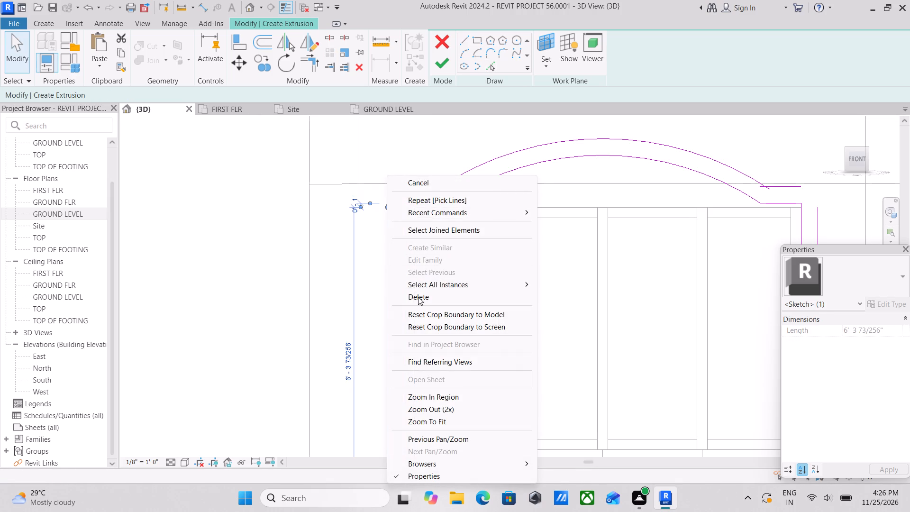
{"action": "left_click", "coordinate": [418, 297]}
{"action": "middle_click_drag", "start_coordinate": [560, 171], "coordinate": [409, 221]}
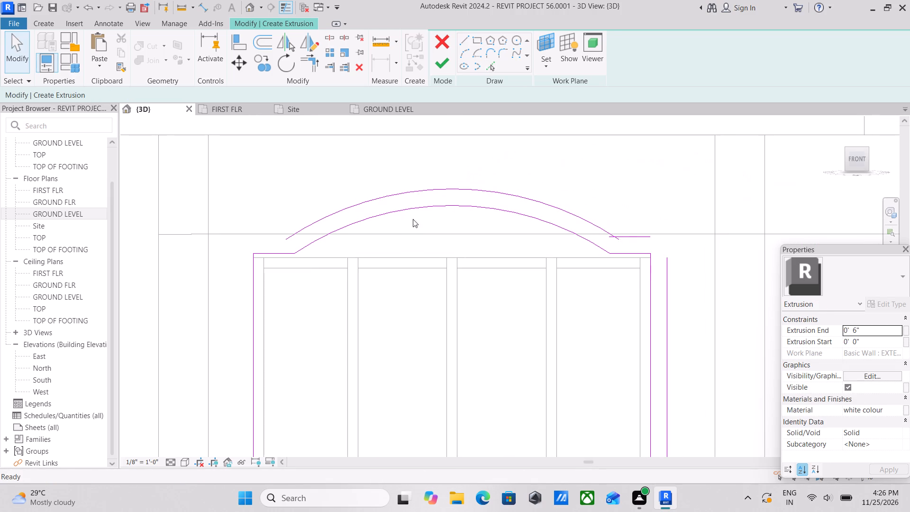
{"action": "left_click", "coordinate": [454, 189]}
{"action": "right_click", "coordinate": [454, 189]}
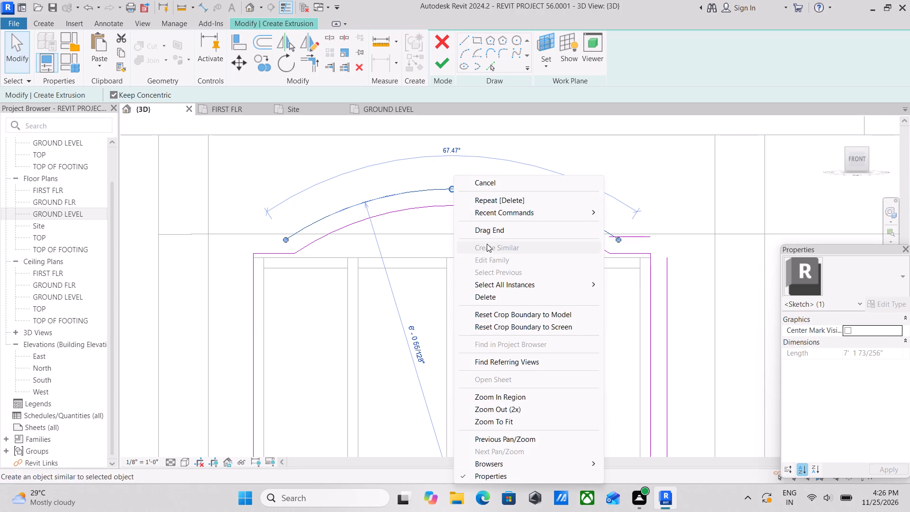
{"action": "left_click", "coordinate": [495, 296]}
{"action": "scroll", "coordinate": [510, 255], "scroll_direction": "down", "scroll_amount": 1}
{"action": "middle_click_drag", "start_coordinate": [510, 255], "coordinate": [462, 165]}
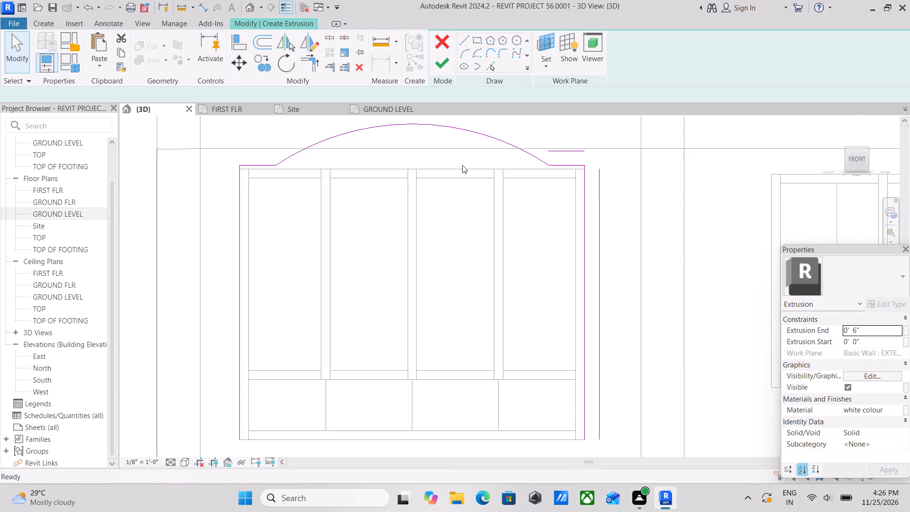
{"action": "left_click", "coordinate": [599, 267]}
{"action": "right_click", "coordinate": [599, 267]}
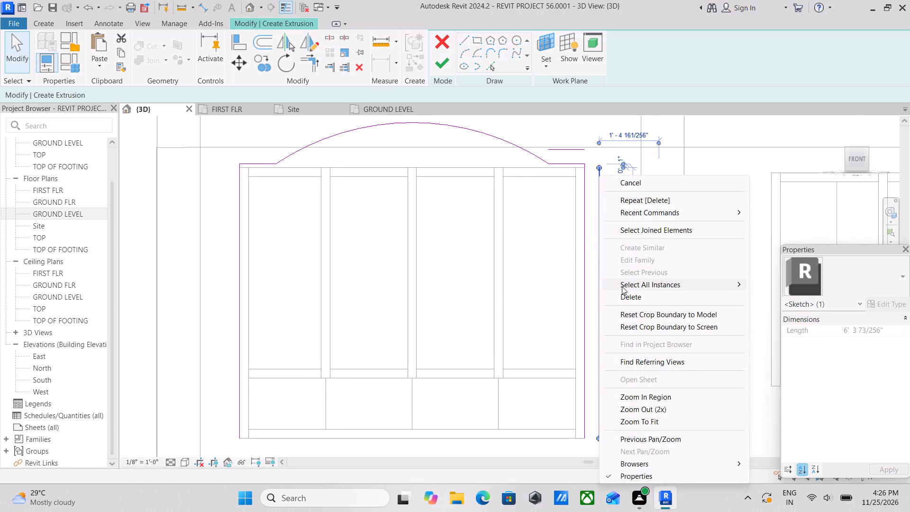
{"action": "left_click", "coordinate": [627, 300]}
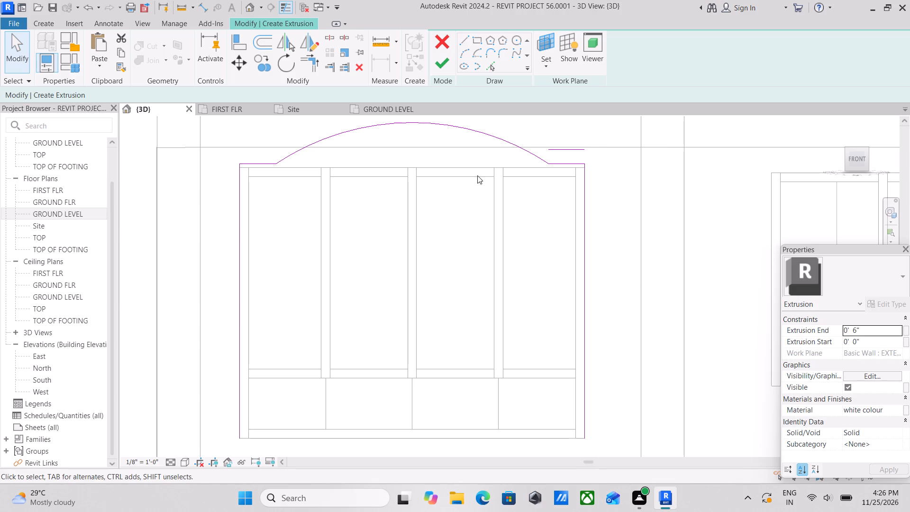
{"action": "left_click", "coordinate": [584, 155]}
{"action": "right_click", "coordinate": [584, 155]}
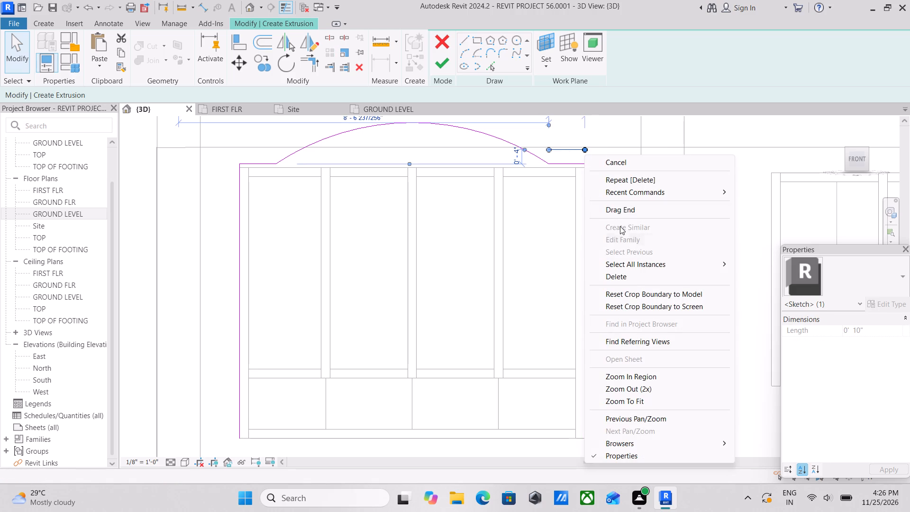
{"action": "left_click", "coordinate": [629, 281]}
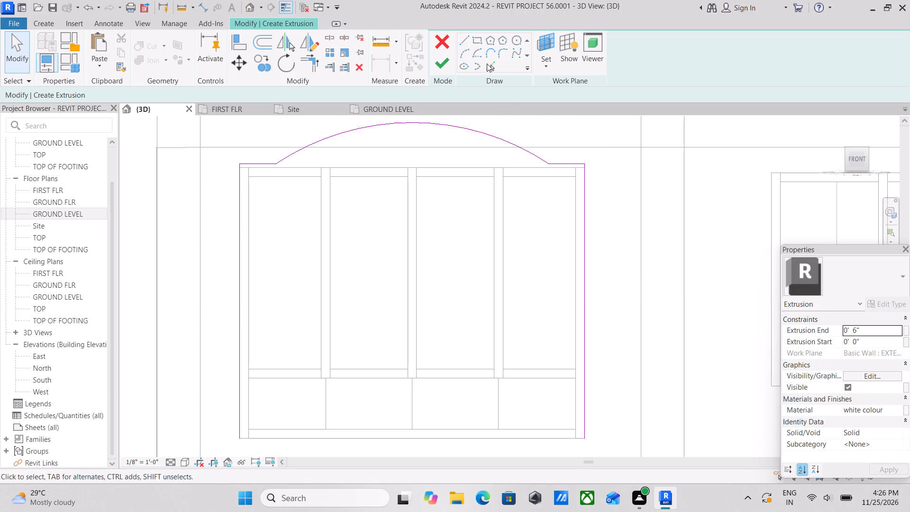
Using Pick Lines with a 2" offset, copy the arch and the window's left vertical line outward.
{"action": "left_click", "coordinate": [495, 66]}
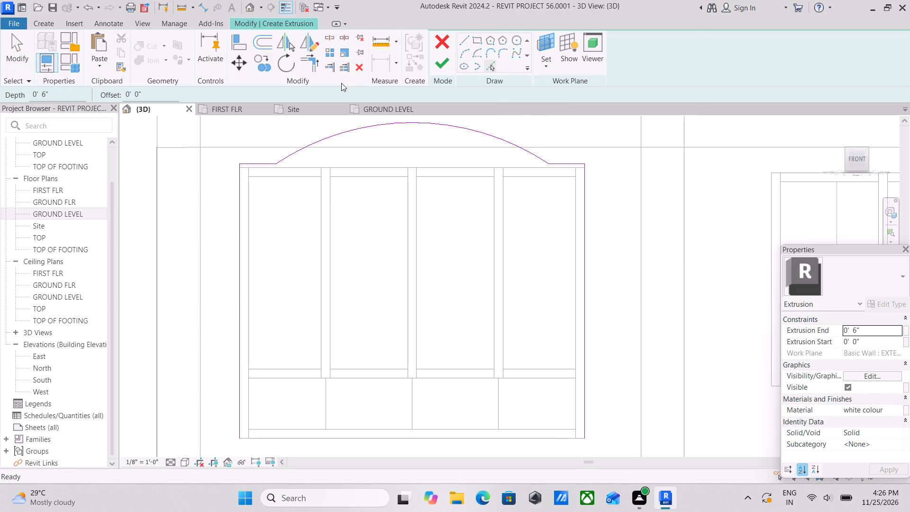
{"action": "left_click_drag", "start_coordinate": [146, 89], "coordinate": [88, 93]}
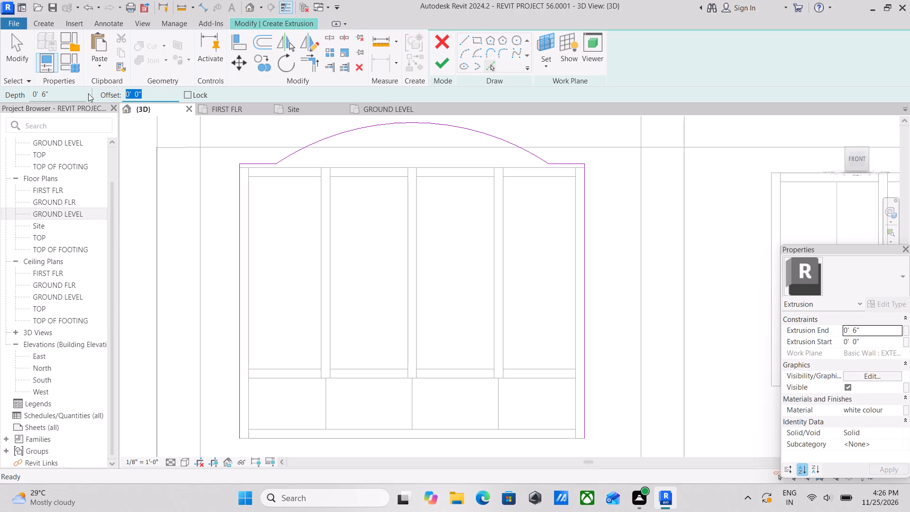
{"action": "key", "text": "2"}
{"action": "key", "text": "shift+quotedbl"}
{"action": "key", "text": "Return"}
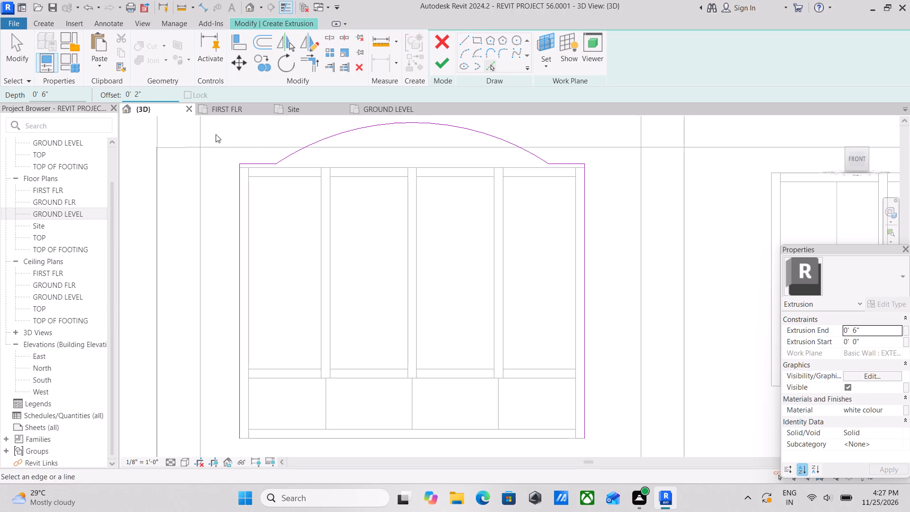
{"action": "middle_click_drag", "start_coordinate": [376, 146], "coordinate": [385, 300]}
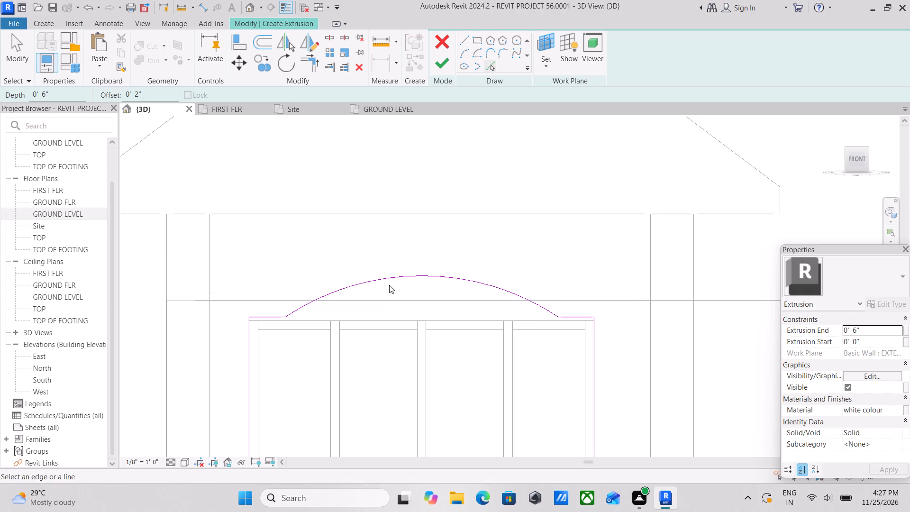
{"action": "left_click", "coordinate": [395, 273]}
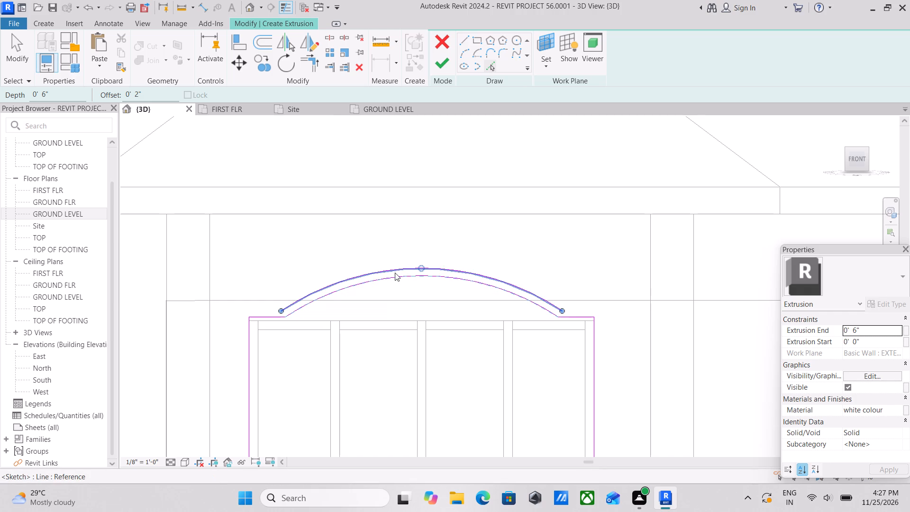
{"action": "left_click", "coordinate": [246, 358]}
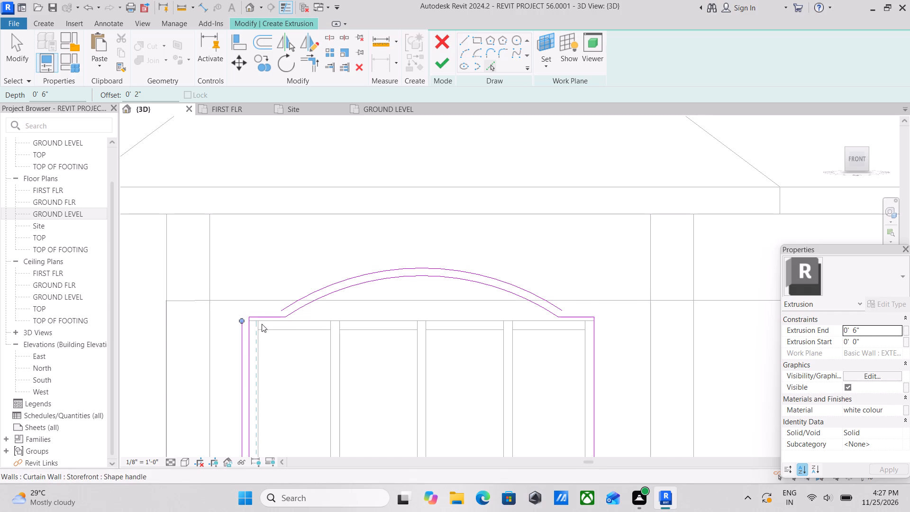
Offset the window's right vertical line and the two short upper horizontal lines outward by 2".
{"action": "scroll", "coordinate": [267, 311], "scroll_direction": "up", "scroll_amount": 3}
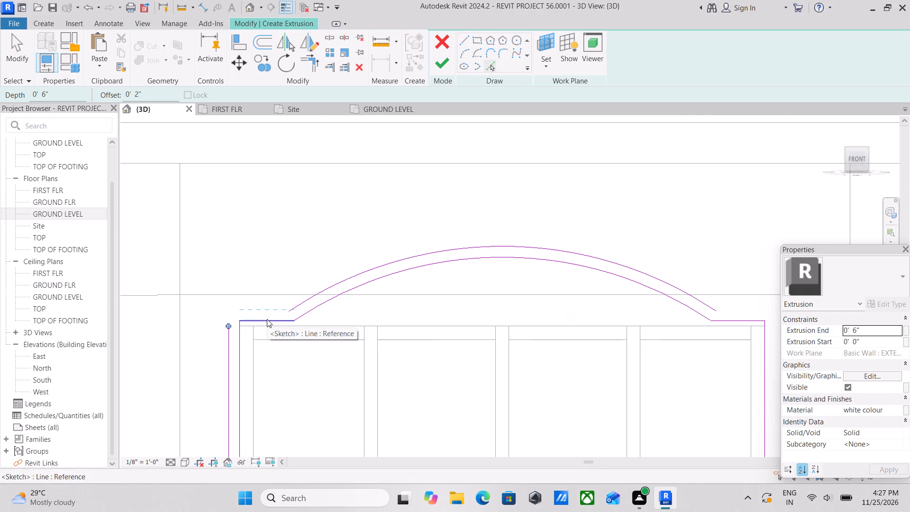
{"action": "middle_click_drag", "start_coordinate": [430, 313], "coordinate": [260, 194]}
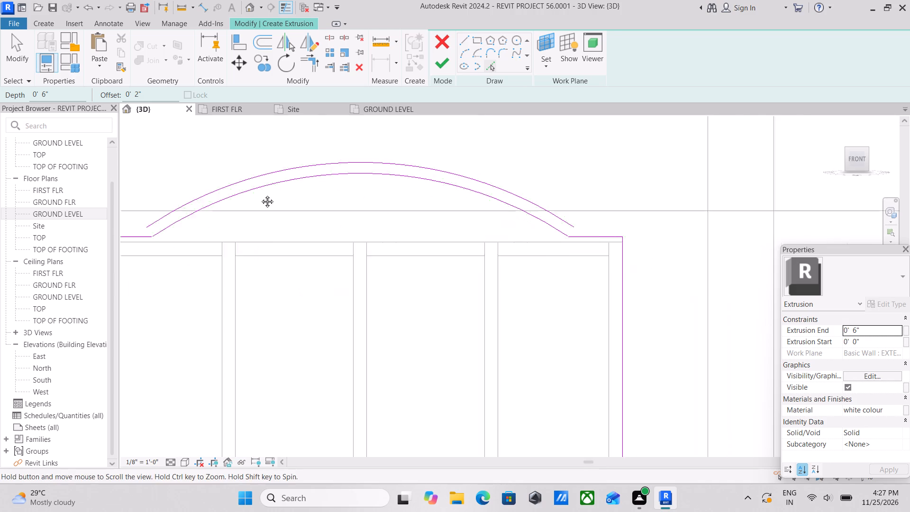
{"action": "middle_click_drag", "start_coordinate": [260, 194], "coordinate": [259, 189]}
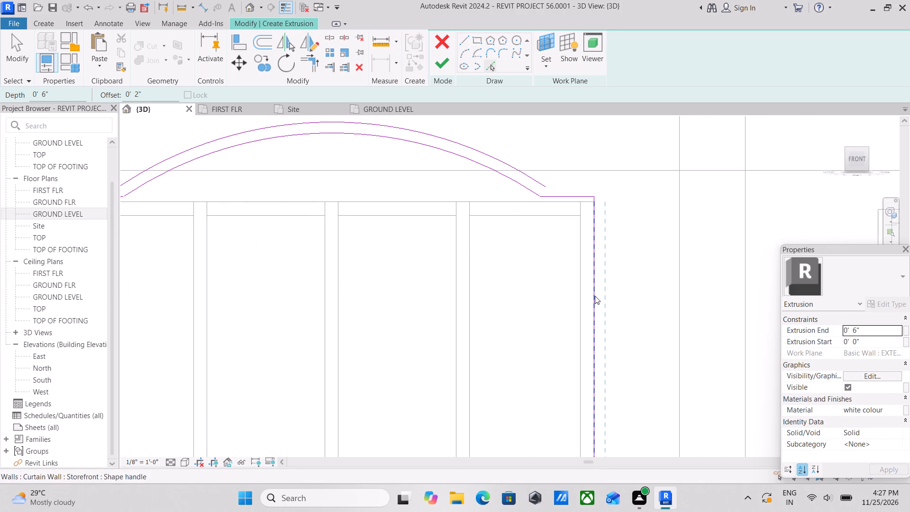
{"action": "left_click", "coordinate": [595, 296]}
{"action": "scroll", "coordinate": [593, 196], "scroll_direction": "up", "scroll_amount": 4}
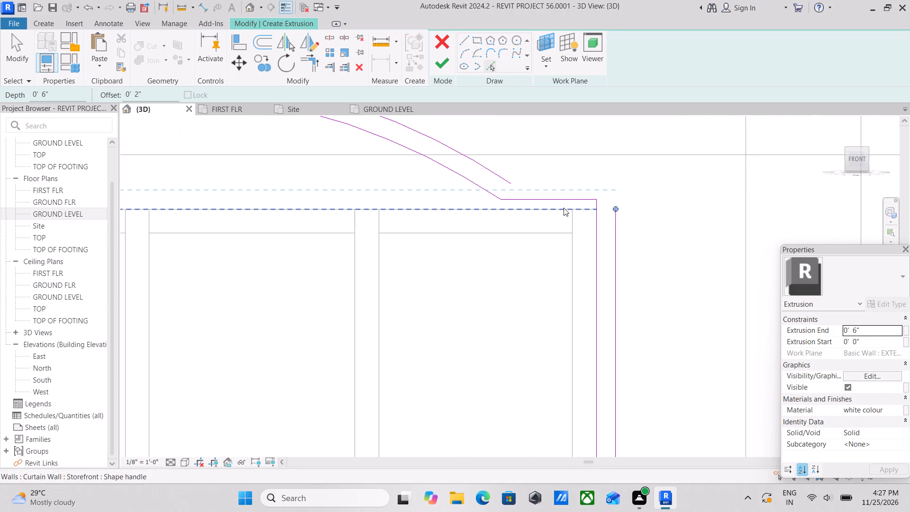
{"action": "left_click", "coordinate": [552, 196]}
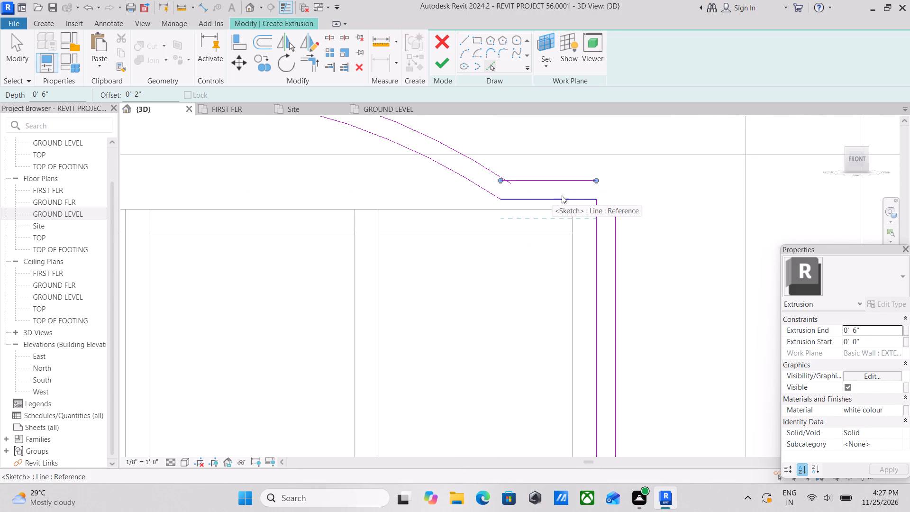
{"action": "scroll", "coordinate": [571, 195], "scroll_direction": "down", "scroll_amount": 6}
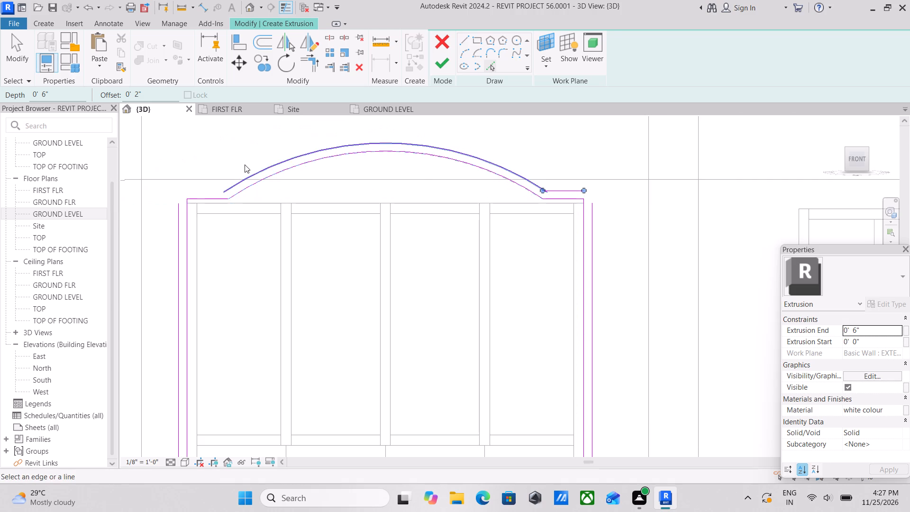
{"action": "scroll", "coordinate": [245, 165], "scroll_direction": "up", "scroll_amount": 3}
{"action": "scroll", "coordinate": [197, 202], "scroll_direction": "up", "scroll_amount": 3}
{"action": "left_click", "coordinate": [173, 222]}
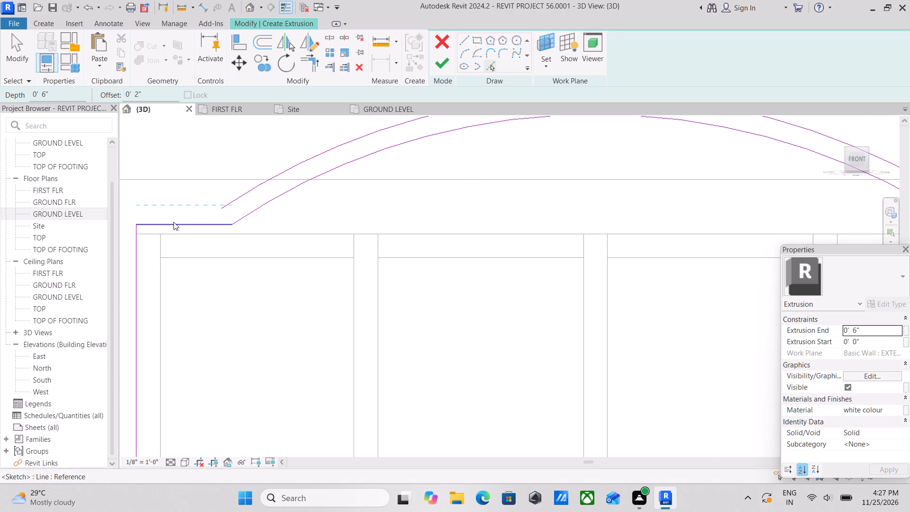
Copy the curtain wall window's bottom edge downward at the 2" offset.
{"action": "middle_click_drag", "start_coordinate": [183, 219], "coordinate": [367, 272]}
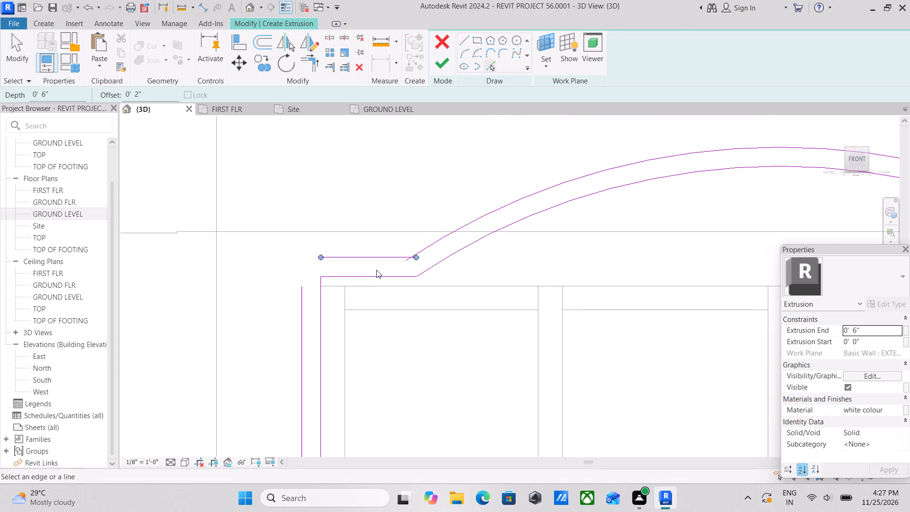
{"action": "scroll", "coordinate": [373, 244], "scroll_direction": "down", "scroll_amount": 5}
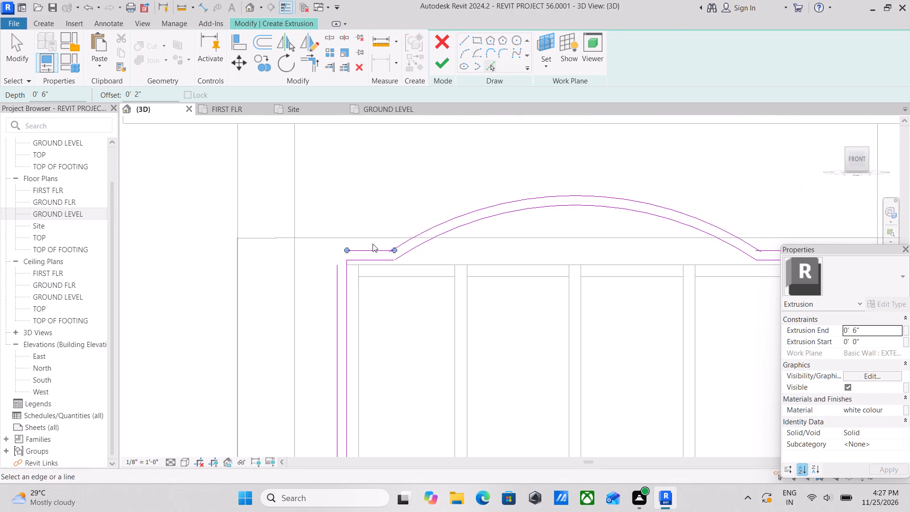
{"action": "scroll", "coordinate": [373, 244], "scroll_direction": "down", "scroll_amount": 4}
{"action": "middle_click_drag", "start_coordinate": [399, 329], "coordinate": [392, 172]}
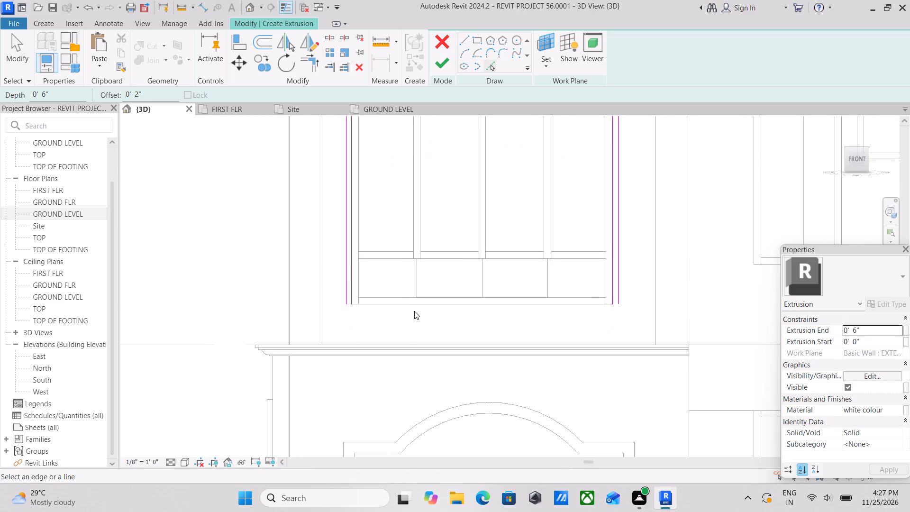
{"action": "scroll", "coordinate": [414, 306], "scroll_direction": "up", "scroll_amount": 10}
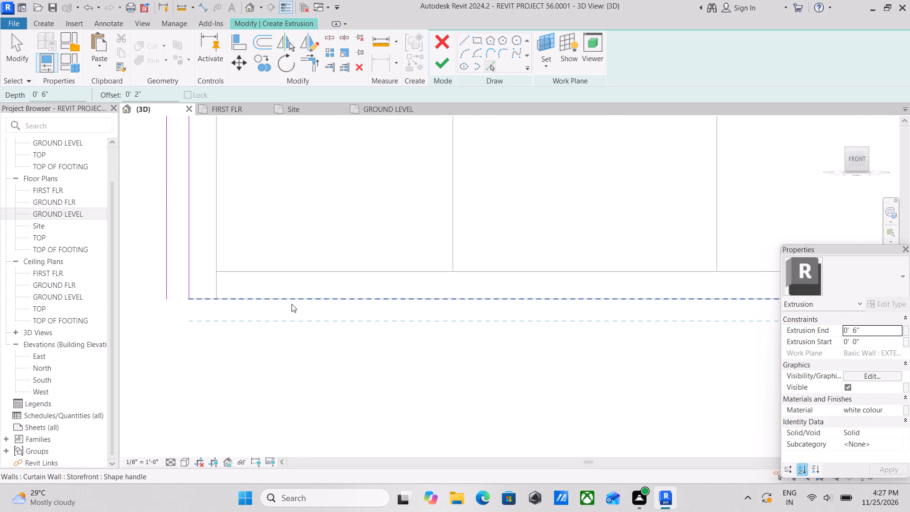
{"action": "left_click", "coordinate": [291, 304]}
{"action": "key", "text": "Escape"}
{"action": "key", "text": "Escape"}
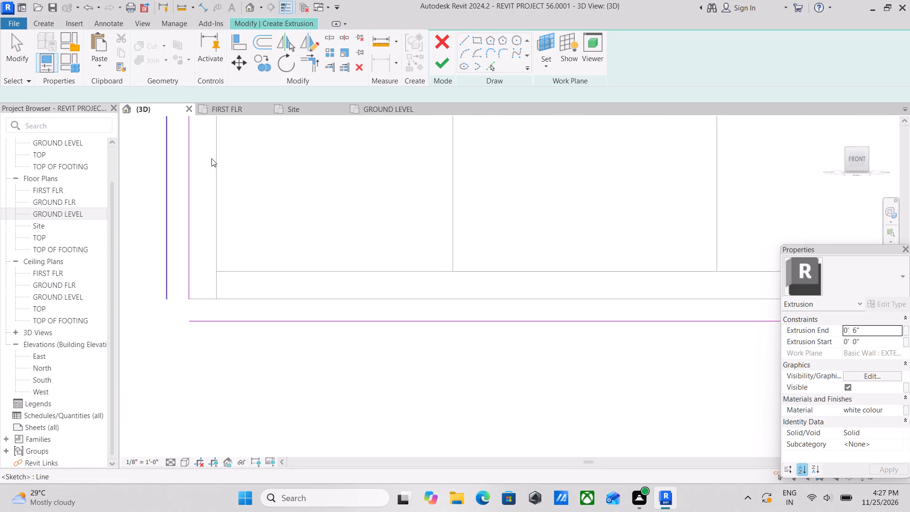
{"action": "key", "text": "Escape"}
Draw a straight line along the window's bottom edge joining the lower ends of the two inner vertical lines.
{"action": "left_click", "coordinate": [462, 39]}
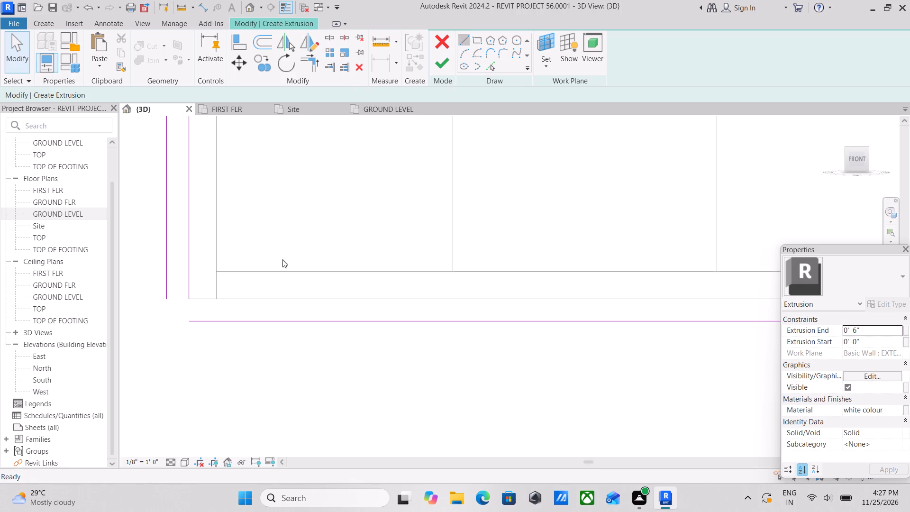
{"action": "left_click", "coordinate": [184, 302]}
{"action": "middle_click_drag", "start_coordinate": [345, 302], "coordinate": [131, 303]}
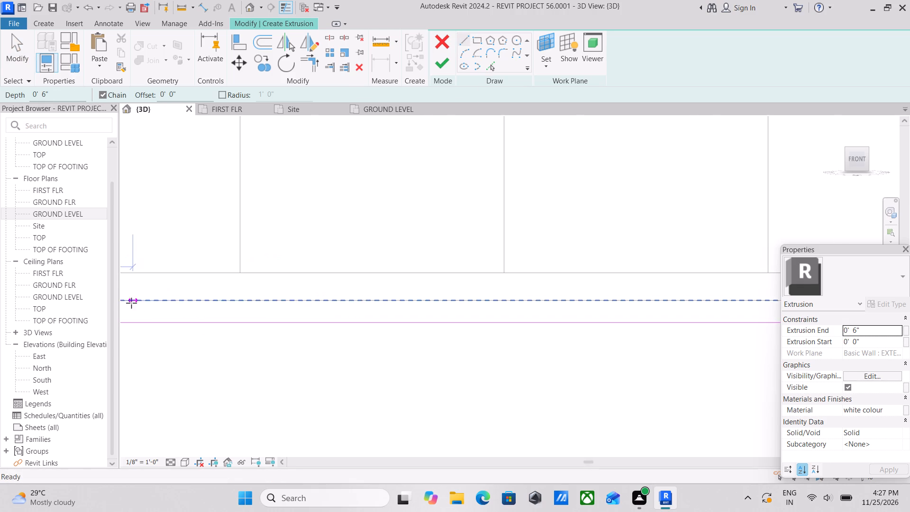
{"action": "middle_click_drag", "start_coordinate": [538, 290], "coordinate": [214, 295]}
{"action": "middle_click_drag", "start_coordinate": [624, 323], "coordinate": [570, 329]}
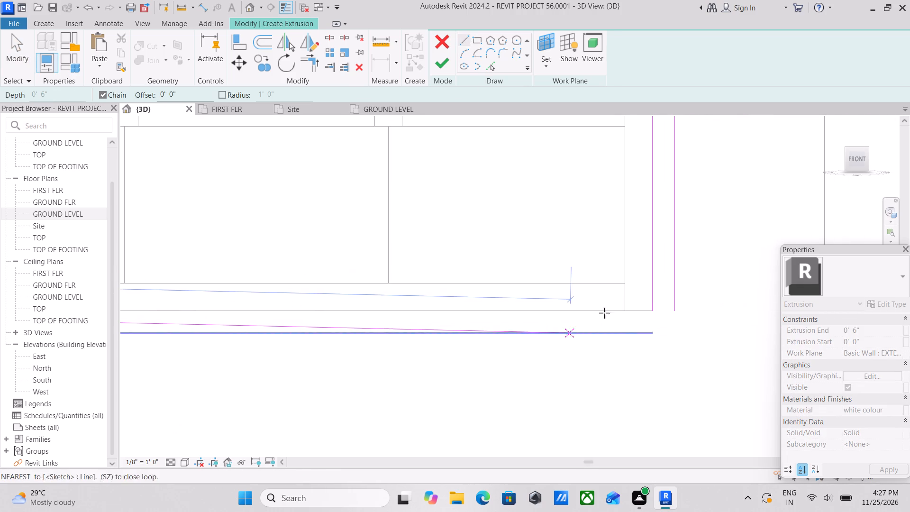
{"action": "left_click", "coordinate": [653, 311]}
{"action": "key", "text": "Escape"}
{"action": "scroll", "coordinate": [657, 313], "scroll_direction": "down", "scroll_amount": 2}
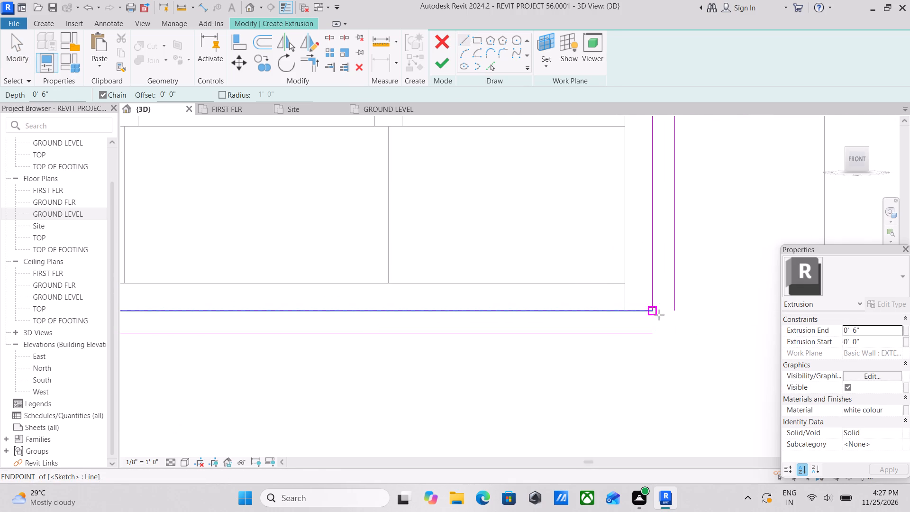
{"action": "scroll", "coordinate": [659, 315], "scroll_direction": "down", "scroll_amount": 2}
{"action": "key", "text": "Escape"}
Trim/extend the outer bottom line and the two outer vertical lines to meet at both lower corners.
{"action": "scroll", "coordinate": [652, 321], "scroll_direction": "down", "scroll_amount": 5}
{"action": "scroll", "coordinate": [498, 332], "scroll_direction": "down", "scroll_amount": 2}
{"action": "middle_click_drag", "start_coordinate": [495, 332], "coordinate": [520, 353]}
{"action": "middle_click_drag", "start_coordinate": [431, 286], "coordinate": [442, 303]}
{"action": "scroll", "coordinate": [437, 312], "scroll_direction": "up", "scroll_amount": 5}
{"action": "middle_click_drag", "start_coordinate": [431, 323], "coordinate": [433, 301]}
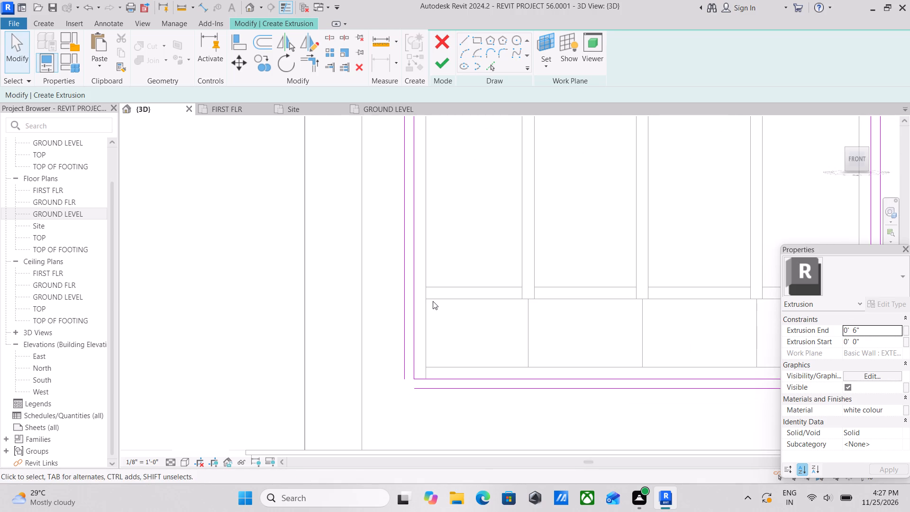
{"action": "type", "text": "tr"}
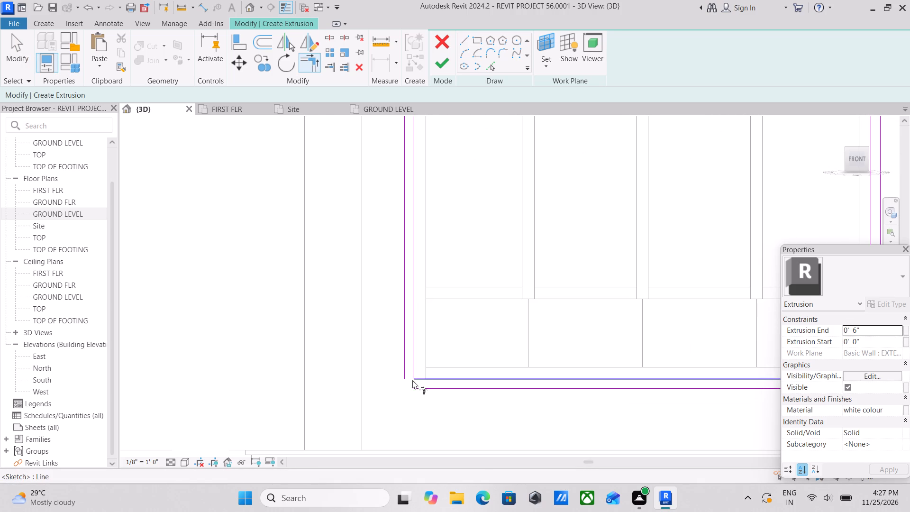
{"action": "left_click", "coordinate": [403, 351]}
{"action": "left_click", "coordinate": [421, 386]}
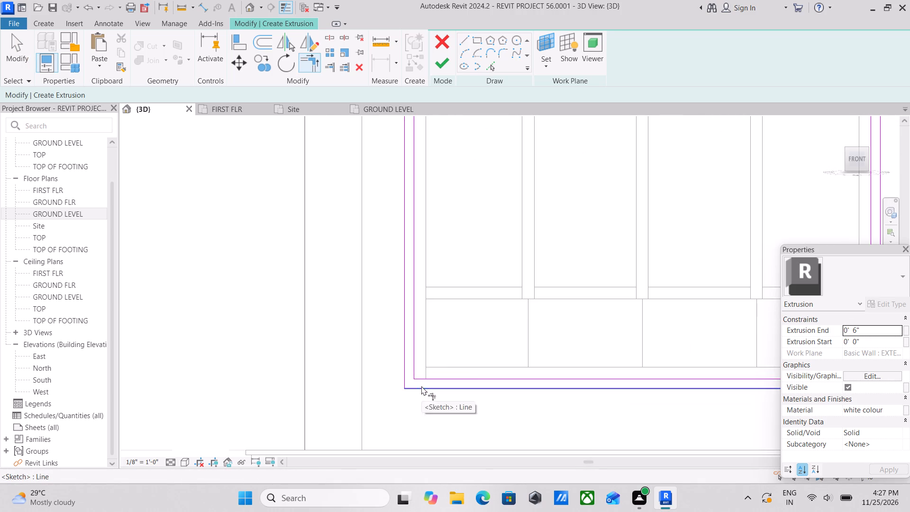
{"action": "scroll", "coordinate": [531, 309], "scroll_direction": "down", "scroll_amount": 2}
{"action": "middle_click_drag", "start_coordinate": [531, 309], "coordinate": [331, 284]}
{"action": "scroll", "coordinate": [589, 317], "scroll_direction": "up", "scroll_amount": 5}
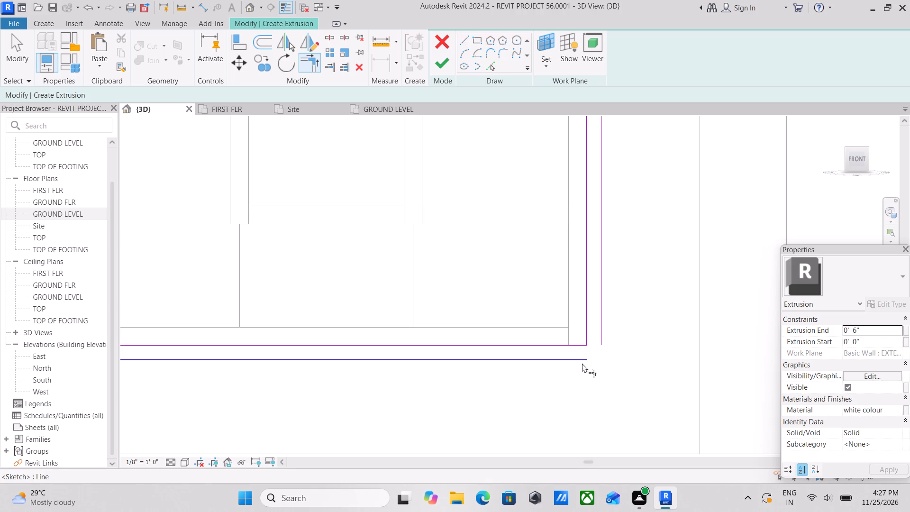
{"action": "left_click", "coordinate": [579, 361]}
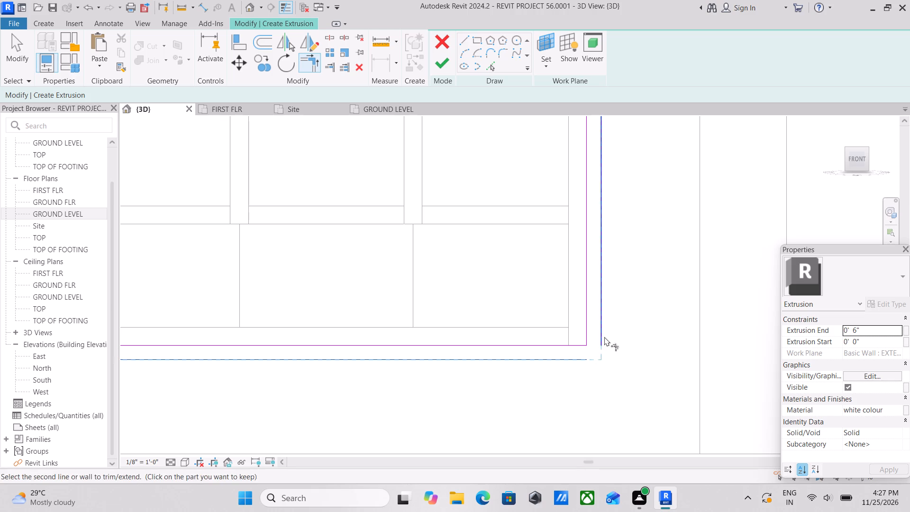
{"action": "left_click", "coordinate": [601, 330]}
Trim/extend the outer short horizontal lines and outer vertical lines to meet at the upper-right and upper-left corners.
{"action": "scroll", "coordinate": [601, 330], "scroll_direction": "down", "scroll_amount": 4}
{"action": "scroll", "coordinate": [646, 284], "scroll_direction": "down", "scroll_amount": 1}
{"action": "middle_click_drag", "start_coordinate": [646, 284], "coordinate": [665, 431]}
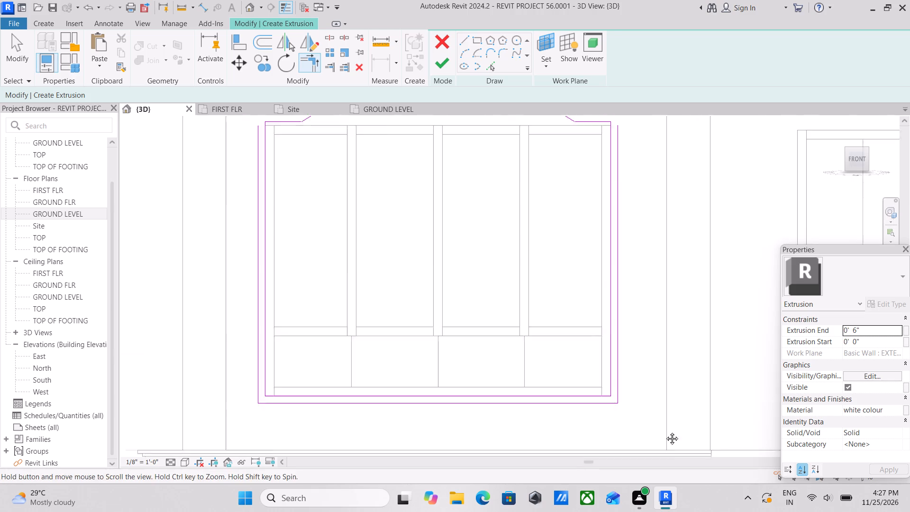
{"action": "middle_click_drag", "start_coordinate": [665, 431], "coordinate": [666, 481]}
{"action": "scroll", "coordinate": [651, 247], "scroll_direction": "up", "scroll_amount": 7}
{"action": "scroll", "coordinate": [556, 243], "scroll_direction": "up", "scroll_amount": 2}
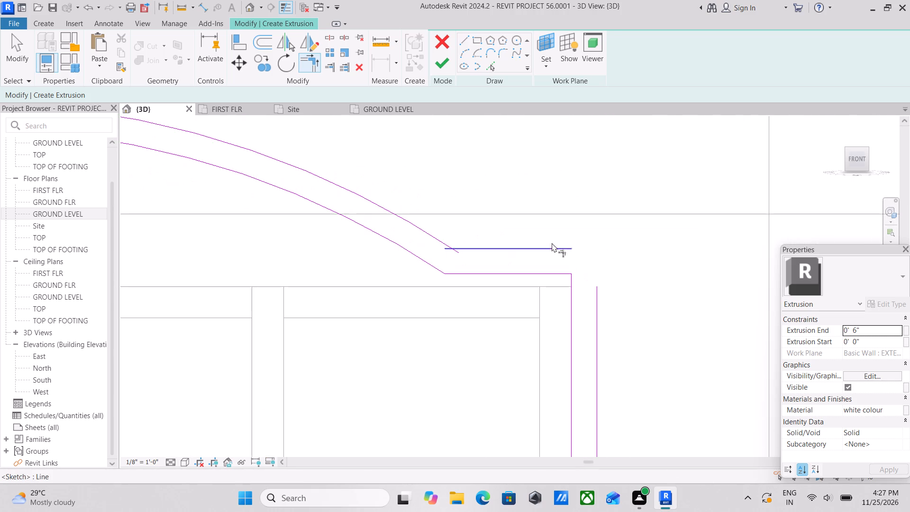
{"action": "left_click", "coordinate": [550, 243]}
{"action": "left_click", "coordinate": [553, 251]}
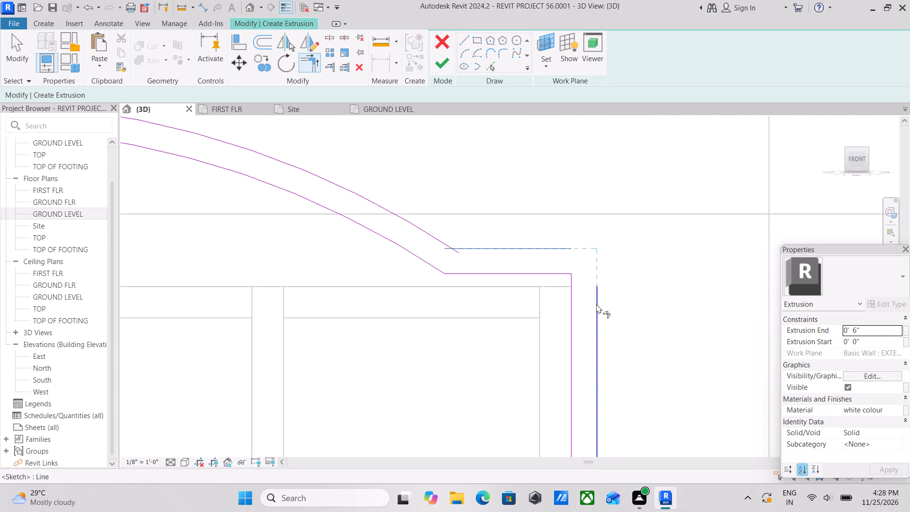
{"action": "left_click", "coordinate": [596, 304]}
{"action": "scroll", "coordinate": [596, 304], "scroll_direction": "down", "scroll_amount": 6}
{"action": "middle_click_drag", "start_coordinate": [596, 304], "coordinate": [684, 329]}
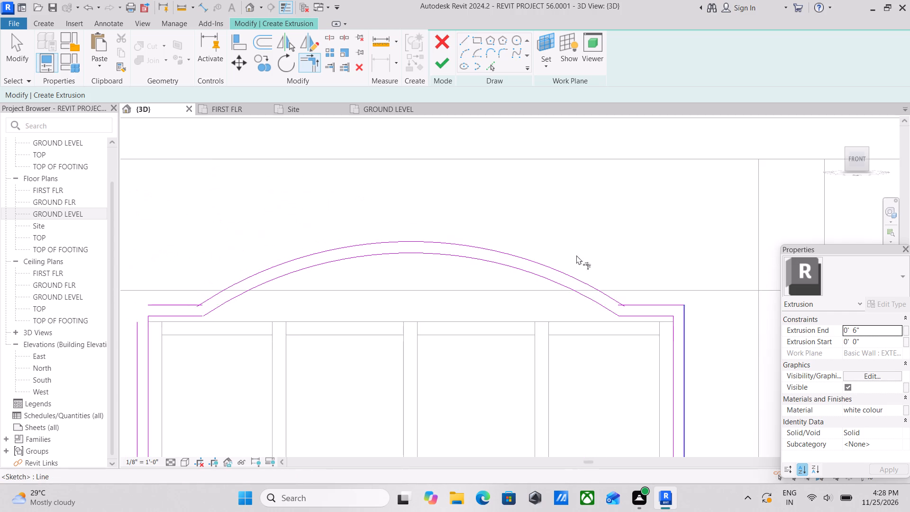
{"action": "middle_click_drag", "start_coordinate": [560, 214], "coordinate": [681, 210]}
{"action": "scroll", "coordinate": [367, 291], "scroll_direction": "up", "scroll_amount": 4}
{"action": "scroll", "coordinate": [239, 315], "scroll_direction": "up", "scroll_amount": 3}
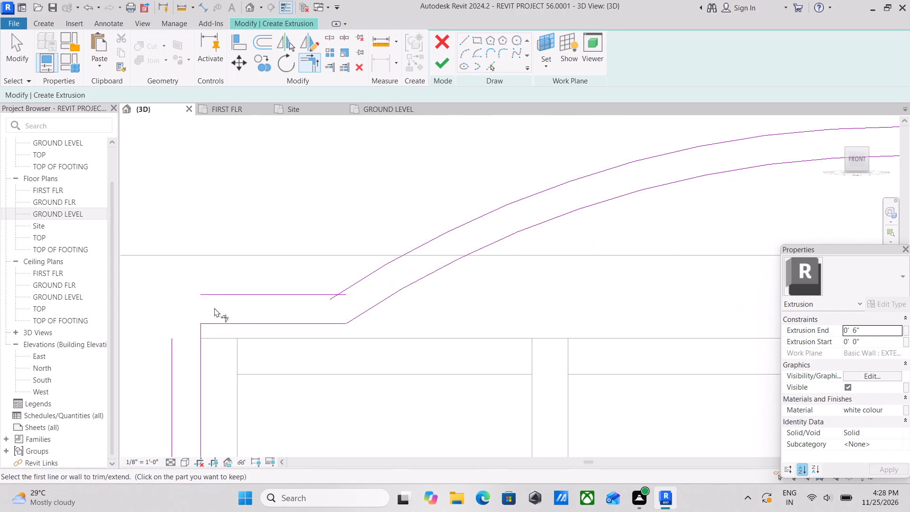
{"action": "left_click", "coordinate": [214, 294]}
{"action": "left_click", "coordinate": [170, 356]}
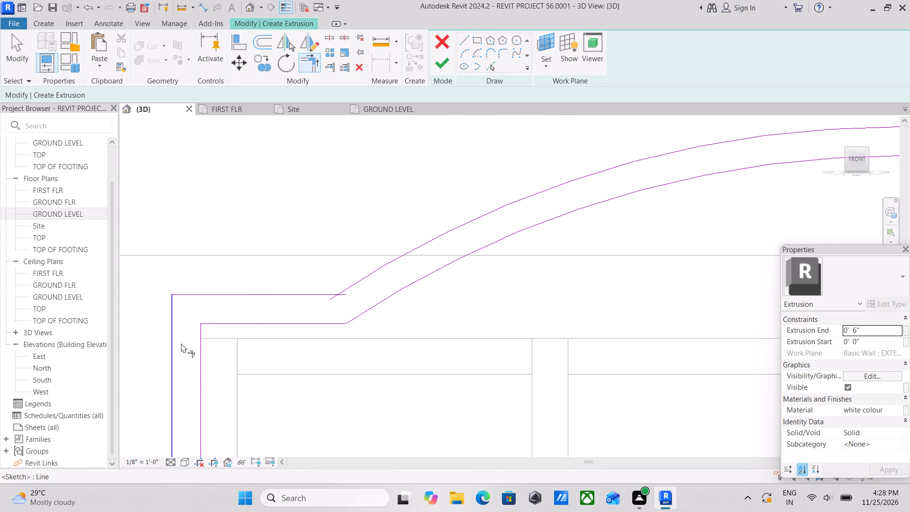
Trim/extend the outer arc and the outer short horizontal lines to meet at both ends of the arch.
{"action": "key", "text": "Escape"}
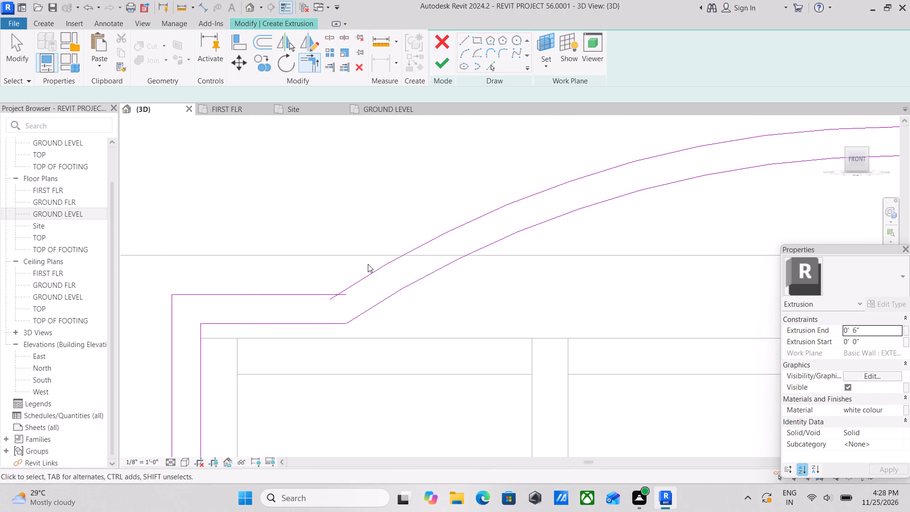
{"action": "type", "text": "tr"}
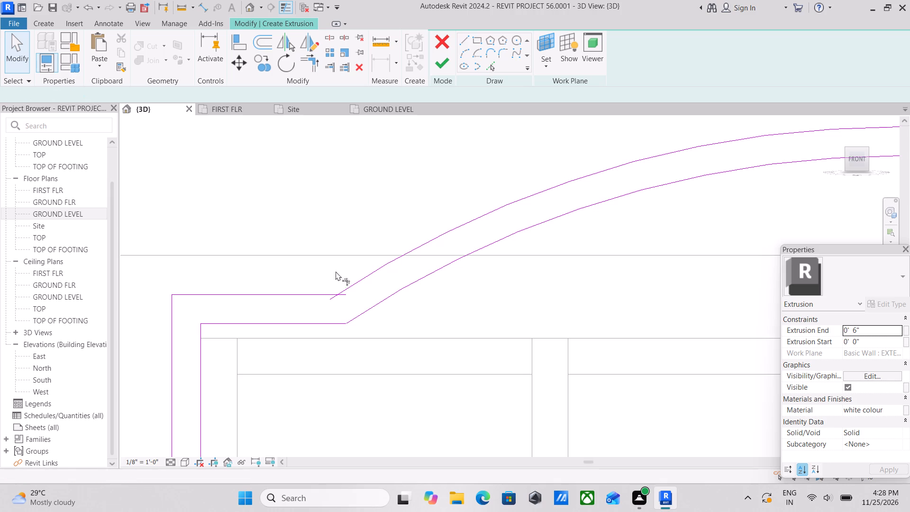
{"action": "left_click", "coordinate": [363, 278]}
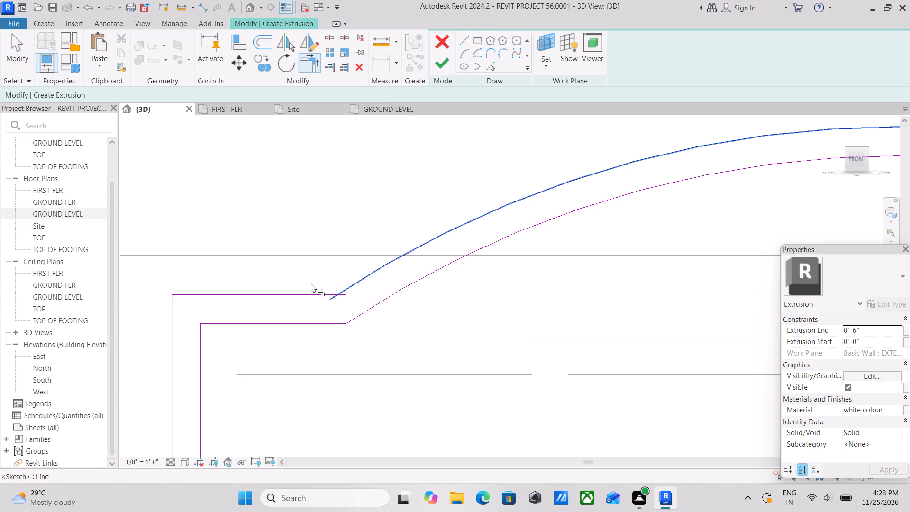
{"action": "left_click", "coordinate": [309, 292]}
{"action": "scroll", "coordinate": [384, 277], "scroll_direction": "down", "scroll_amount": 4}
{"action": "middle_click_drag", "start_coordinate": [542, 298], "coordinate": [246, 296]}
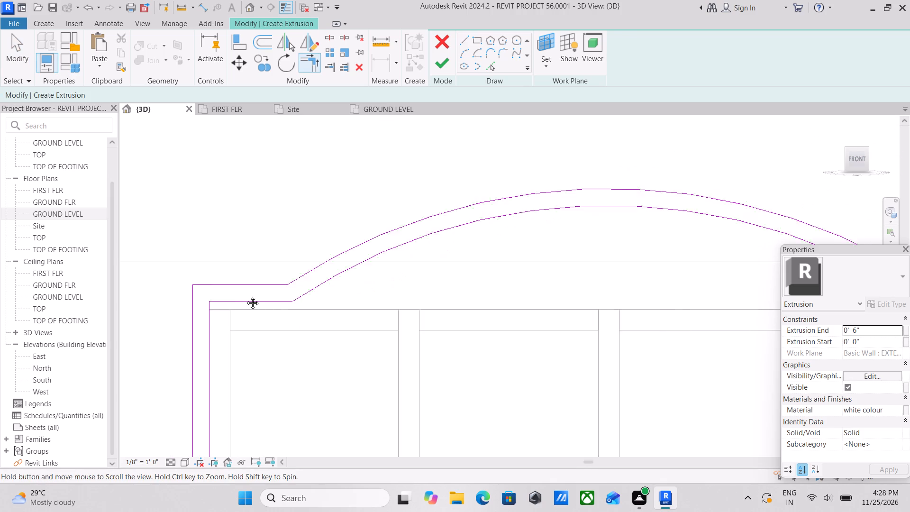
{"action": "middle_click_drag", "start_coordinate": [246, 296], "coordinate": [245, 296]}
{"action": "middle_click_drag", "start_coordinate": [537, 283], "coordinate": [359, 283]}
{"action": "scroll", "coordinate": [556, 274], "scroll_direction": "up", "scroll_amount": 6}
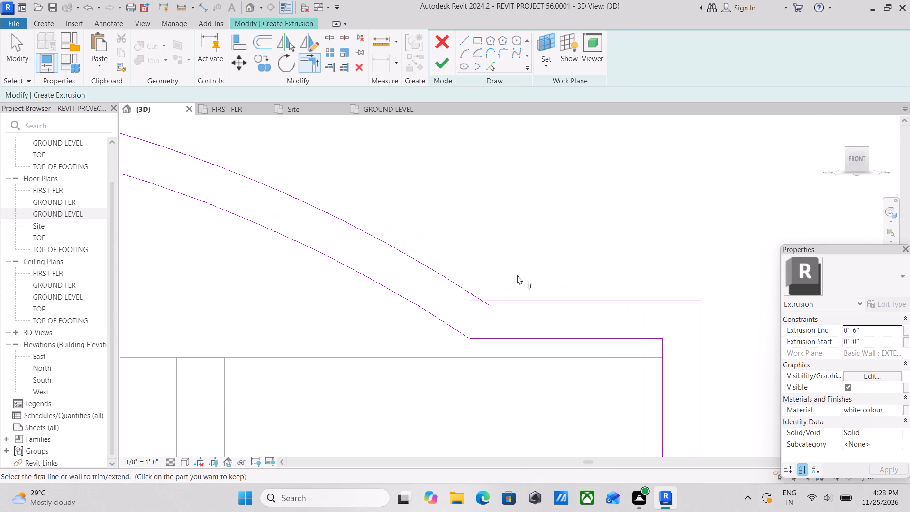
{"action": "left_click", "coordinate": [460, 285]}
{"action": "left_click", "coordinate": [518, 297]}
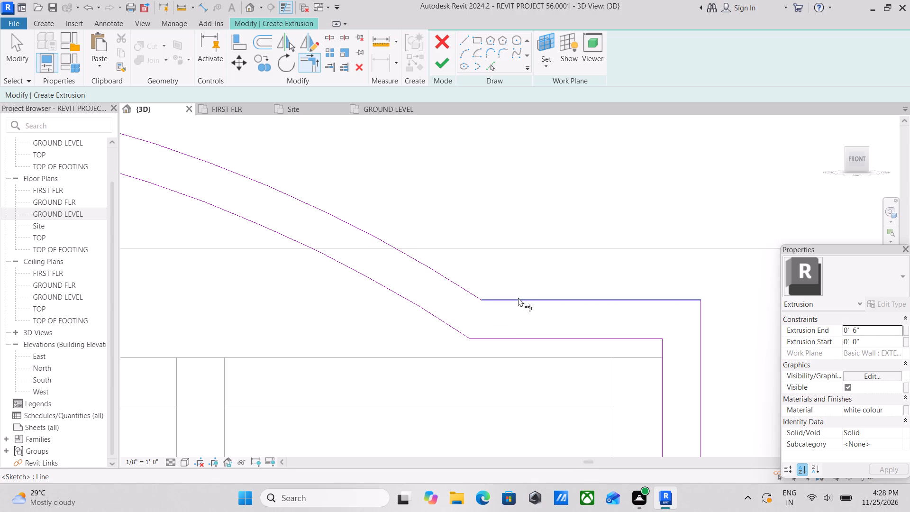
Examine the surround outline around the window, checking the corners and the joints at the arch ends.
{"action": "scroll", "coordinate": [518, 297], "scroll_direction": "down", "scroll_amount": 8}
{"action": "scroll", "coordinate": [601, 248], "scroll_direction": "down", "scroll_amount": 5}
{"action": "scroll", "coordinate": [590, 288], "scroll_direction": "down", "scroll_amount": 2}
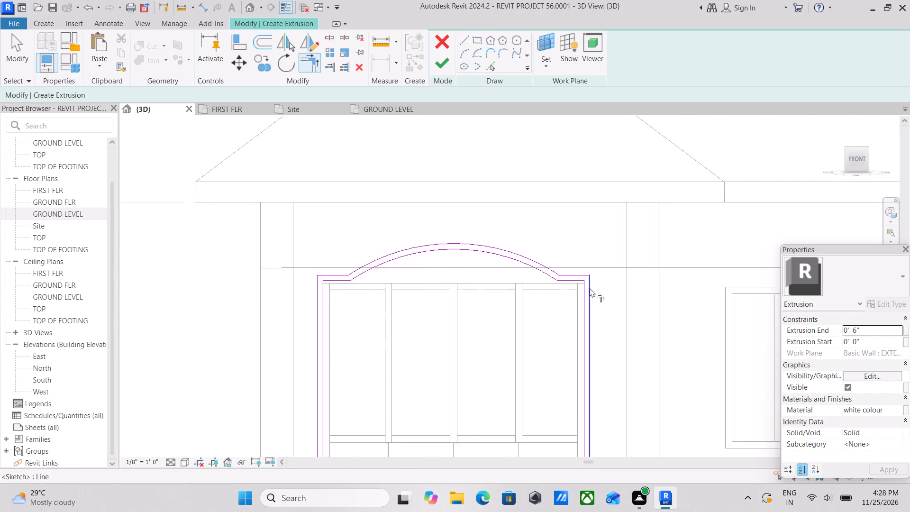
{"action": "scroll", "coordinate": [590, 288], "scroll_direction": "down", "scroll_amount": 1}
{"action": "middle_click_drag", "start_coordinate": [433, 302], "coordinate": [478, 255]}
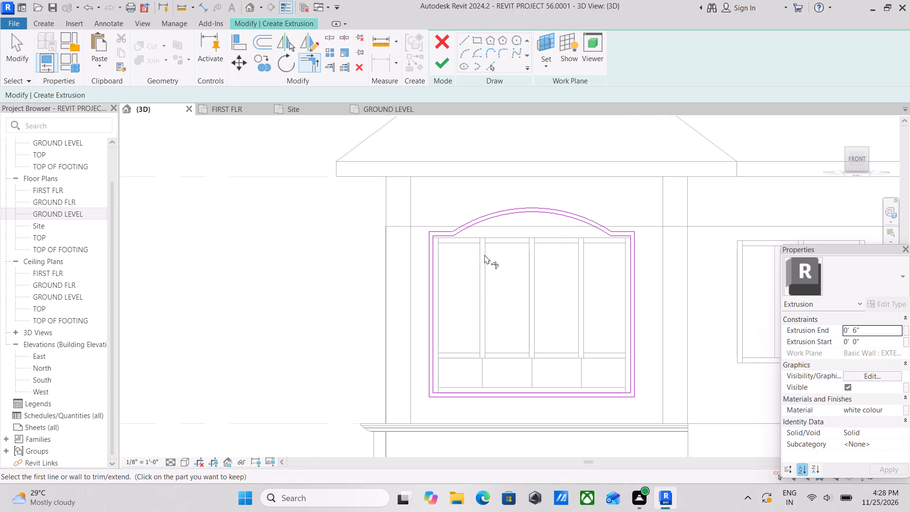
{"action": "scroll", "coordinate": [392, 193], "scroll_direction": "up", "scroll_amount": 2}
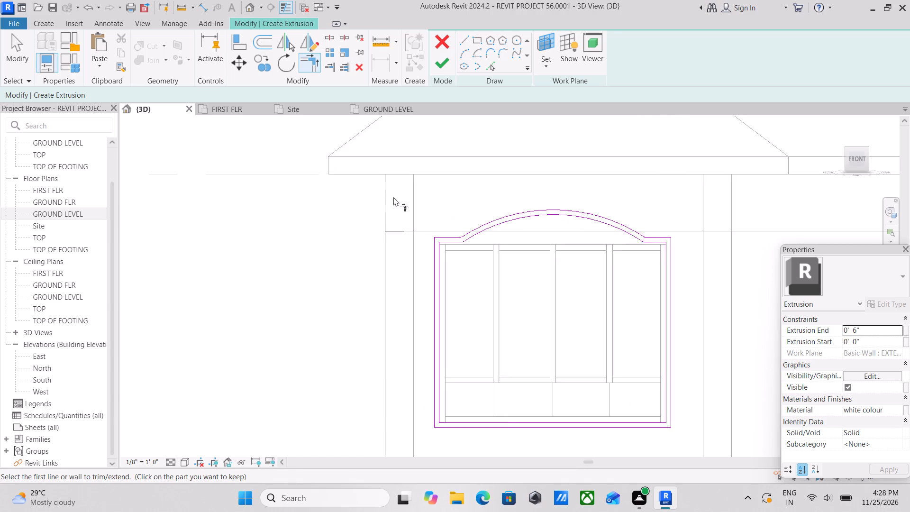
{"action": "scroll", "coordinate": [393, 197], "scroll_direction": "up", "scroll_amount": 3}
{"action": "scroll", "coordinate": [477, 247], "scroll_direction": "up", "scroll_amount": 1}
{"action": "middle_click_drag", "start_coordinate": [472, 245], "coordinate": [127, 234]}
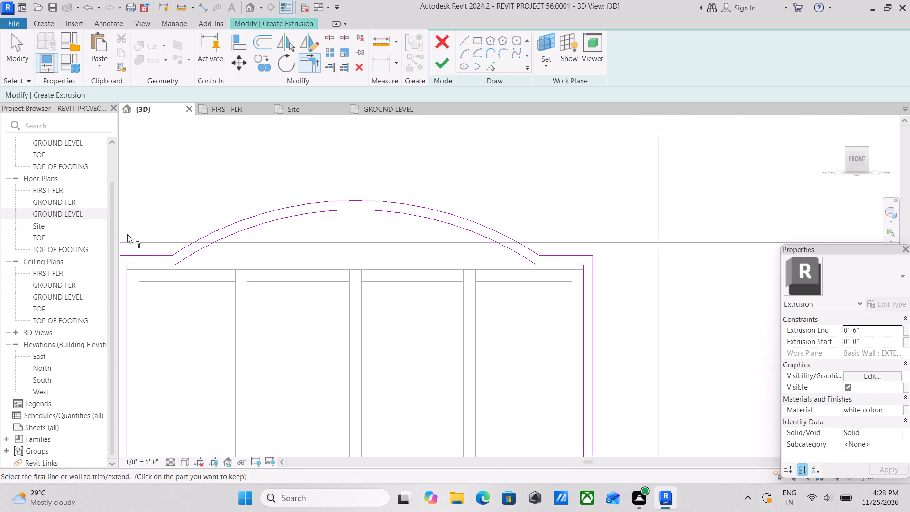
{"action": "scroll", "coordinate": [529, 268], "scroll_direction": "up", "scroll_amount": 15}
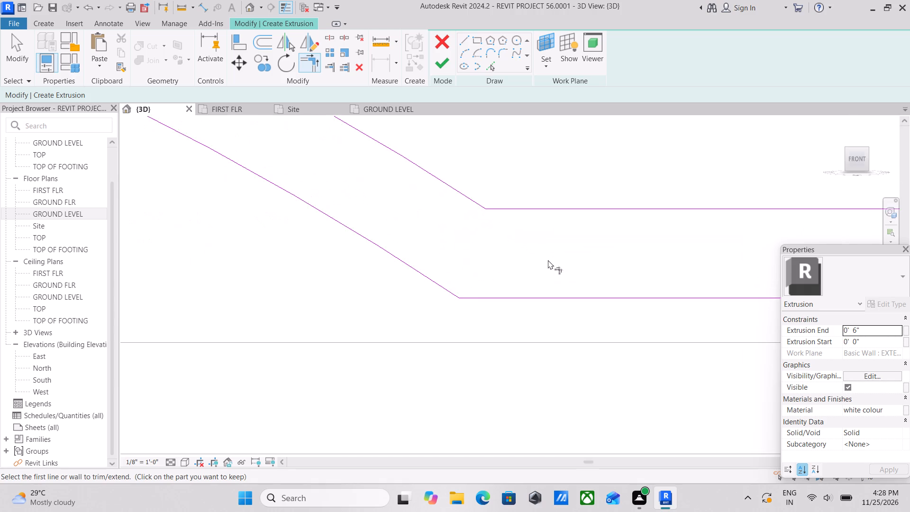
{"action": "scroll", "coordinate": [548, 260], "scroll_direction": "up", "scroll_amount": 7}
{"action": "scroll", "coordinate": [466, 319], "scroll_direction": "down", "scroll_amount": 6}
{"action": "scroll", "coordinate": [466, 319], "scroll_direction": "up", "scroll_amount": 1}
{"action": "scroll", "coordinate": [466, 319], "scroll_direction": "down", "scroll_amount": 16}
{"action": "key", "text": "Escape"}
Shorten the outer left vertical line from its upper end by 2", level with the inner short horizontal line.
{"action": "scroll", "coordinate": [466, 319], "scroll_direction": "down", "scroll_amount": 5}
{"action": "scroll", "coordinate": [279, 311], "scroll_direction": "down", "scroll_amount": 1}
{"action": "middle_click_drag", "start_coordinate": [279, 311], "coordinate": [334, 315]}
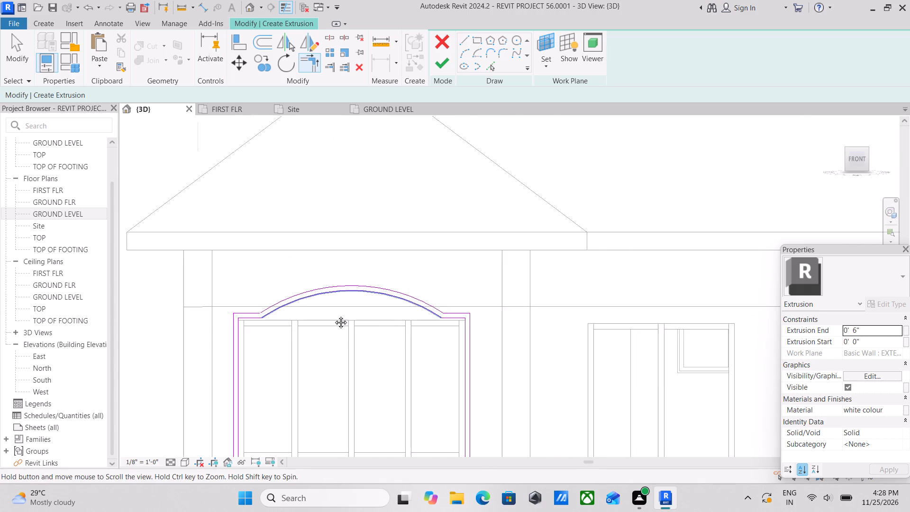
{"action": "middle_click_drag", "start_coordinate": [334, 315], "coordinate": [434, 317]}
{"action": "scroll", "coordinate": [388, 317], "scroll_direction": "up", "scroll_amount": 5}
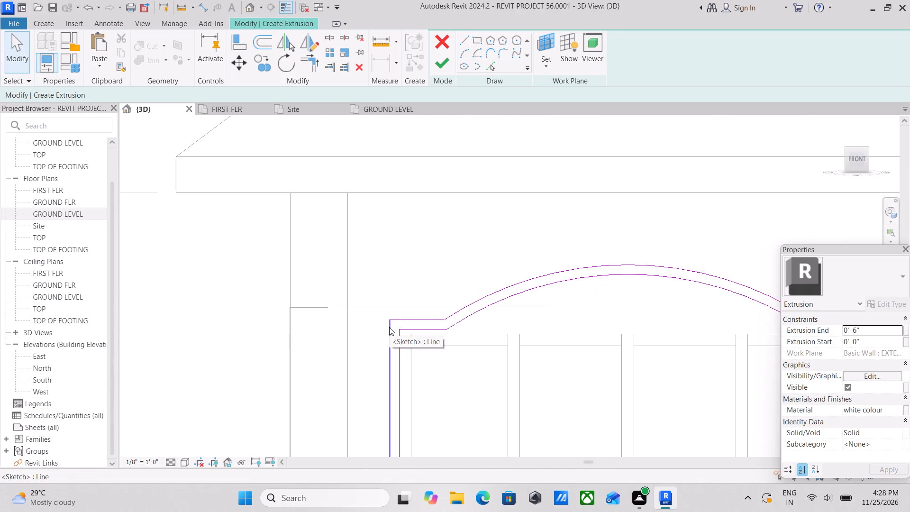
{"action": "left_click", "coordinate": [389, 327]}
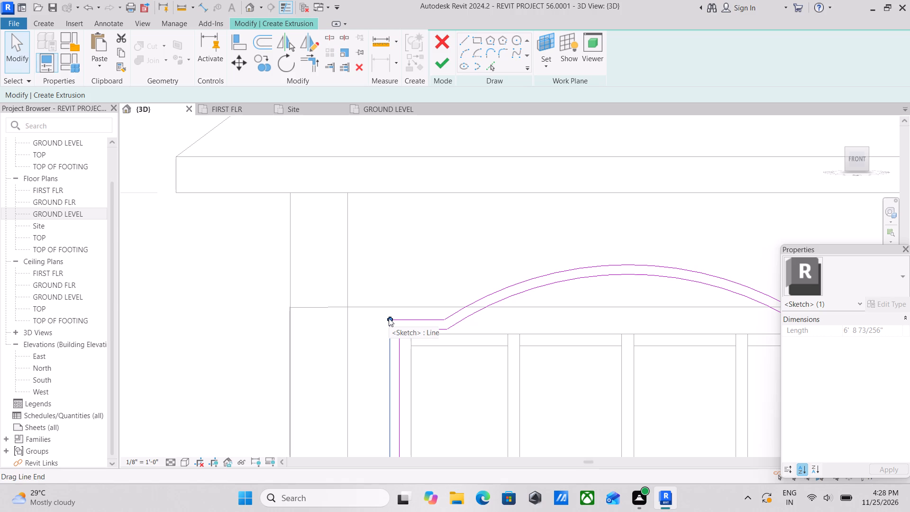
{"action": "left_click_drag", "start_coordinate": [389, 318], "coordinate": [389, 324]}
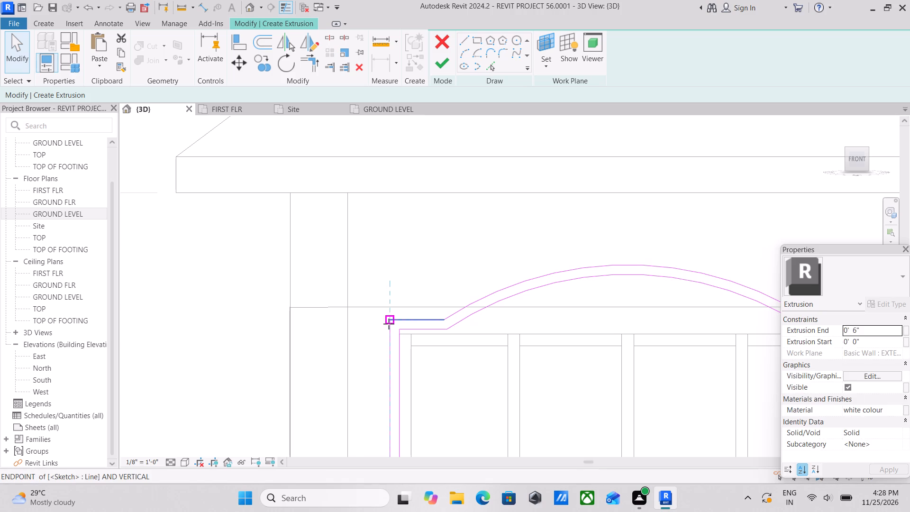
{"action": "left_click_drag", "start_coordinate": [389, 324], "coordinate": [389, 327]}
{"action": "key", "text": "Escape"}
Shorten the outer right vertical line from its upper end by 2", level with the inner short horizontal line.
{"action": "scroll", "coordinate": [406, 324], "scroll_direction": "up", "scroll_amount": 2}
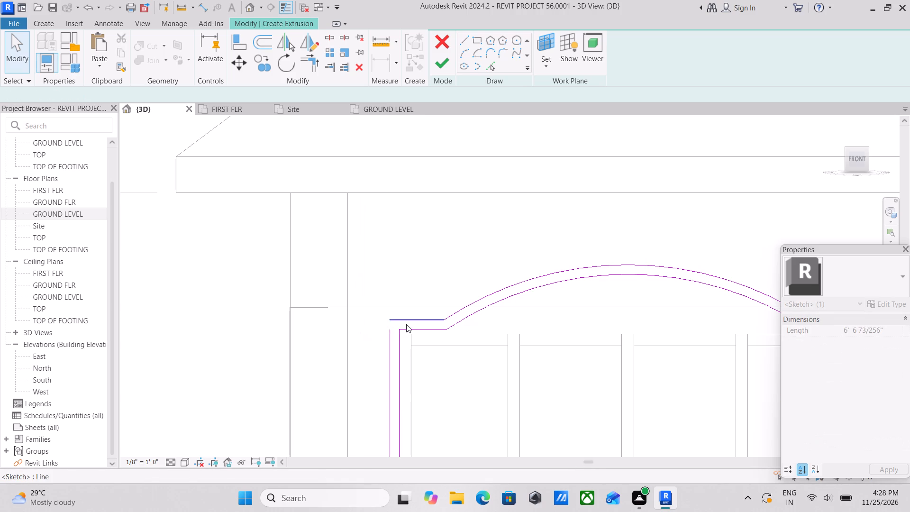
{"action": "scroll", "coordinate": [374, 320], "scroll_direction": "up", "scroll_amount": 3}
{"action": "middle_click", "coordinate": [316, 321]}
{"action": "scroll", "coordinate": [318, 319], "scroll_direction": "up", "scroll_amount": 1}
{"action": "scroll", "coordinate": [318, 319], "scroll_direction": "down", "scroll_amount": 4}
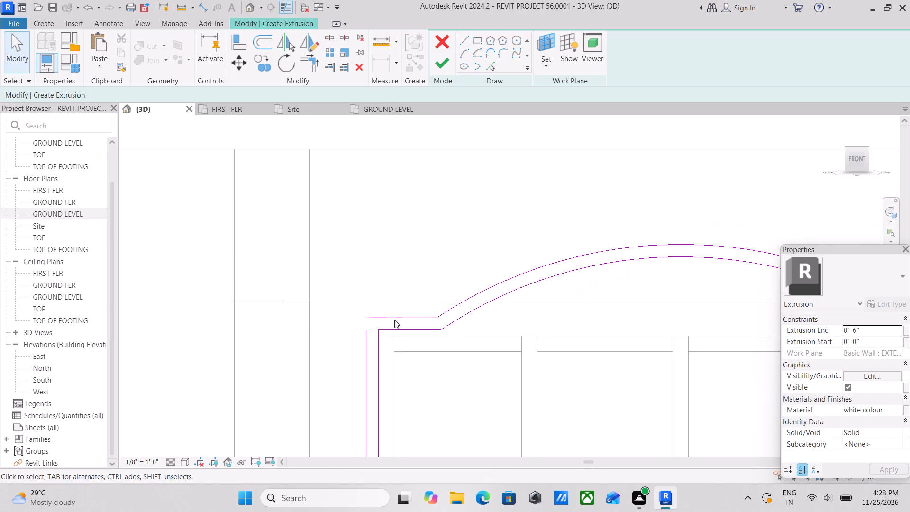
{"action": "scroll", "coordinate": [476, 309], "scroll_direction": "down", "scroll_amount": 1}
{"action": "middle_click_drag", "start_coordinate": [476, 309], "coordinate": [442, 296]}
{"action": "scroll", "coordinate": [442, 296], "scroll_direction": "down", "scroll_amount": 1}
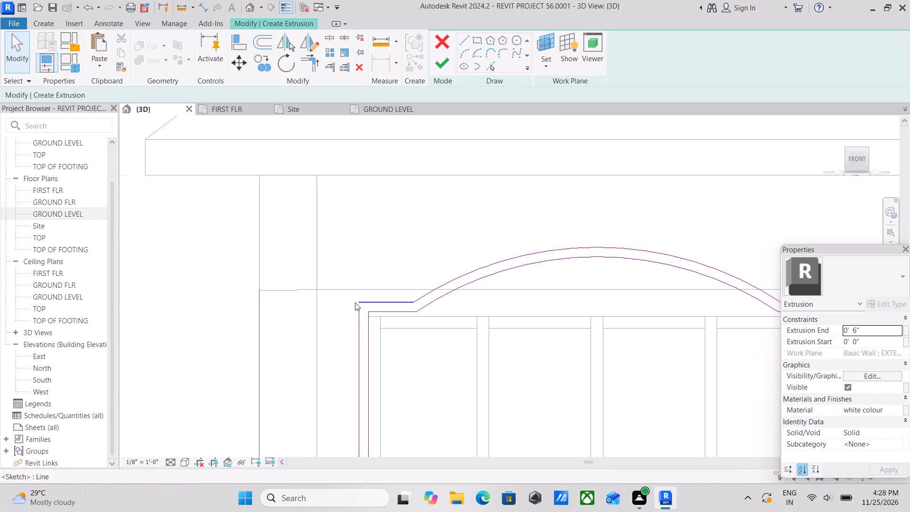
{"action": "scroll", "coordinate": [404, 304], "scroll_direction": "down", "scroll_amount": 3}
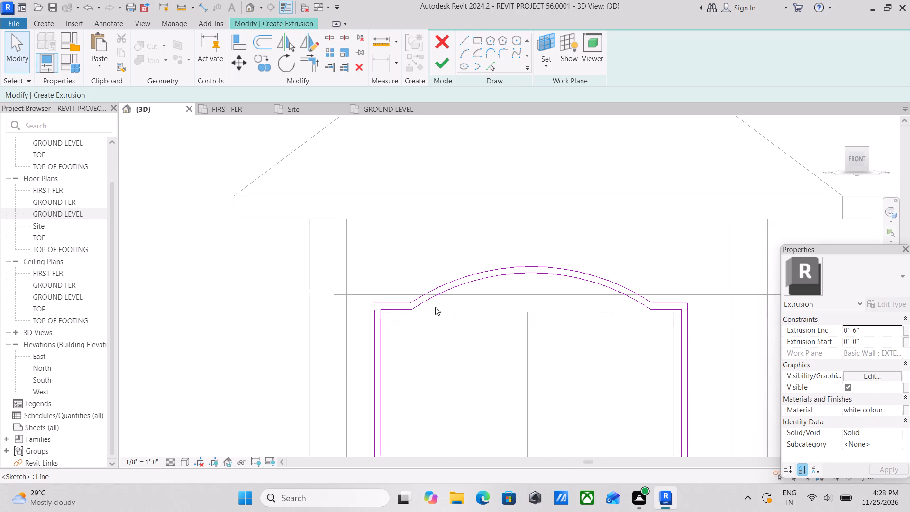
{"action": "middle_click_drag", "start_coordinate": [436, 307], "coordinate": [344, 282]}
{"action": "scroll", "coordinate": [602, 276], "scroll_direction": "up", "scroll_amount": 4}
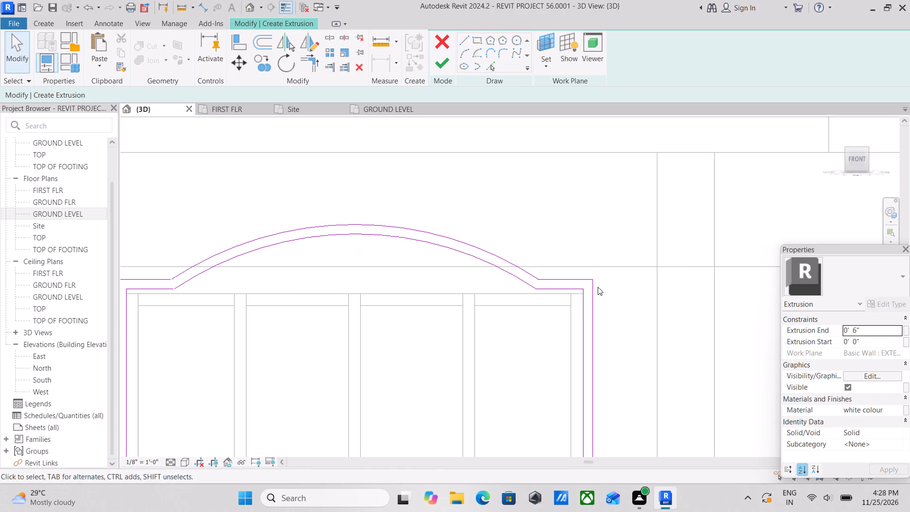
{"action": "scroll", "coordinate": [598, 287], "scroll_direction": "up", "scroll_amount": 2}
{"action": "left_click", "coordinate": [591, 291]}
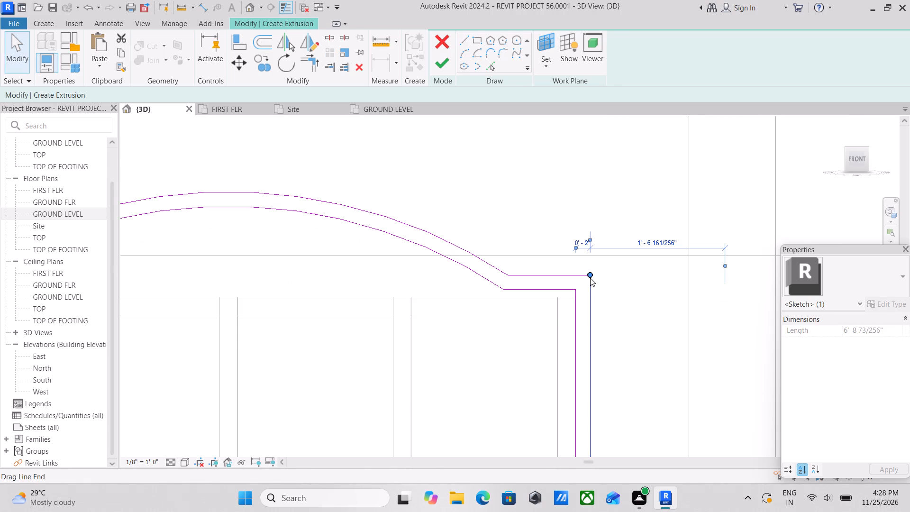
{"action": "left_click_drag", "start_coordinate": [590, 278], "coordinate": [591, 291]}
{"action": "key", "text": "Escape"}
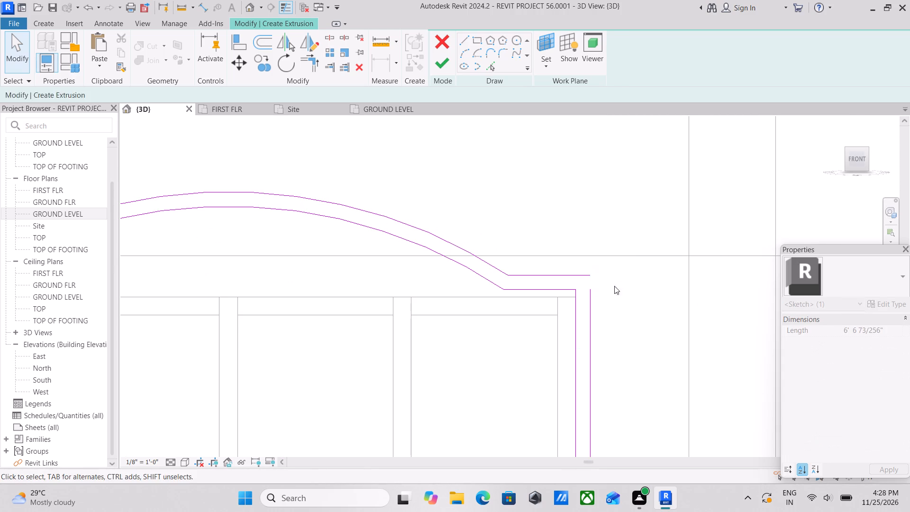
Extend the outer right short horizontal line outward to the near edge of the right corner column, about 2' 1" long.
{"action": "left_click", "coordinate": [587, 276]}
{"action": "left_click_drag", "start_coordinate": [591, 276], "coordinate": [593, 276]}
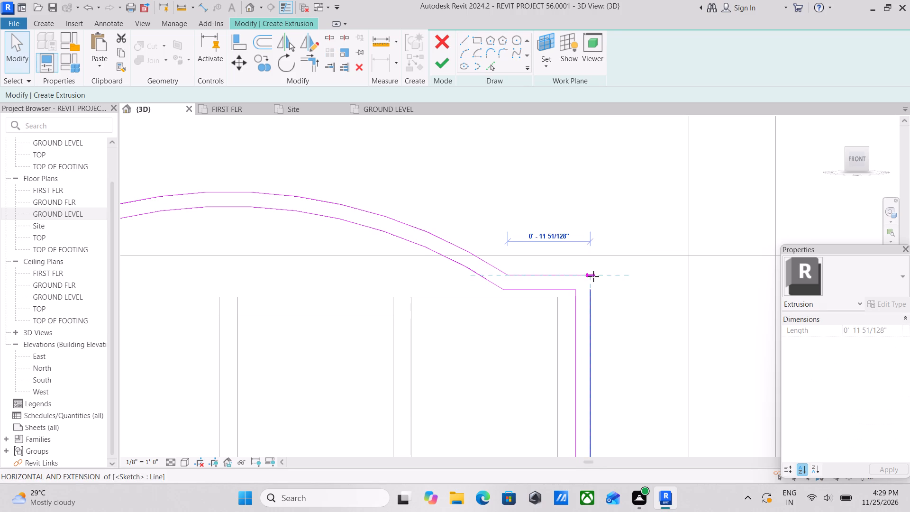
{"action": "left_click_drag", "start_coordinate": [593, 276], "coordinate": [656, 281]}
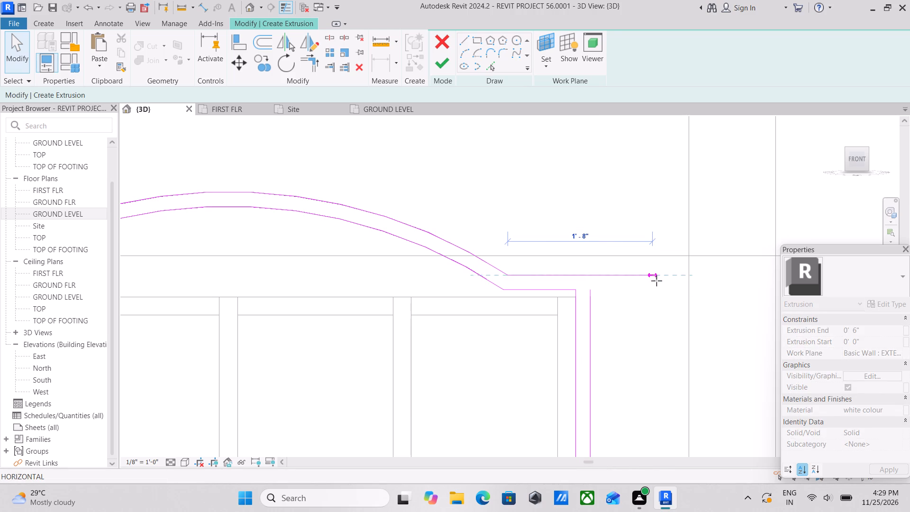
{"action": "left_click_drag", "start_coordinate": [656, 281], "coordinate": [686, 271]}
{"action": "key", "text": "Escape"}
Extend the outer left short horizontal line outward to the near edge of the left corner column.
{"action": "scroll", "coordinate": [340, 299], "scroll_direction": "down", "scroll_amount": 2}
{"action": "middle_click_drag", "start_coordinate": [340, 299], "coordinate": [646, 311]}
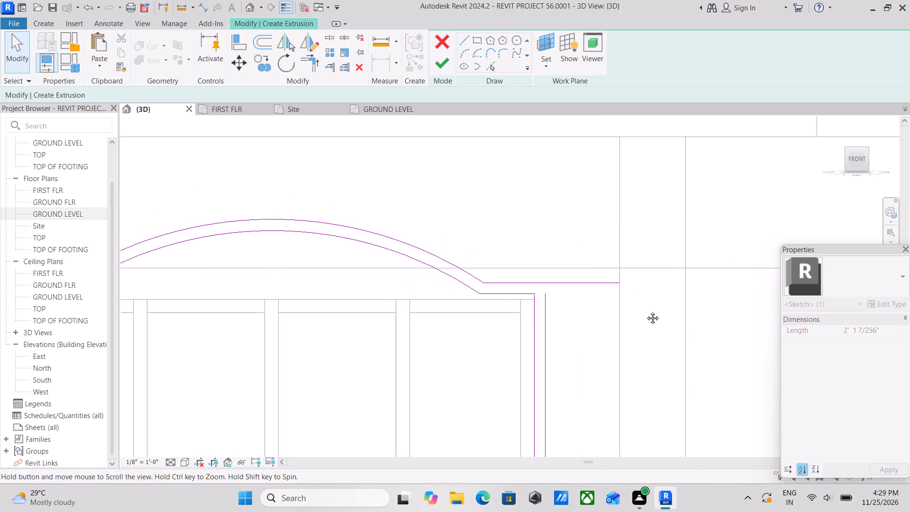
{"action": "middle_click_drag", "start_coordinate": [646, 311], "coordinate": [703, 299]}
{"action": "scroll", "coordinate": [356, 280], "scroll_direction": "up", "scroll_amount": 2}
{"action": "left_click", "coordinate": [356, 280]}
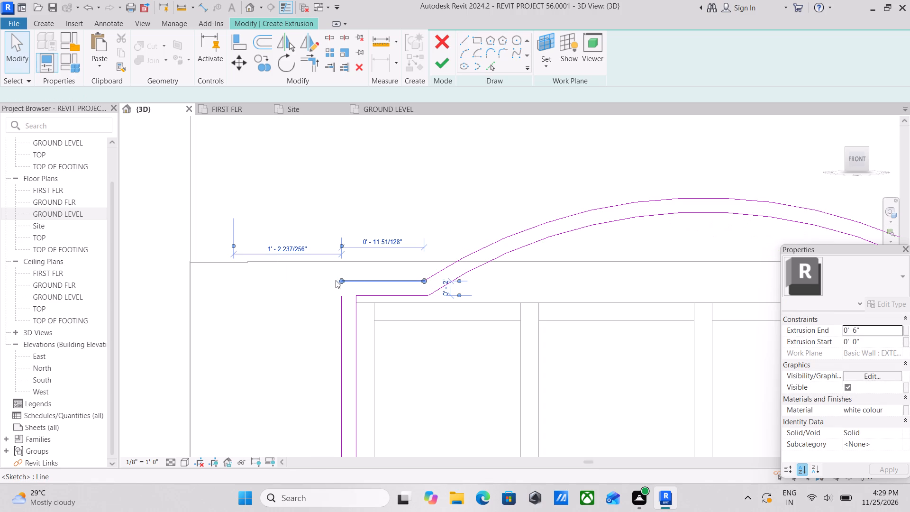
{"action": "left_click_drag", "start_coordinate": [342, 280], "coordinate": [278, 280]}
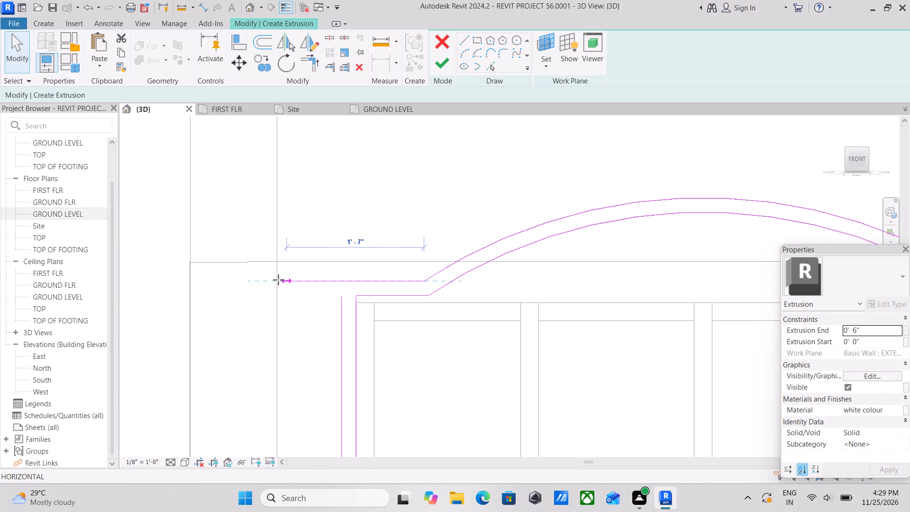
{"action": "left_click_drag", "start_coordinate": [278, 280], "coordinate": [277, 280]}
{"action": "key", "text": "Escape"}
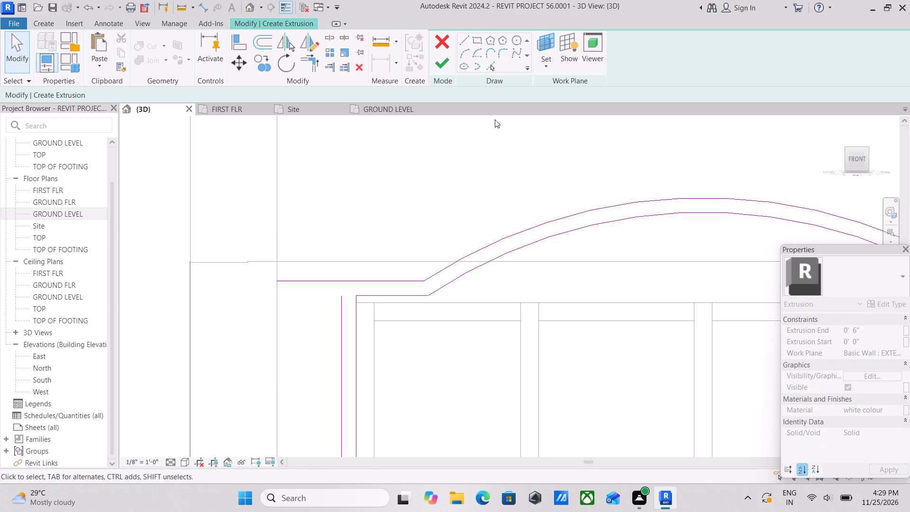
Copy the extended left horizontal line downward using Pick Lines with a 2" offset.
{"action": "left_click", "coordinate": [490, 65]}
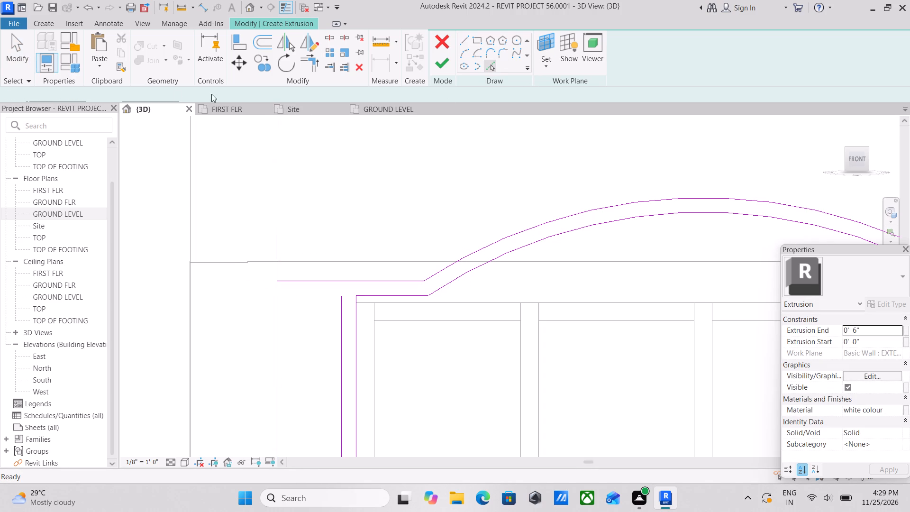
{"action": "left_click_drag", "start_coordinate": [158, 96], "coordinate": [96, 103]}
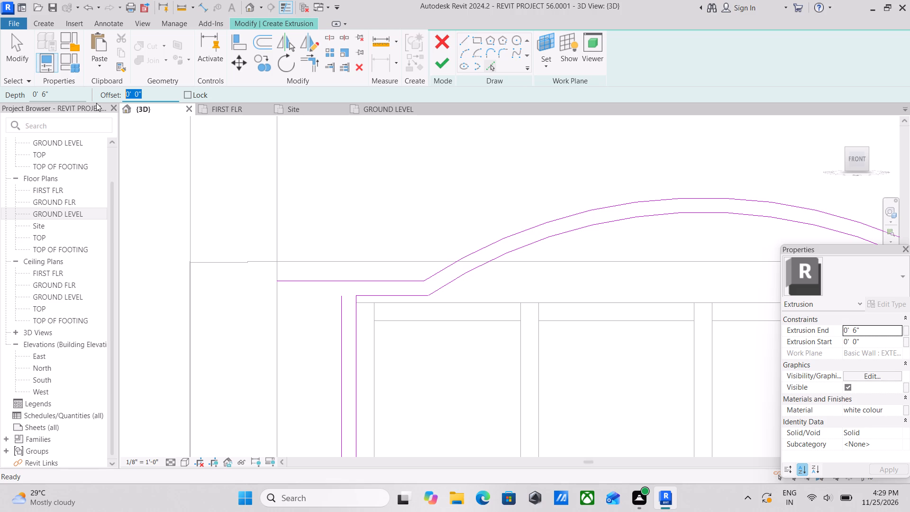
{"action": "key", "text": "2"}
{"action": "key", "text": "shift+quotedbl"}
{"action": "key", "text": "Return"}
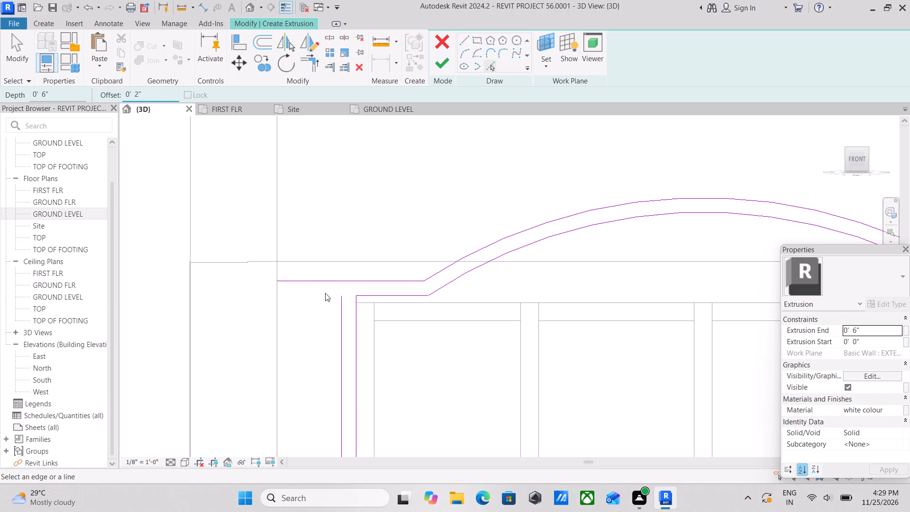
{"action": "left_click", "coordinate": [335, 282]}
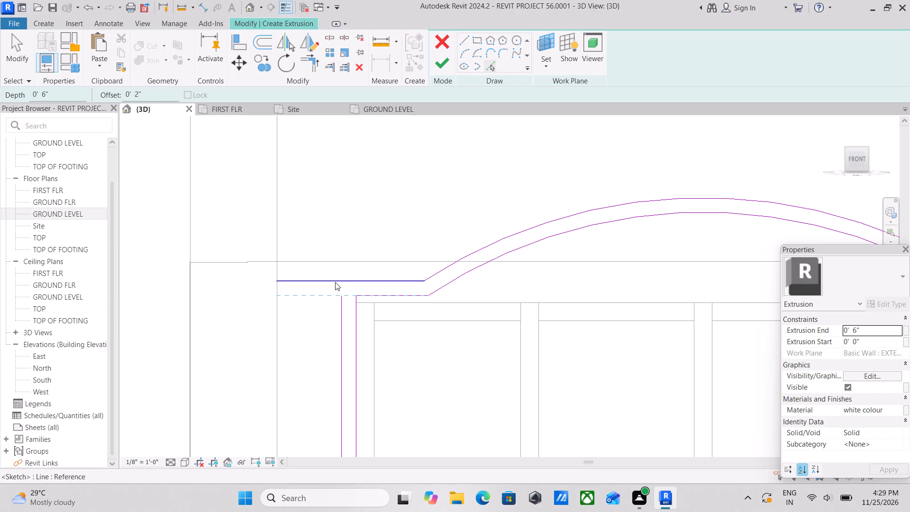
{"action": "key", "text": "Escape"}
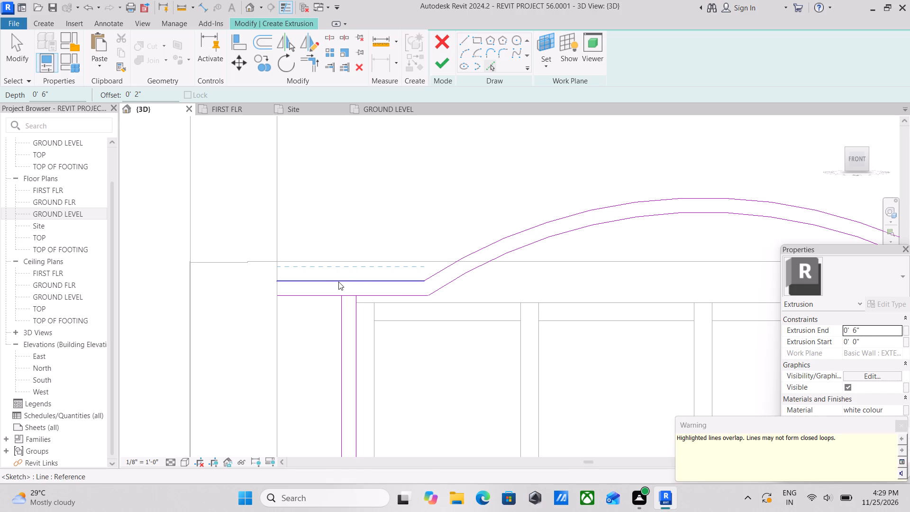
{"action": "key", "text": "Escape"}
{"action": "key", "text": "Escape"}
{"action": "scroll", "coordinate": [383, 294], "scroll_direction": "up", "scroll_amount": 3}
{"action": "key", "text": "Escape"}
{"action": "key", "text": "Escape"}
{"action": "key", "text": "Escape"}
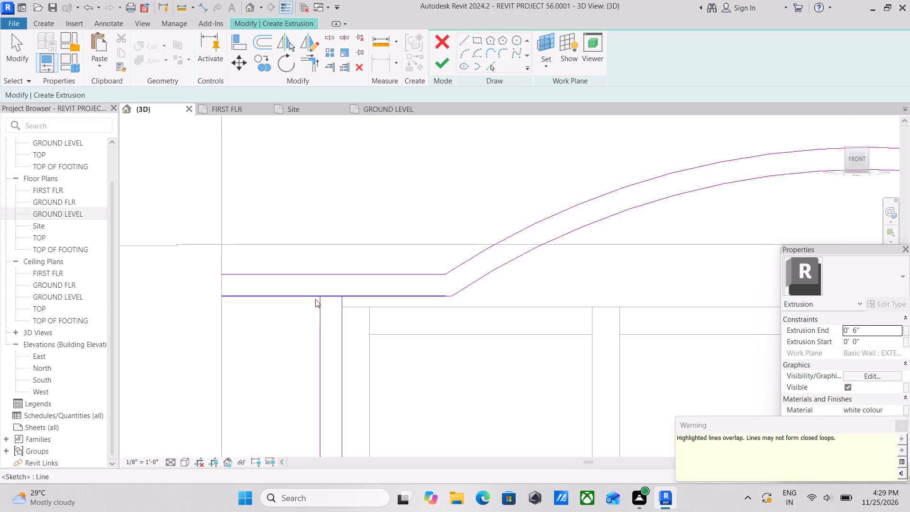
Shorten the copied lower left horizontal line from its inner end so it stops at the outer left vertical line.
{"action": "key", "text": "Escape"}
{"action": "scroll", "coordinate": [336, 302], "scroll_direction": "up", "scroll_amount": 2}
{"action": "key", "text": "Escape"}
{"action": "left_click", "coordinate": [322, 294]}
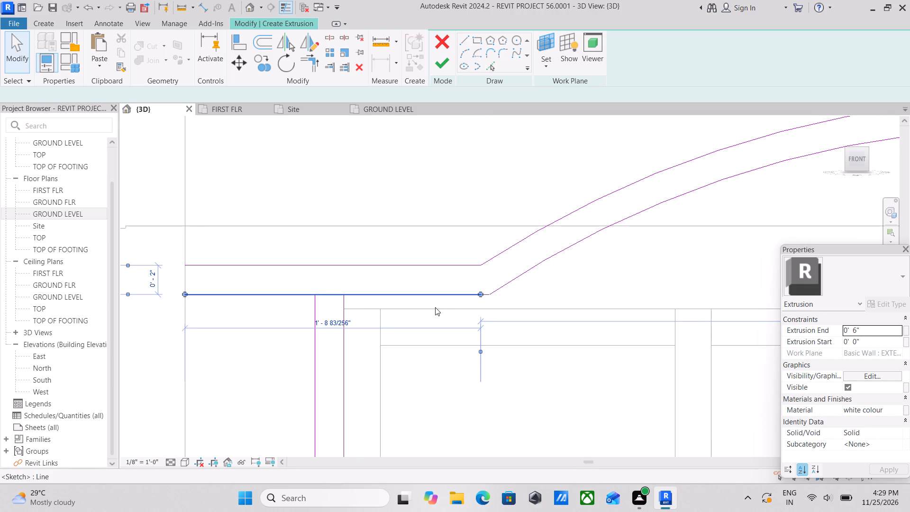
{"action": "left_click_drag", "start_coordinate": [479, 292], "coordinate": [345, 293]}
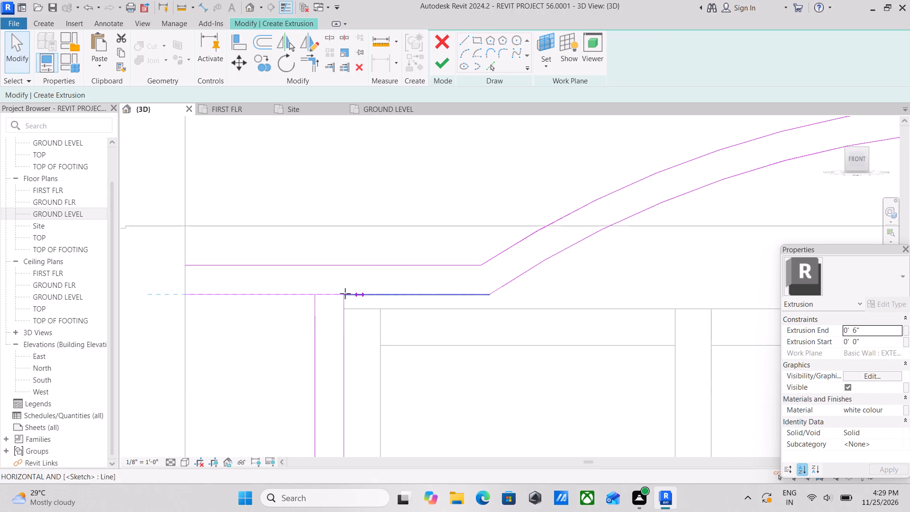
{"action": "left_click_drag", "start_coordinate": [345, 293], "coordinate": [317, 296]}
{"action": "key", "text": "Escape"}
{"action": "scroll", "coordinate": [348, 309], "scroll_direction": "down", "scroll_amount": 1}
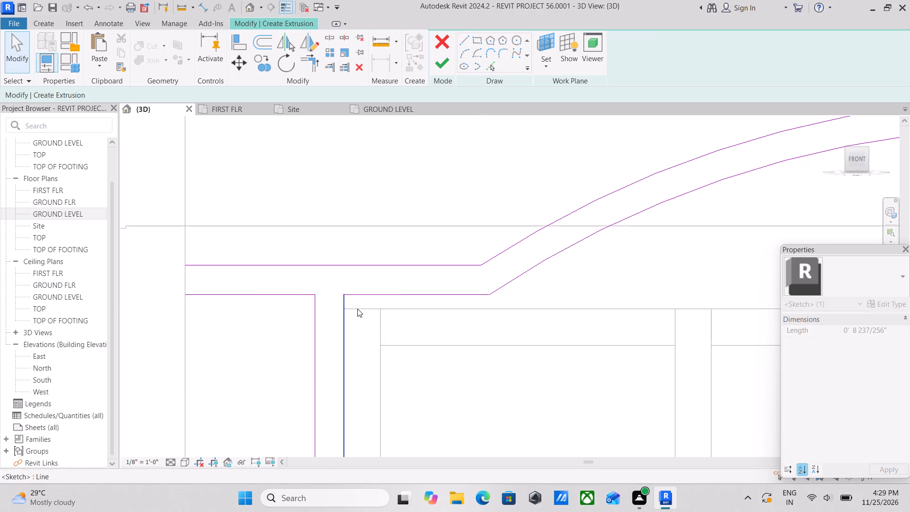
{"action": "scroll", "coordinate": [357, 309], "scroll_direction": "down", "scroll_amount": 2}
{"action": "key", "text": "Escape"}
Draw a horizontal line from the outer right vertical line's upper end to the right column's near edge, about 1' 1 5/8" long.
{"action": "scroll", "coordinate": [424, 308], "scroll_direction": "down", "scroll_amount": 4}
{"action": "scroll", "coordinate": [519, 337], "scroll_direction": "down", "scroll_amount": 3}
{"action": "middle_click_drag", "start_coordinate": [516, 335], "coordinate": [310, 291]}
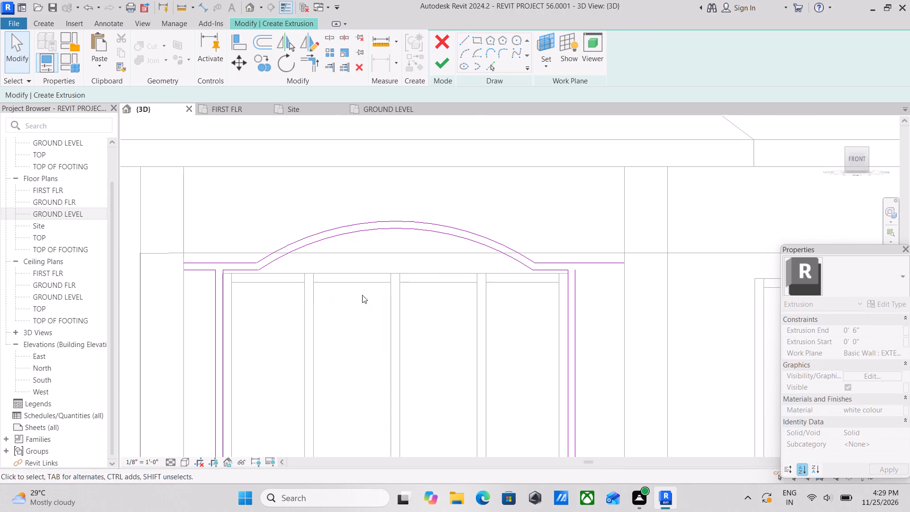
{"action": "scroll", "coordinate": [578, 286], "scroll_direction": "up", "scroll_amount": 4}
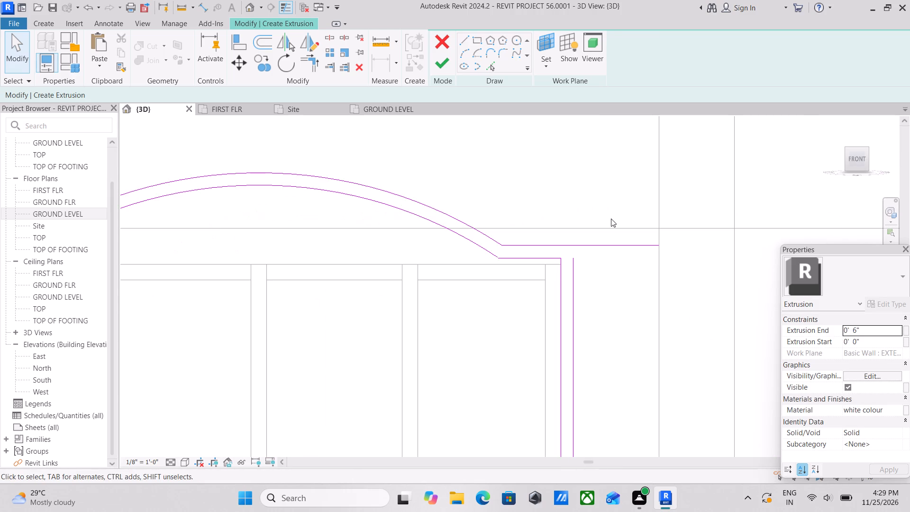
{"action": "left_click", "coordinate": [460, 38]}
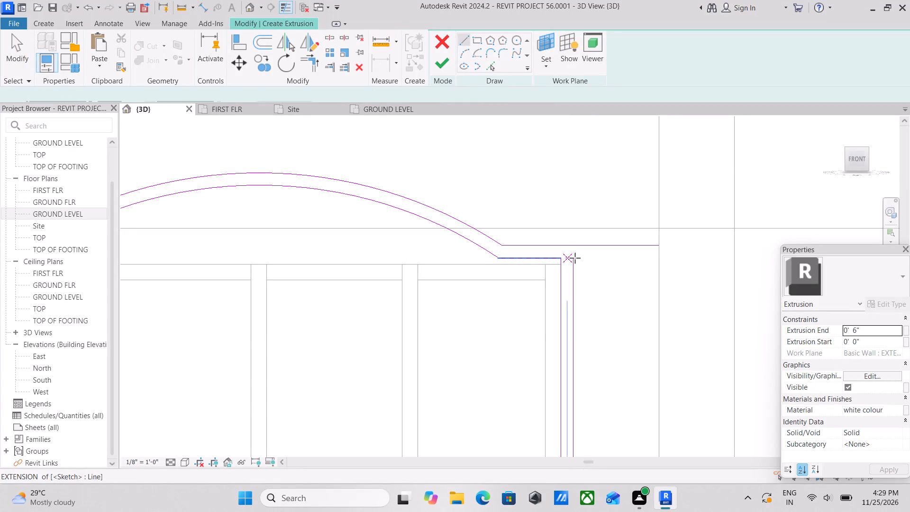
{"action": "left_click", "coordinate": [575, 258]}
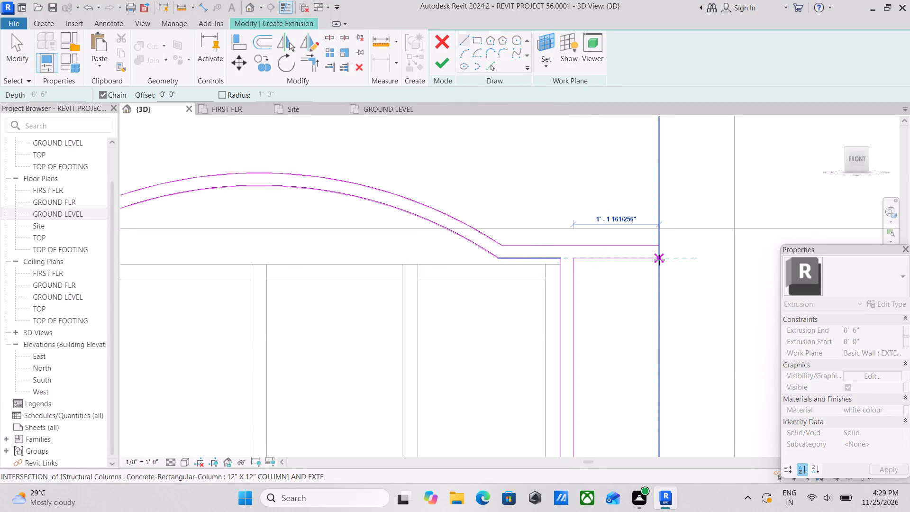
{"action": "left_click", "coordinate": [659, 260]}
{"action": "key", "text": "Escape"}
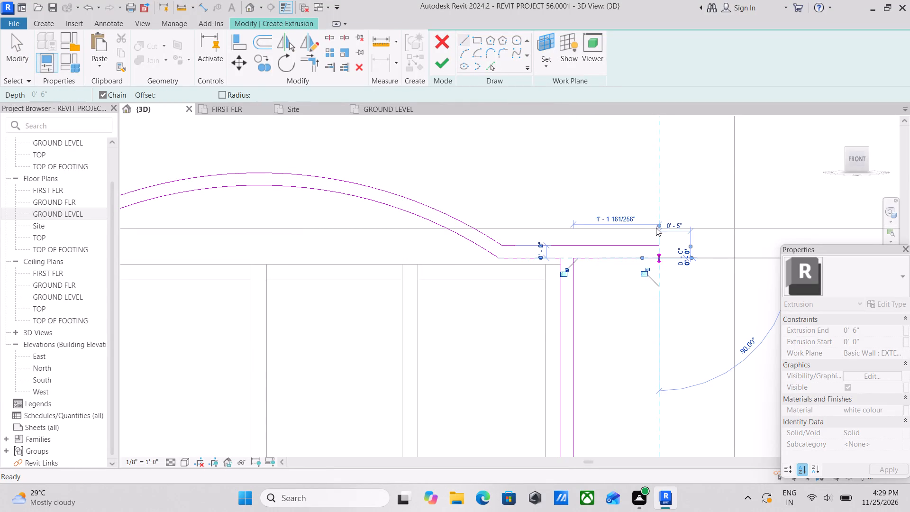
Close the column-side ends of the right and left top bands with 2" vertical lines.
{"action": "left_click", "coordinate": [460, 36]}
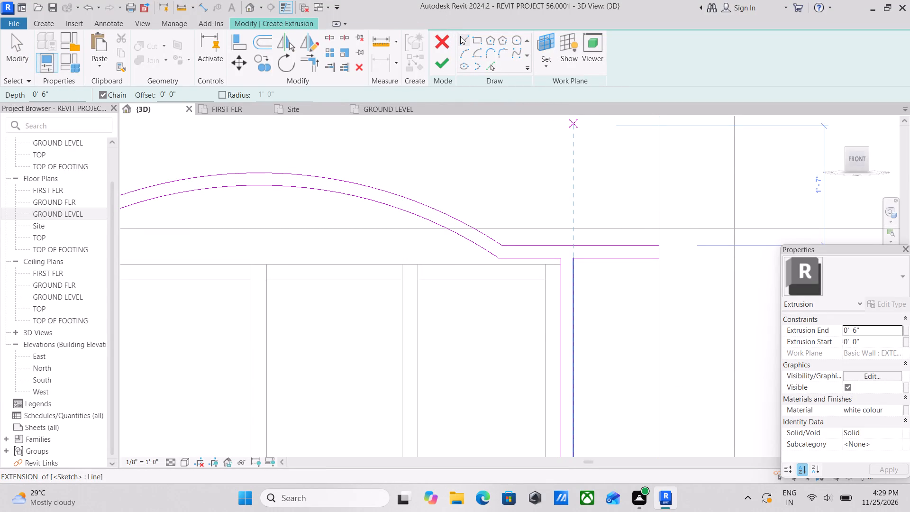
{"action": "left_click", "coordinate": [661, 245]}
{"action": "left_click", "coordinate": [660, 261]}
{"action": "key", "text": "Escape"}
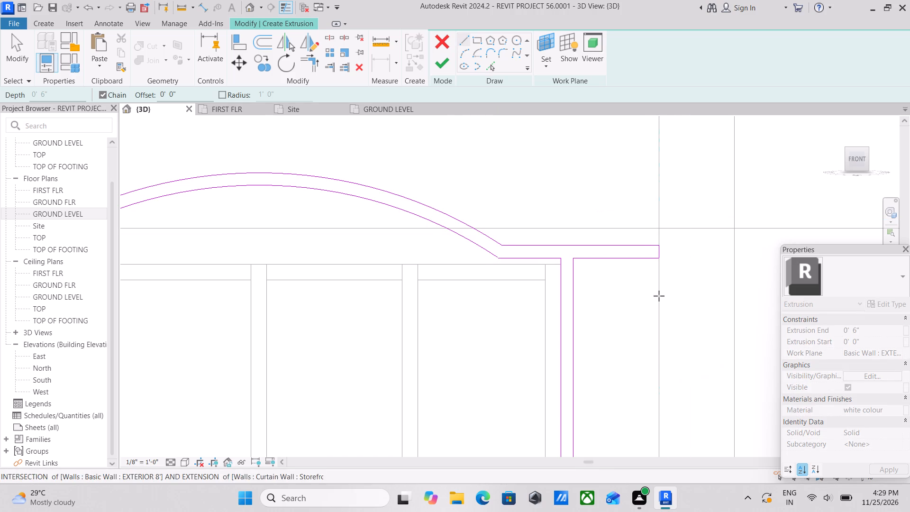
{"action": "scroll", "coordinate": [605, 289], "scroll_direction": "down", "scroll_amount": 3}
{"action": "middle_click_drag", "start_coordinate": [605, 289], "coordinate": [765, 282]}
{"action": "scroll", "coordinate": [365, 251], "scroll_direction": "up", "scroll_amount": 4}
{"action": "scroll", "coordinate": [292, 256], "scroll_direction": "up", "scroll_amount": 2}
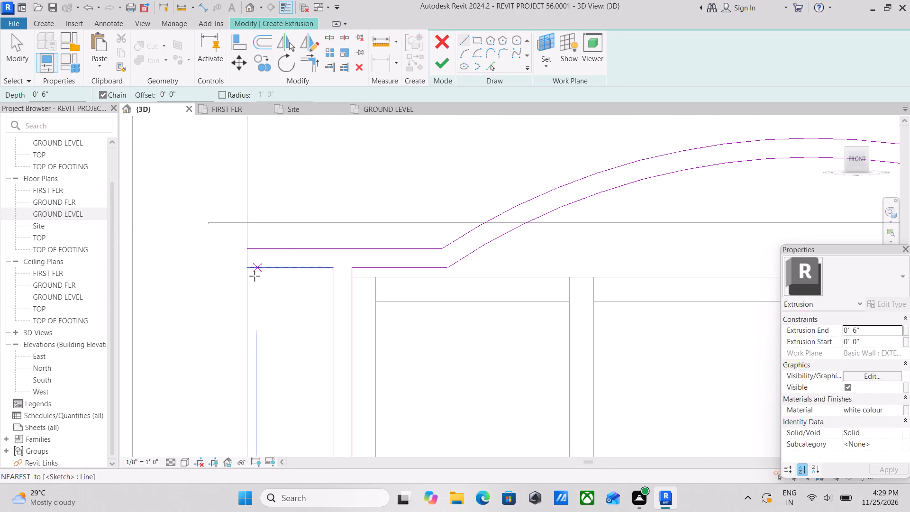
{"action": "left_click", "coordinate": [247, 246]}
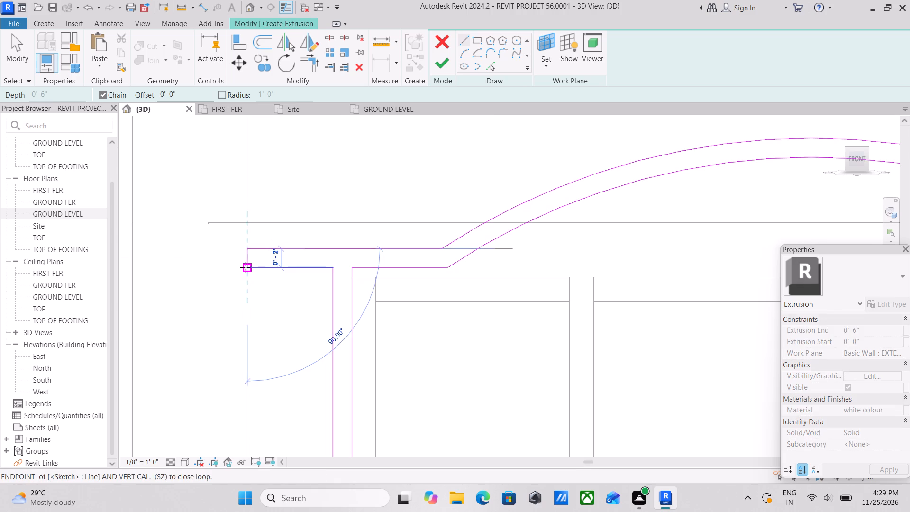
{"action": "left_click", "coordinate": [246, 267]}
{"action": "key", "text": "Escape"}
Examine the profile sketch along the arch and both top bands for gaps or overlapping lines.
{"action": "scroll", "coordinate": [514, 293], "scroll_direction": "down", "scroll_amount": 2}
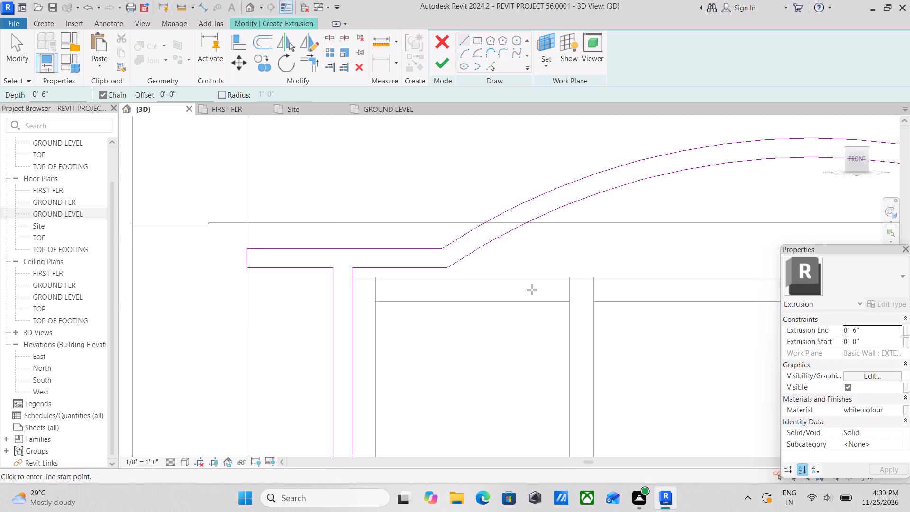
{"action": "scroll", "coordinate": [532, 290], "scroll_direction": "down", "scroll_amount": 1}
{"action": "scroll", "coordinate": [623, 238], "scroll_direction": "down", "scroll_amount": 1}
{"action": "middle_click_drag", "start_coordinate": [623, 238], "coordinate": [389, 209]}
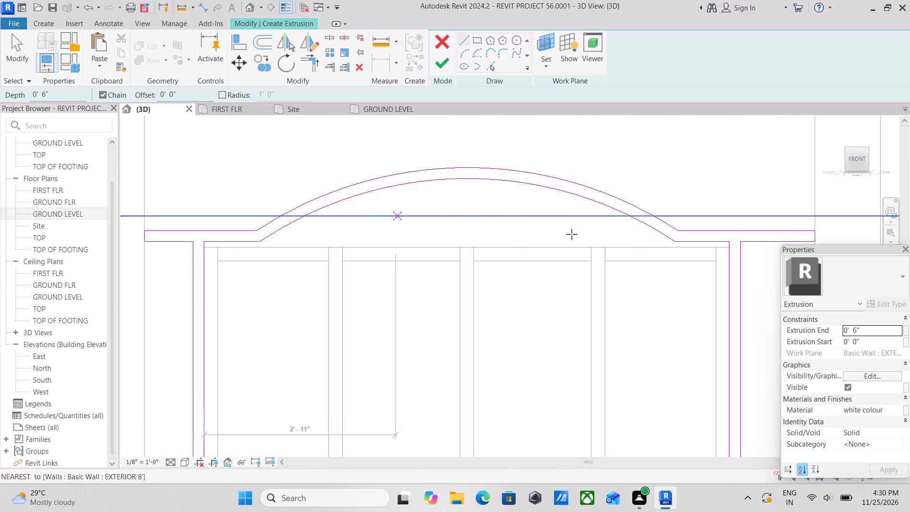
{"action": "scroll", "coordinate": [807, 259], "scroll_direction": "up", "scroll_amount": 2}
{"action": "scroll", "coordinate": [647, 251], "scroll_direction": "down", "scroll_amount": 3}
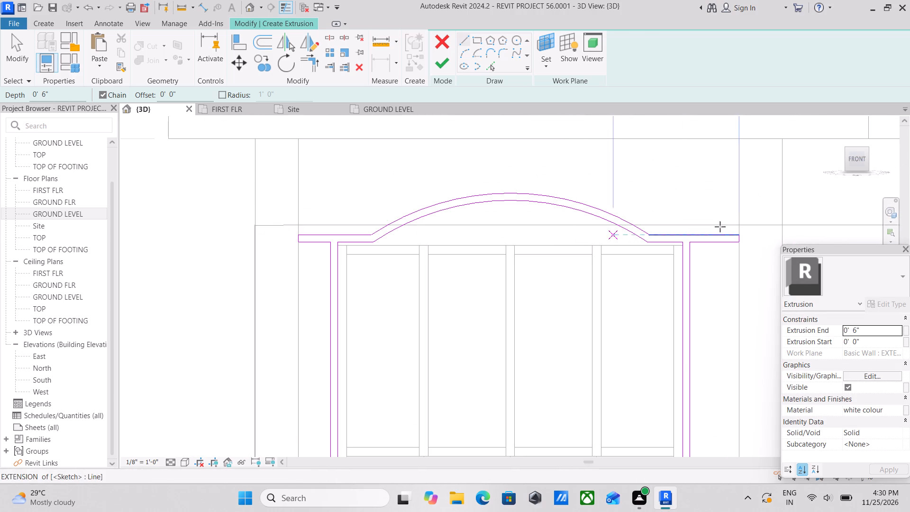
{"action": "scroll", "coordinate": [729, 234], "scroll_direction": "up", "scroll_amount": 5}
{"action": "key", "text": "Escape"}
{"action": "key", "text": "Escape"}
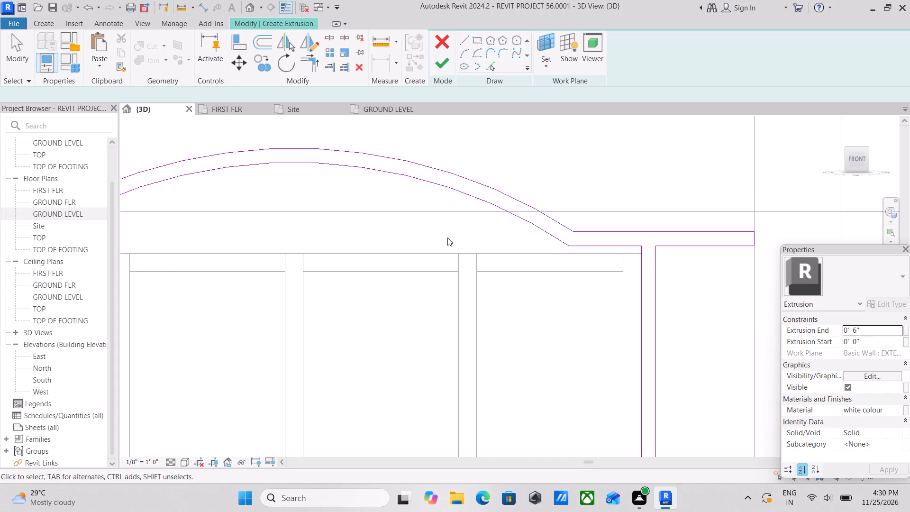
{"action": "scroll", "coordinate": [412, 223], "scroll_direction": "down", "scroll_amount": 2}
{"action": "middle_click_drag", "start_coordinate": [411, 223], "coordinate": [627, 222]}
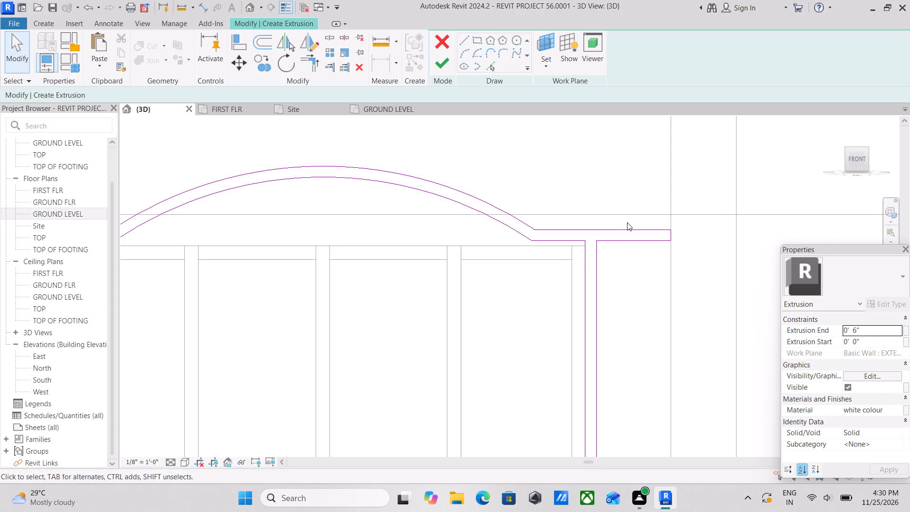
{"action": "middle_click_drag", "start_coordinate": [627, 222], "coordinate": [627, 221]}
{"action": "scroll", "coordinate": [331, 229], "scroll_direction": "down", "scroll_amount": 4}
{"action": "middle_click_drag", "start_coordinate": [331, 229], "coordinate": [451, 235]}
{"action": "scroll", "coordinate": [284, 215], "scroll_direction": "up", "scroll_amount": 4}
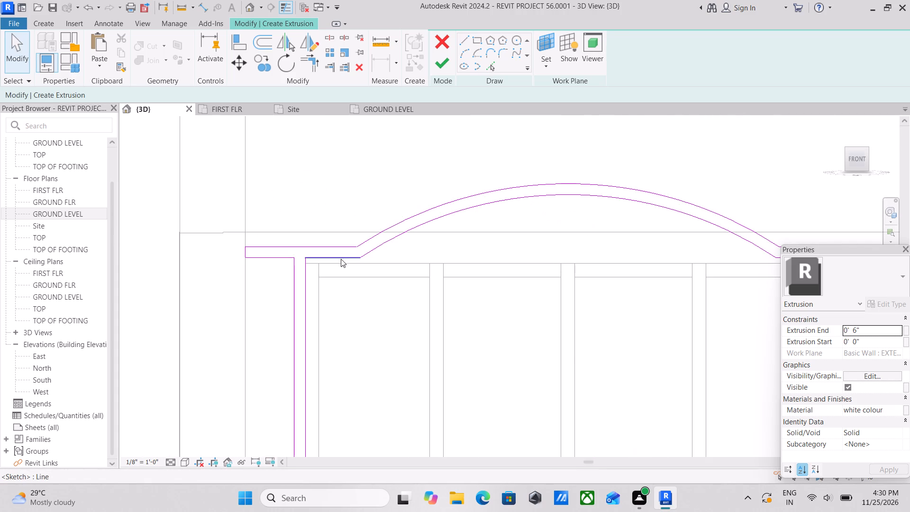
{"action": "scroll", "coordinate": [830, 387], "scroll_direction": "down", "scroll_amount": 2}
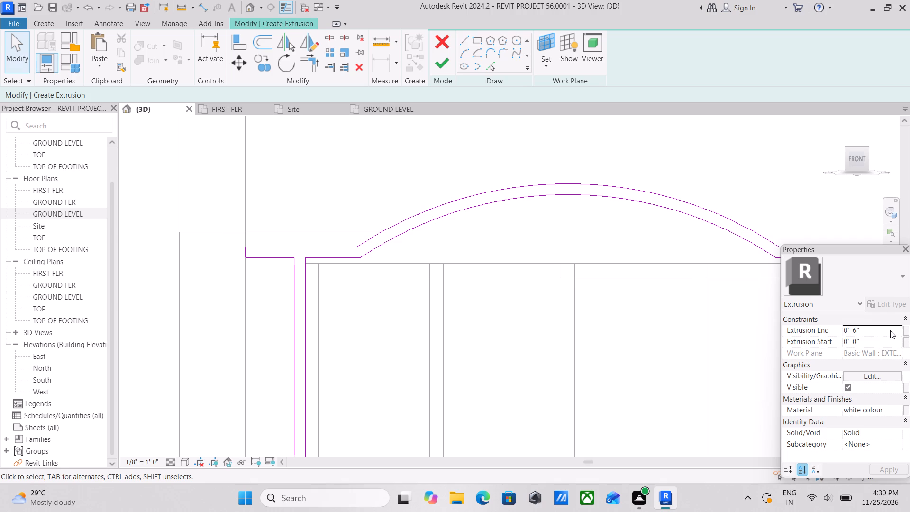
Set the extrusion end to 4".
{"action": "left_click", "coordinate": [876, 329]}
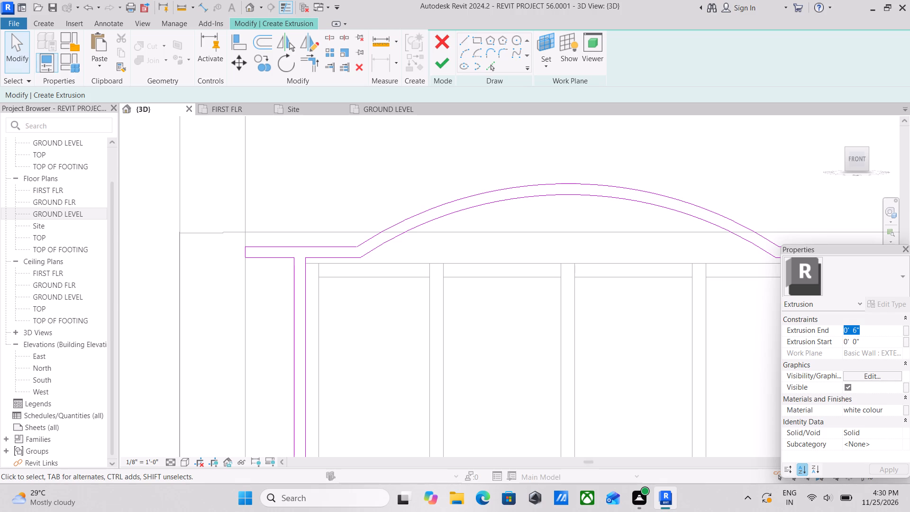
{"action": "key", "text": "4"}
{"action": "key", "text": "shift+quotedbl"}
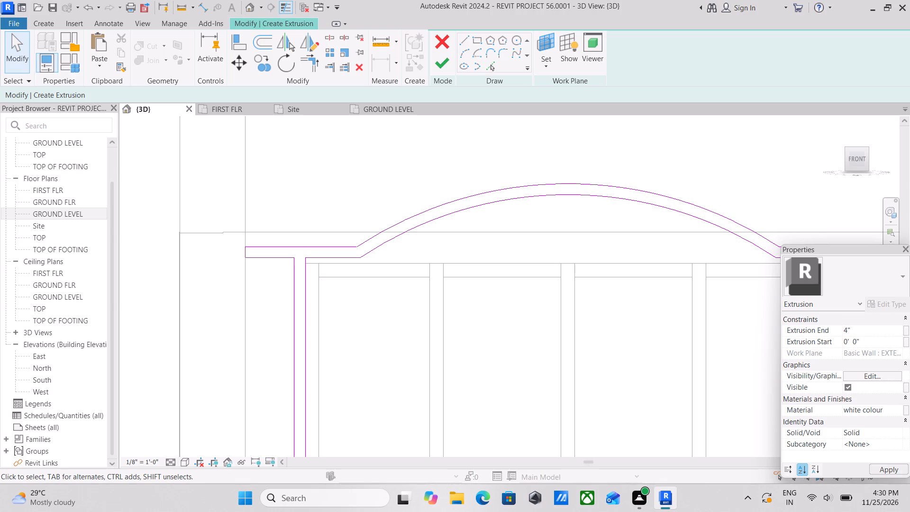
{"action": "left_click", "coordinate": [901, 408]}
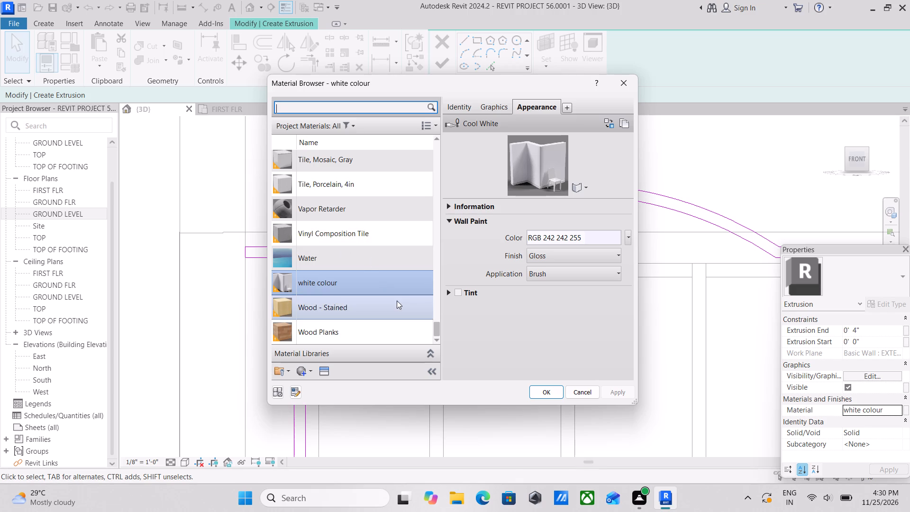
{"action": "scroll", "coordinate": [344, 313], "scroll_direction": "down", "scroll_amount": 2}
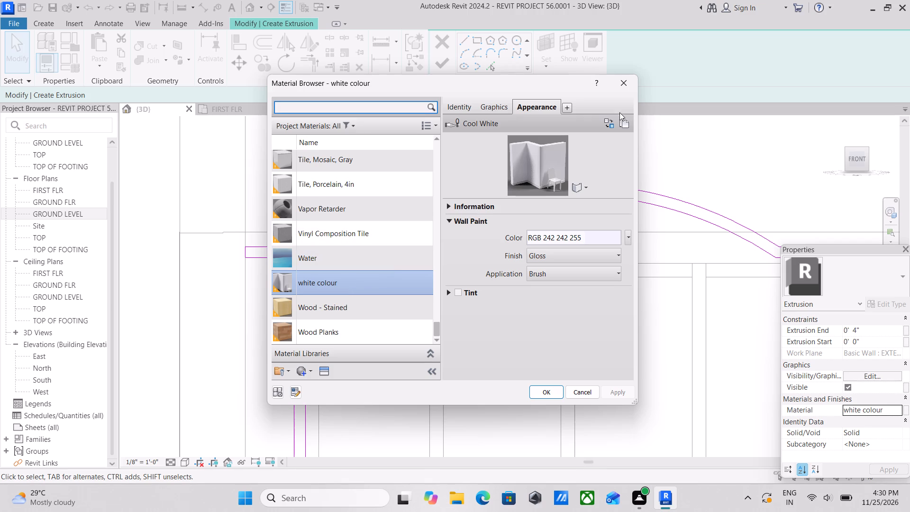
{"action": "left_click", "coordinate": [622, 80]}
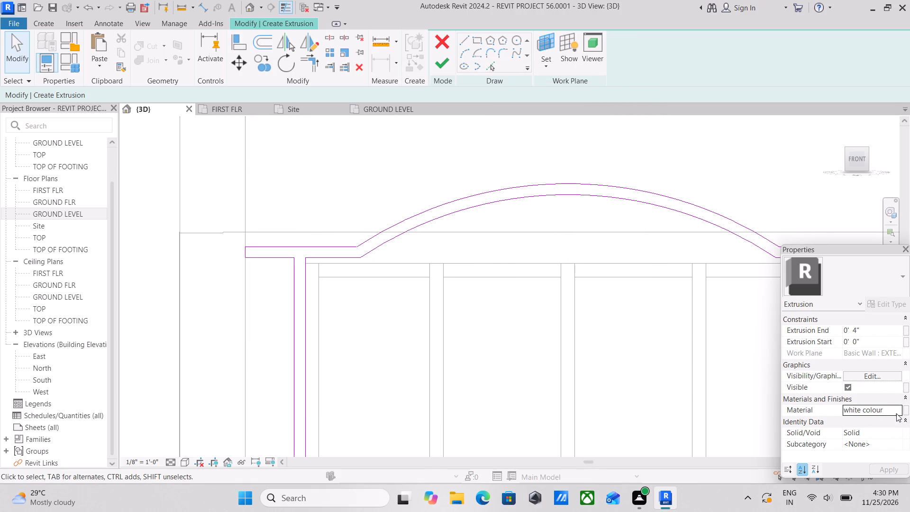
Open the extrusion's material selection, search the project materials for "geneic", and clear the search.
{"action": "left_click", "coordinate": [896, 411]}
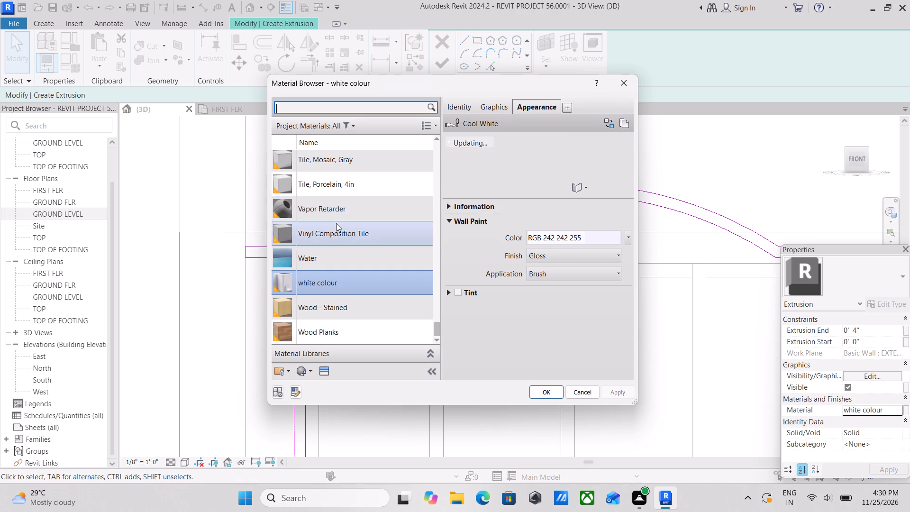
{"action": "scroll", "coordinate": [330, 310], "scroll_direction": "down", "scroll_amount": 1}
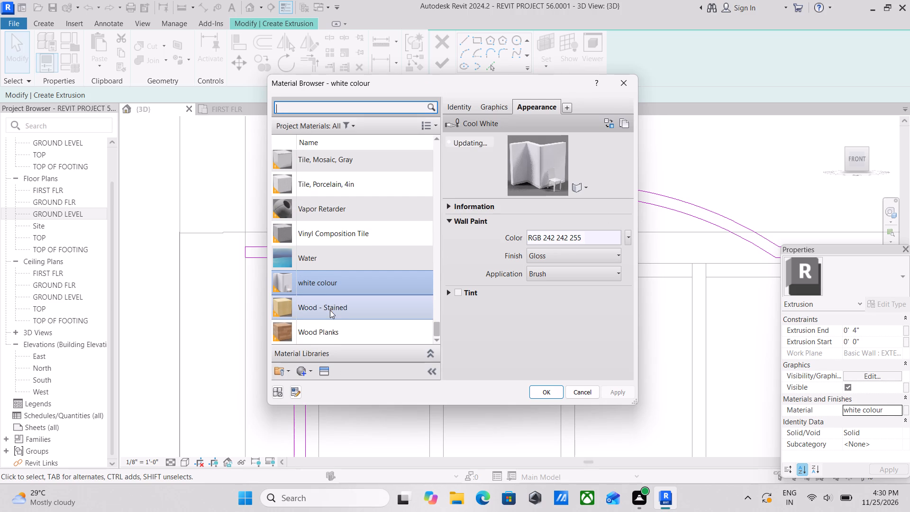
{"action": "left_click", "coordinate": [346, 106]}
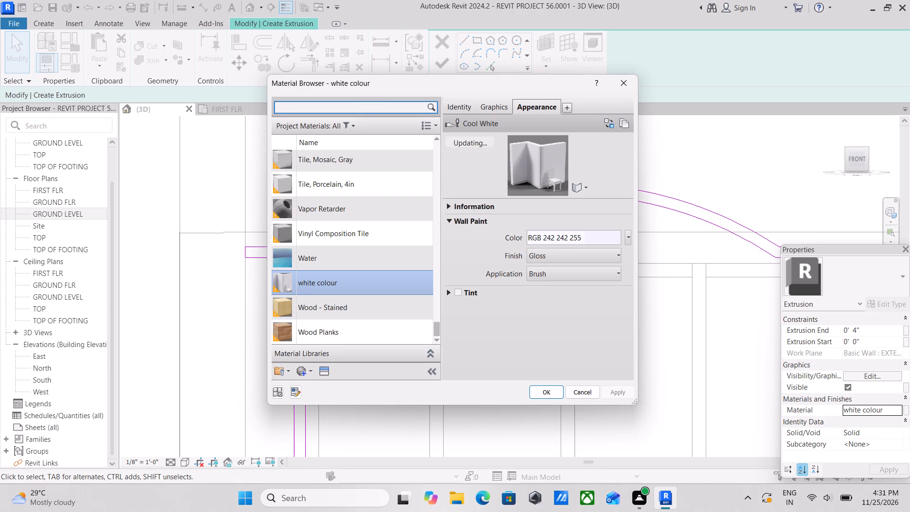
{"action": "type", "text": "ge"}
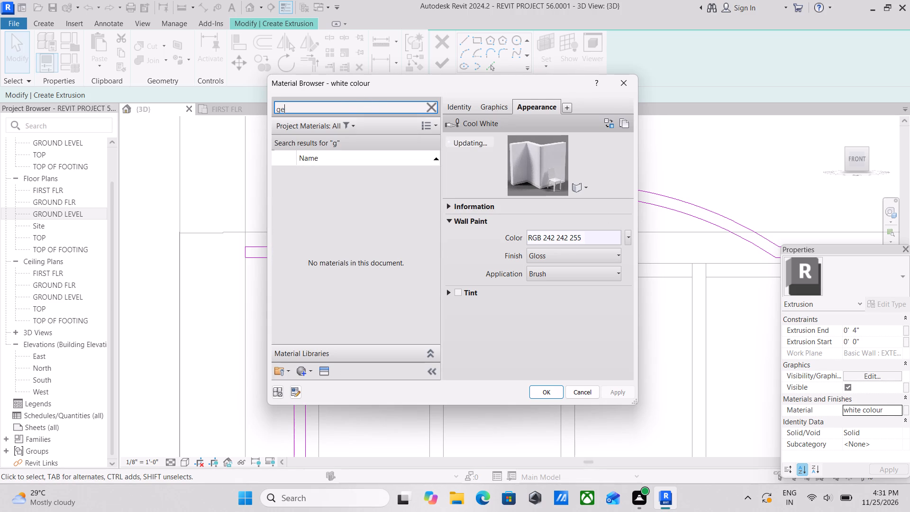
{"action": "type", "text": "ne"}
{"action": "type", "text": "ic"}
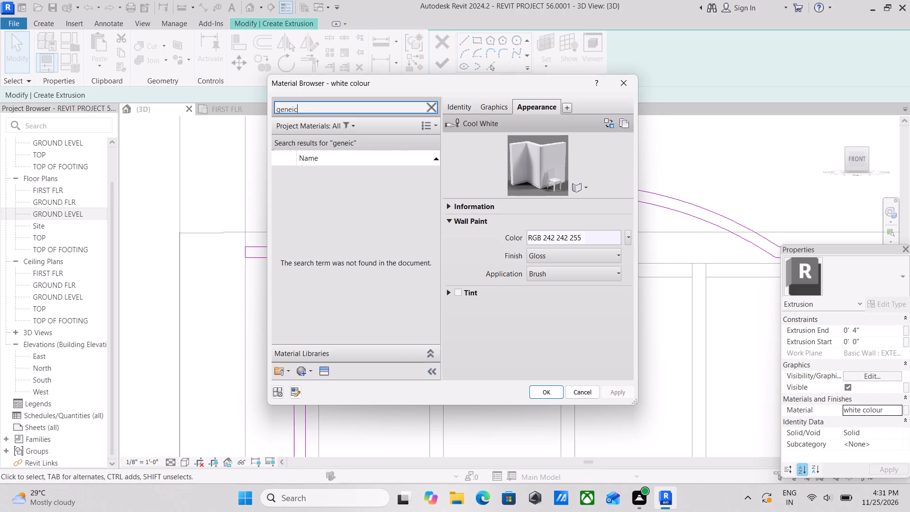
{"action": "key", "text": "space"}
{"action": "key", "text": "BackSpace"}
{"action": "key", "text": "BackSpace"}
{"action": "key", "text": "BackSpace"}
{"action": "key", "text": "BackSpace"}
{"action": "key", "text": "BackSpace"}
{"action": "key", "text": "BackSpace"}
{"action": "key", "text": "BackSpace"}
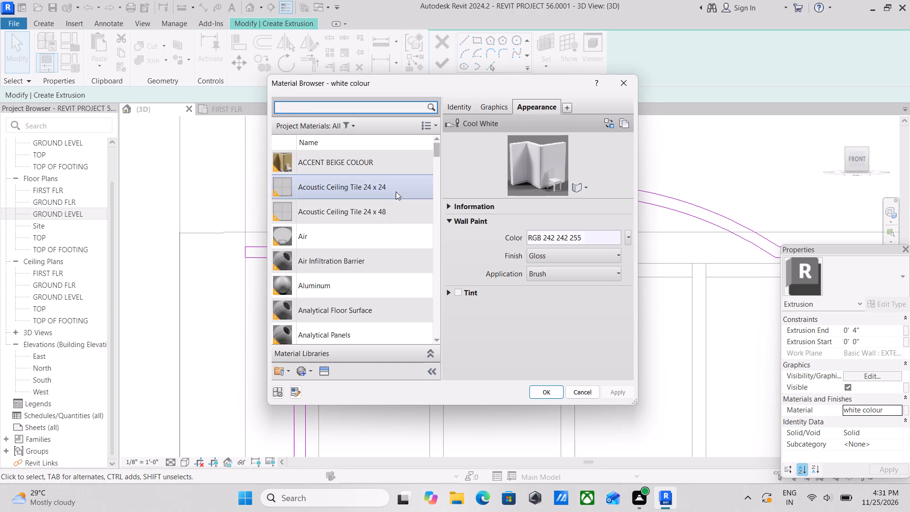
Assign the ACCENT BEIGE COLOUR material to the extrusion.
{"action": "scroll", "coordinate": [373, 230], "scroll_direction": "down", "scroll_amount": 1}
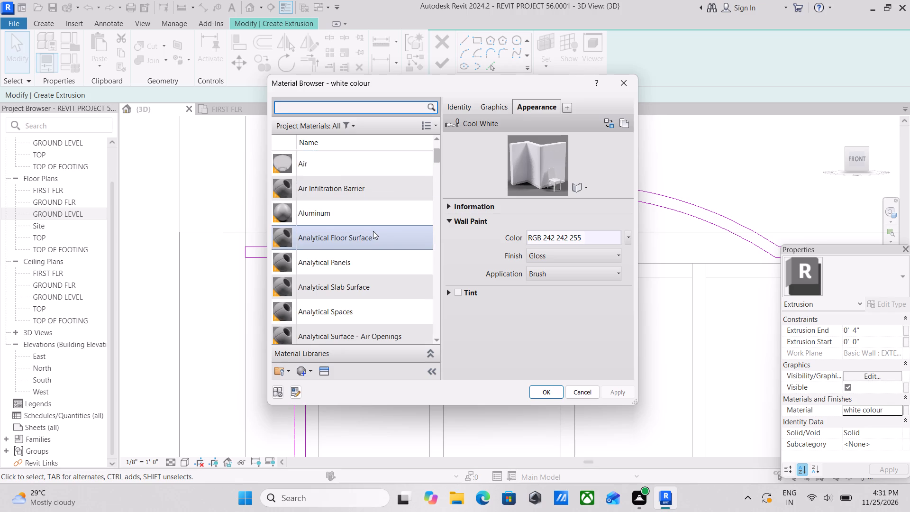
{"action": "scroll", "coordinate": [373, 231], "scroll_direction": "up", "scroll_amount": 4}
{"action": "left_click", "coordinate": [364, 156]}
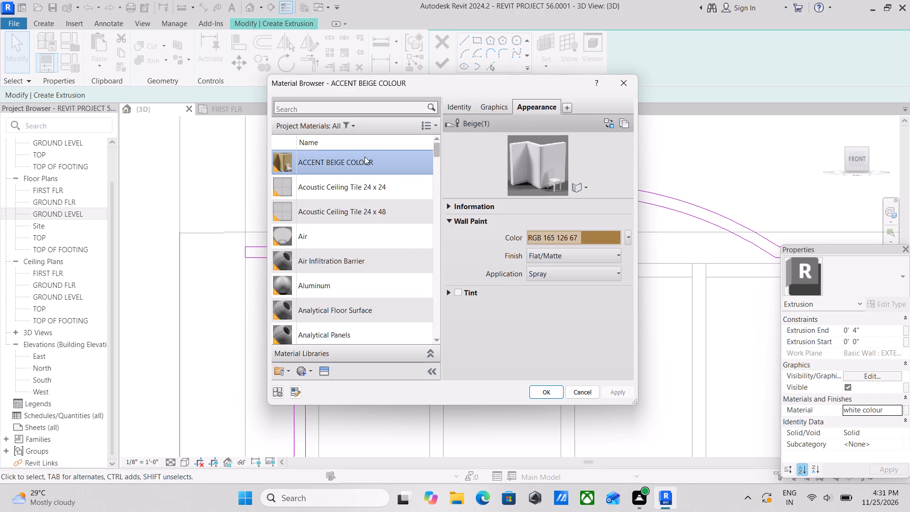
{"action": "left_click", "coordinate": [364, 156]}
{"action": "left_click", "coordinate": [552, 391]}
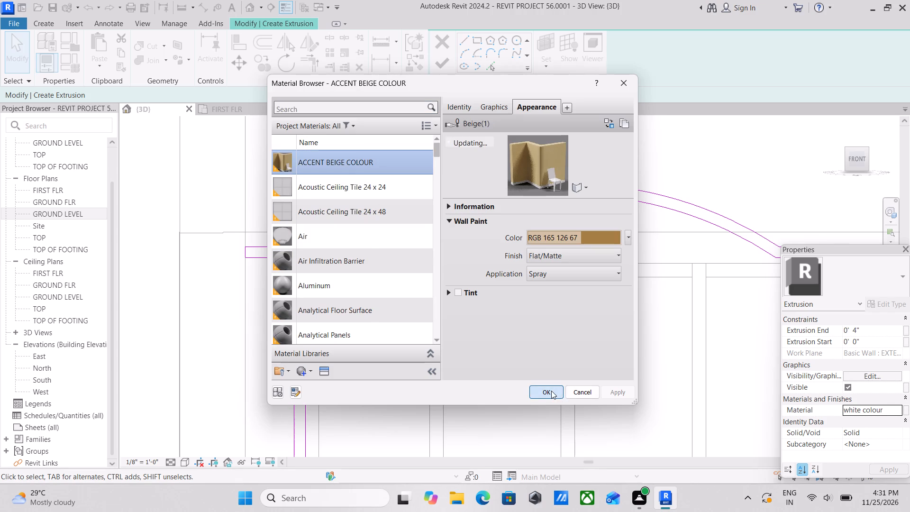
{"action": "scroll", "coordinate": [392, 266], "scroll_direction": "down", "scroll_amount": 3}
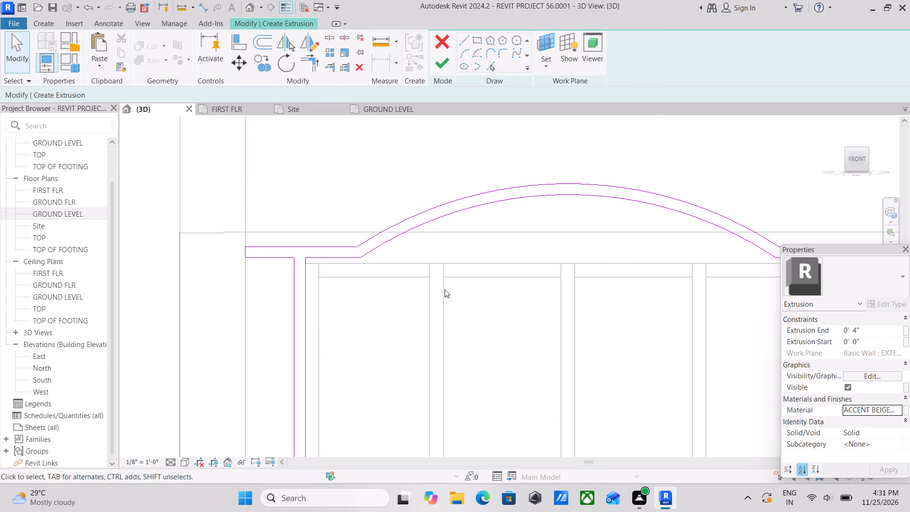
Finish the window surround's extrusion sketch and complete the in-place model.
{"action": "scroll", "coordinate": [512, 290], "scroll_direction": "down", "scroll_amount": 2}
{"action": "middle_click_drag", "start_coordinate": [543, 298], "coordinate": [511, 224]}
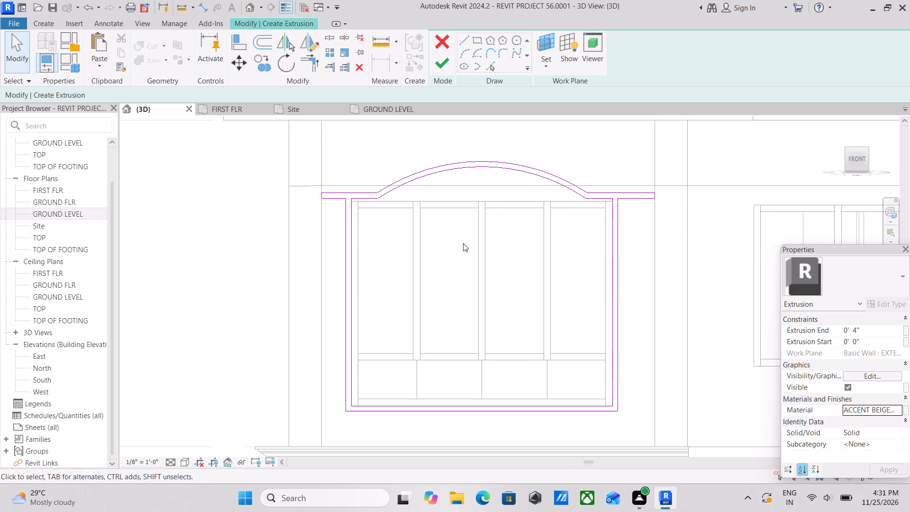
{"action": "left_click", "coordinate": [438, 59]}
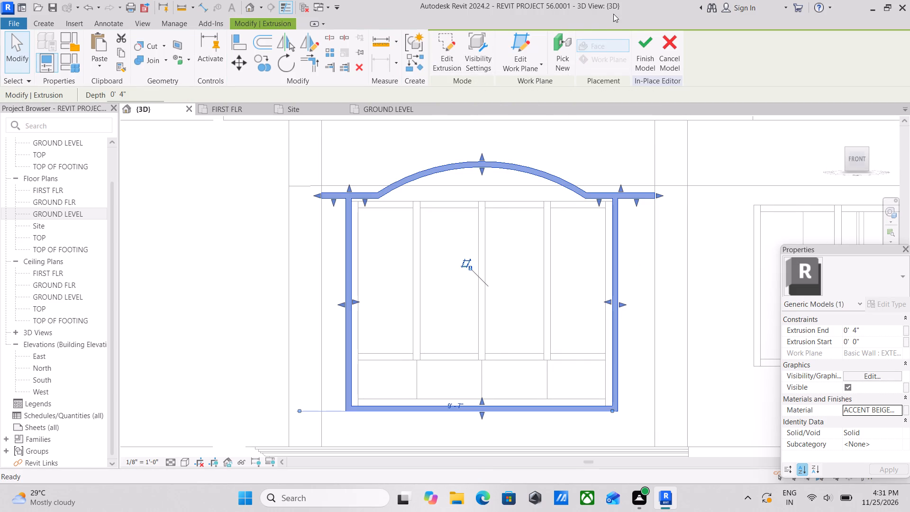
{"action": "left_click", "coordinate": [642, 39]}
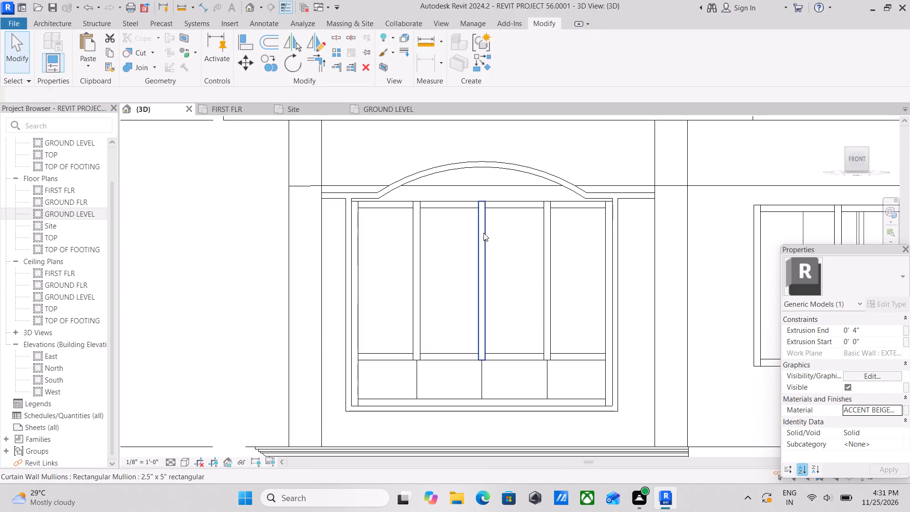
Examine the finished window surround in 3D, checking its depth and where both top bands meet the columns.
{"action": "scroll", "coordinate": [478, 229], "scroll_direction": "down", "scroll_amount": 2}
{"action": "middle_click_drag", "start_coordinate": [457, 223], "coordinate": [470, 252], "text": "shift"}
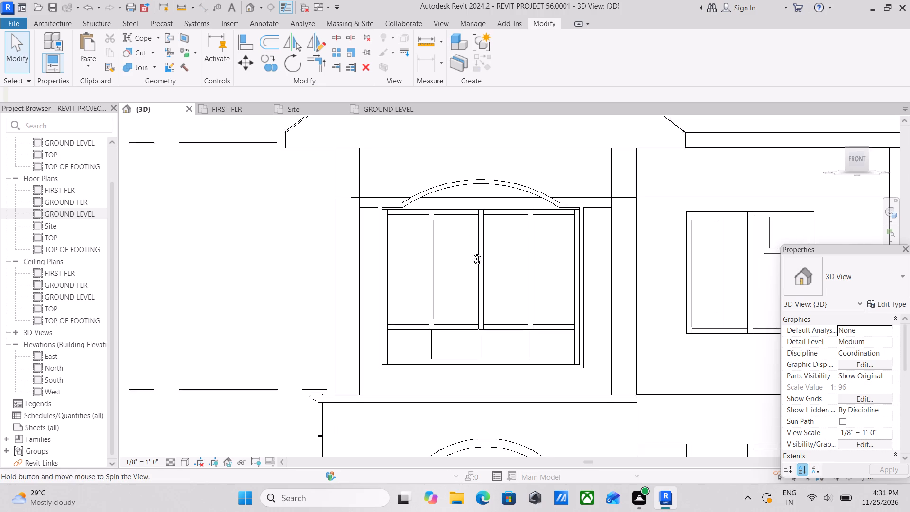
{"action": "middle_click_drag", "start_coordinate": [470, 252], "coordinate": [421, 167], "text": "shift"}
{"action": "middle_click_drag", "start_coordinate": [548, 297], "coordinate": [471, 189]}
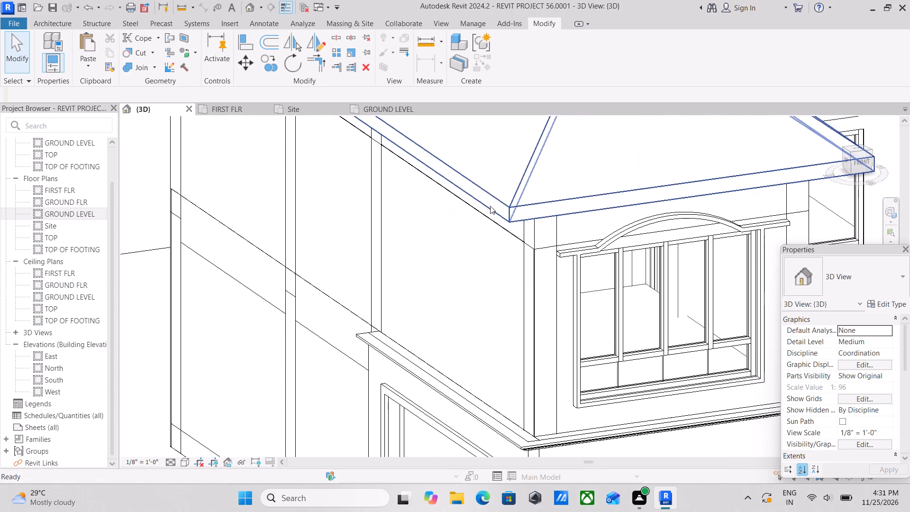
{"action": "scroll", "coordinate": [593, 298], "scroll_direction": "up", "scroll_amount": 1}
{"action": "middle_click_drag", "start_coordinate": [593, 298], "coordinate": [545, 255]}
{"action": "middle_click_drag", "start_coordinate": [554, 278], "coordinate": [538, 269]}
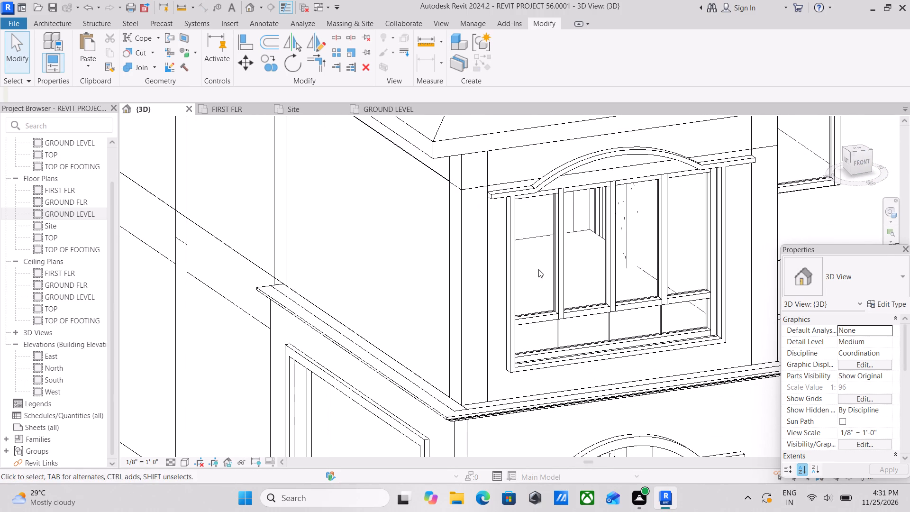
{"action": "scroll", "coordinate": [564, 324], "scroll_direction": "up", "scroll_amount": 5}
{"action": "scroll", "coordinate": [452, 210], "scroll_direction": "up", "scroll_amount": 1}
{"action": "middle_click_drag", "start_coordinate": [452, 210], "coordinate": [461, 325]}
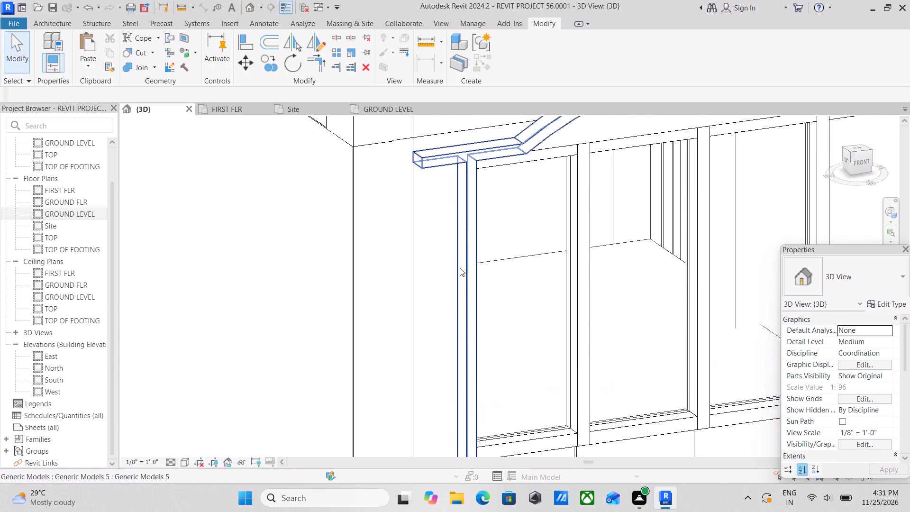
{"action": "middle_click_drag", "start_coordinate": [460, 245], "coordinate": [460, 292]}
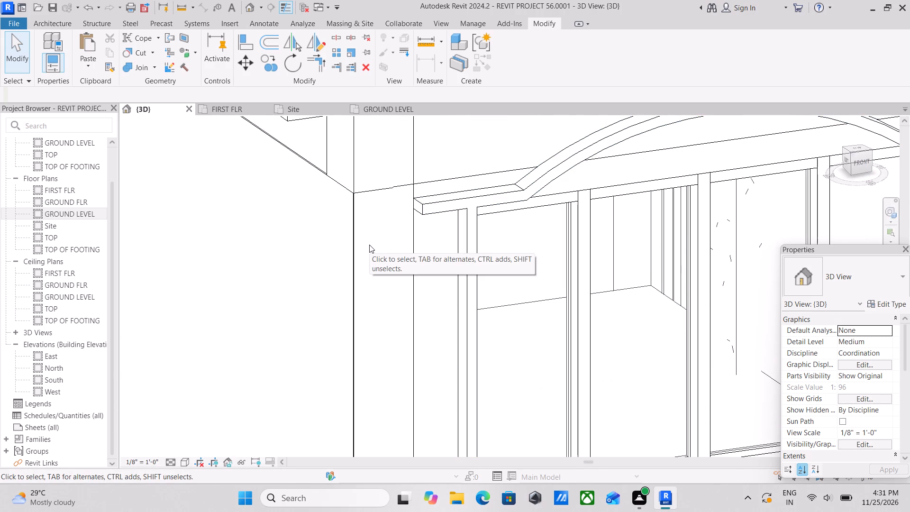
{"action": "scroll", "coordinate": [477, 234], "scroll_direction": "up", "scroll_amount": 2}
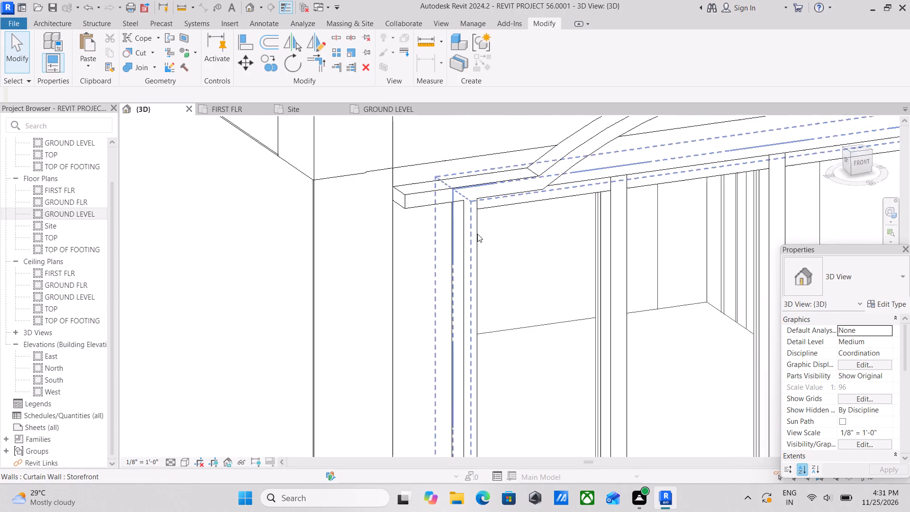
{"action": "scroll", "coordinate": [477, 234], "scroll_direction": "up", "scroll_amount": 1}
{"action": "scroll", "coordinate": [422, 189], "scroll_direction": "down", "scroll_amount": 3}
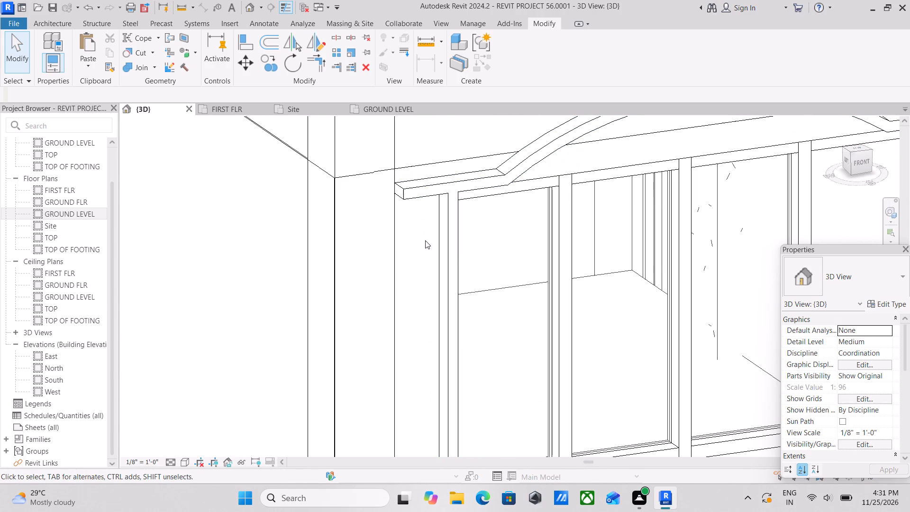
{"action": "scroll", "coordinate": [425, 240], "scroll_direction": "down", "scroll_amount": 6}
{"action": "middle_click_drag", "start_coordinate": [551, 228], "coordinate": [455, 256]}
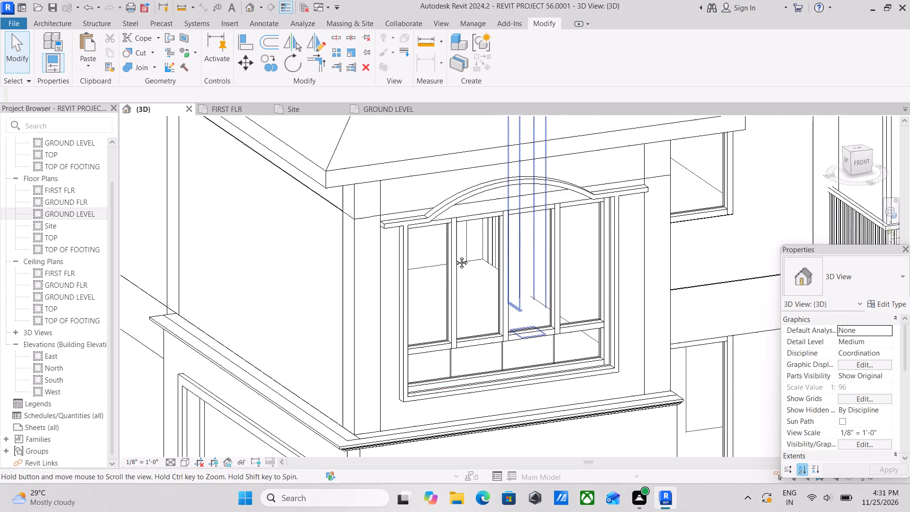
{"action": "middle_click_drag", "start_coordinate": [455, 256], "coordinate": [435, 259]}
{"action": "scroll", "coordinate": [551, 208], "scroll_direction": "up", "scroll_amount": 5}
{"action": "middle_click_drag", "start_coordinate": [532, 223], "coordinate": [514, 167]}
{"action": "scroll", "coordinate": [514, 168], "scroll_direction": "up", "scroll_amount": 1}
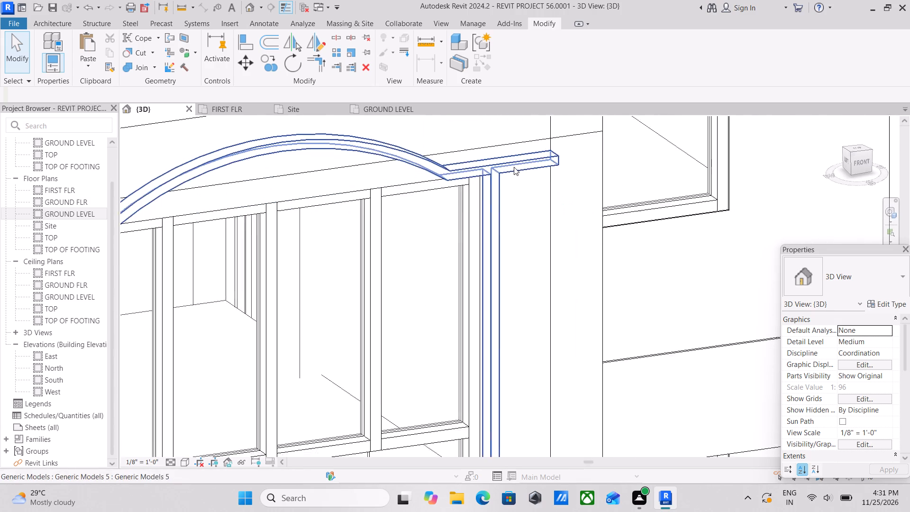
{"action": "scroll", "coordinate": [539, 246], "scroll_direction": "up", "scroll_amount": 3}
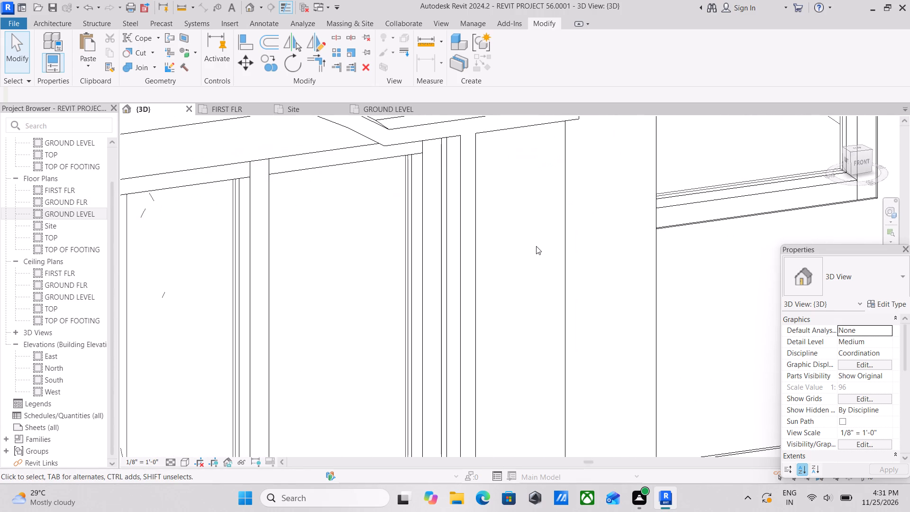
{"action": "scroll", "coordinate": [536, 246], "scroll_direction": "up", "scroll_amount": 1}
{"action": "scroll", "coordinate": [536, 246], "scroll_direction": "down", "scroll_amount": 9}
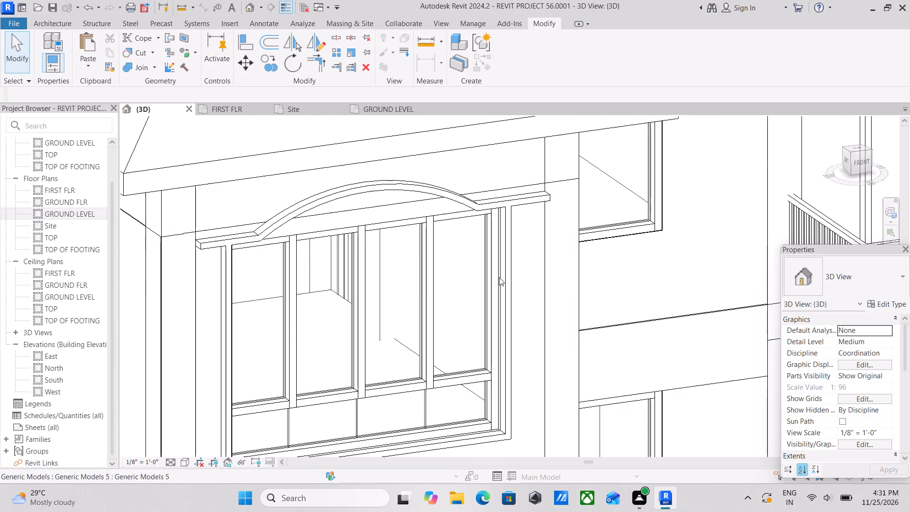
{"action": "middle_click_drag", "start_coordinate": [385, 288], "coordinate": [519, 231]}
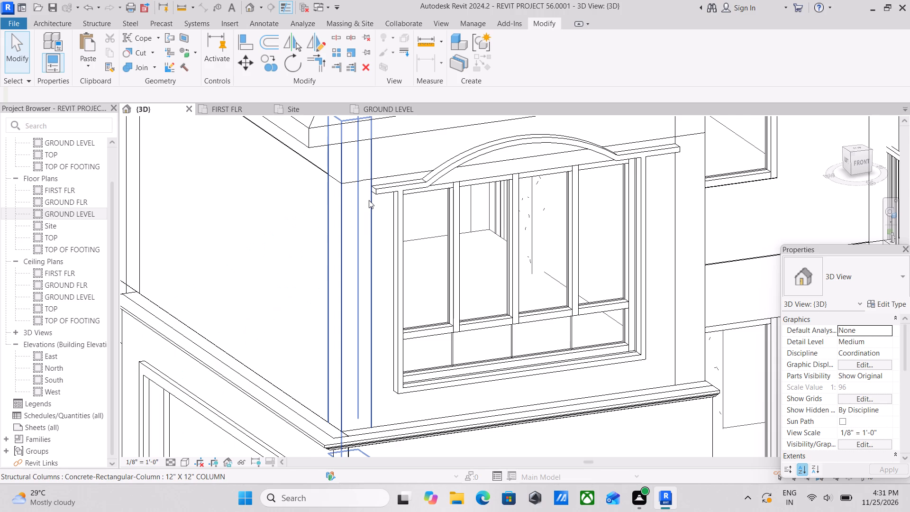
{"action": "scroll", "coordinate": [369, 200], "scroll_direction": "down", "scroll_amount": 4}
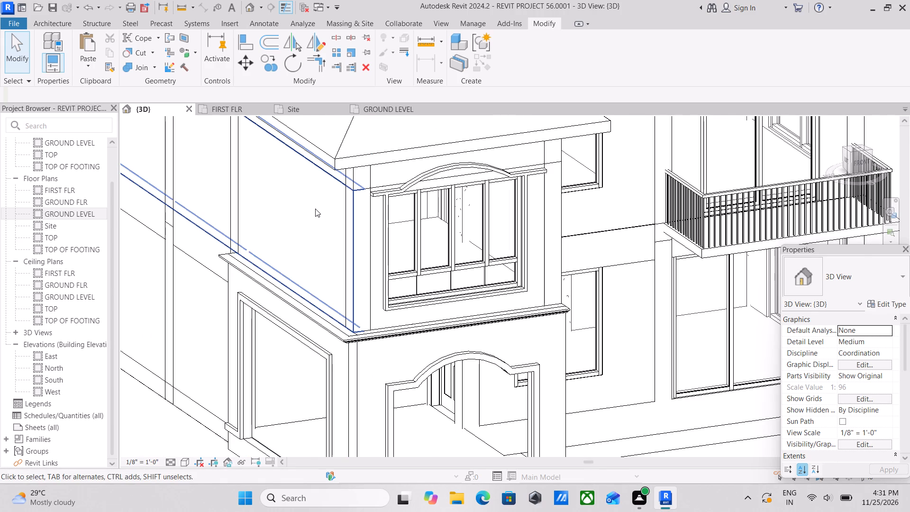
{"action": "scroll", "coordinate": [396, 202], "scroll_direction": "up", "scroll_amount": 8}
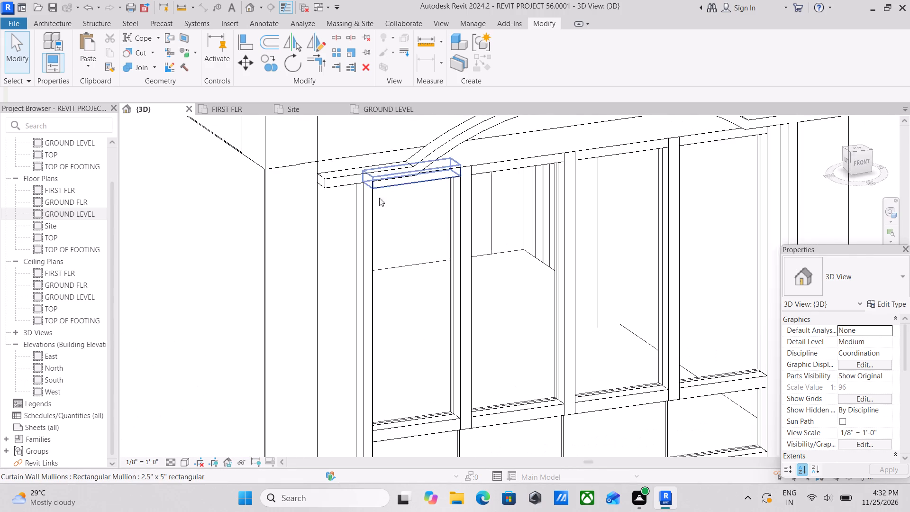
{"action": "scroll", "coordinate": [338, 227], "scroll_direction": "up", "scroll_amount": 2}
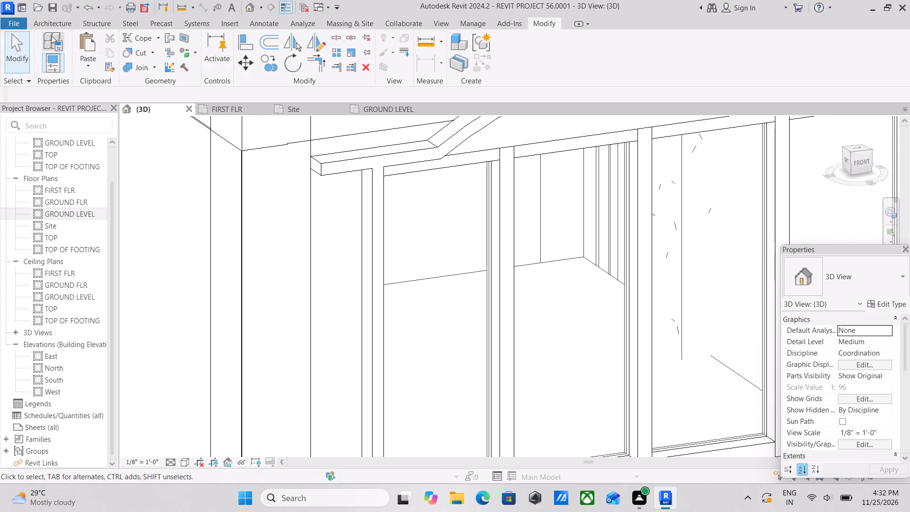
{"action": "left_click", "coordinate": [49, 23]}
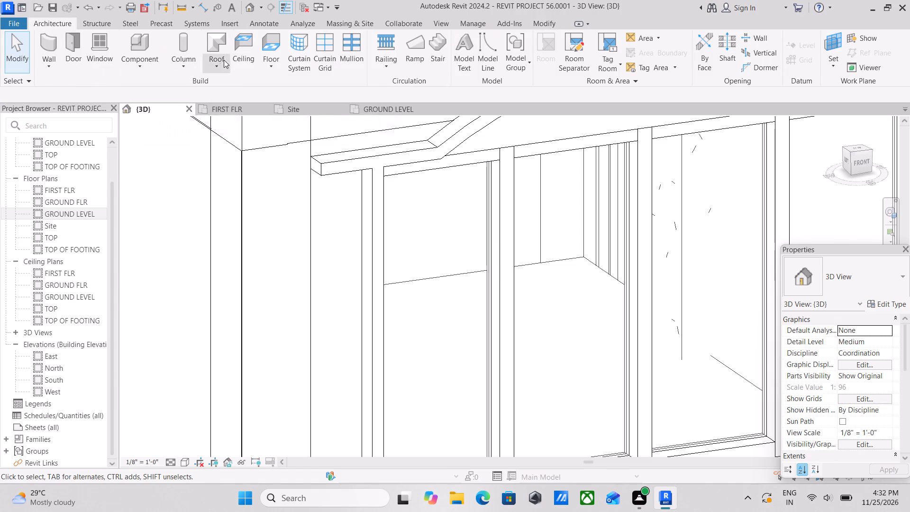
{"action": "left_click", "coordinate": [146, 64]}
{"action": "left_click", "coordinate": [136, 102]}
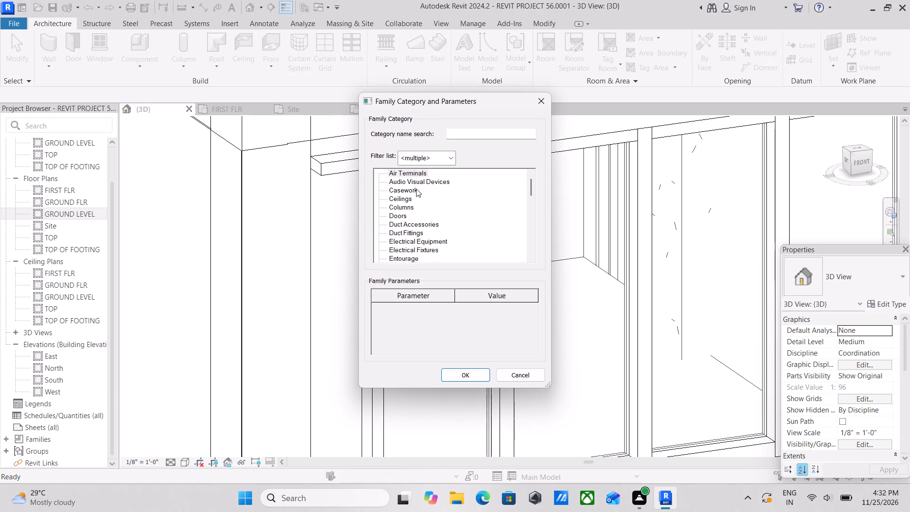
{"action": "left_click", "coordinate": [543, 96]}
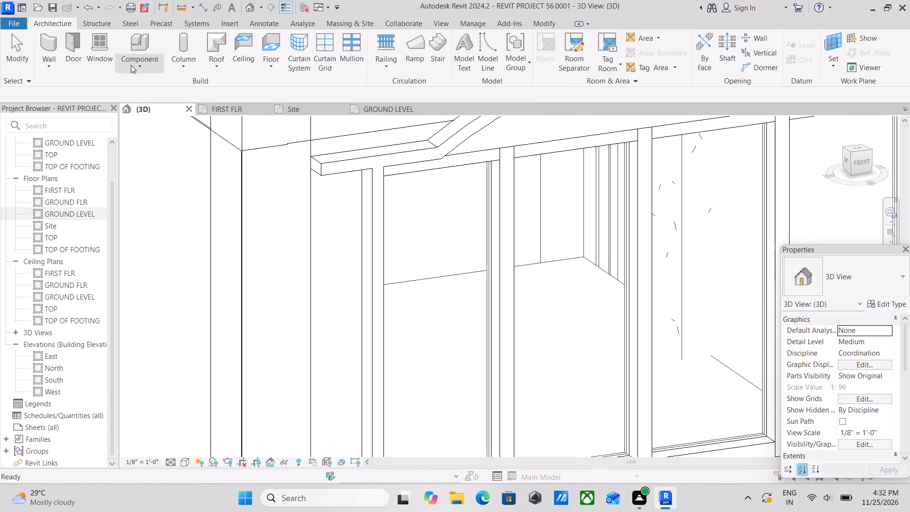
Start a new in-place model in the Generic Models category, keeping the default name.
{"action": "left_click", "coordinate": [134, 65]}
{"action": "left_click", "coordinate": [175, 111]}
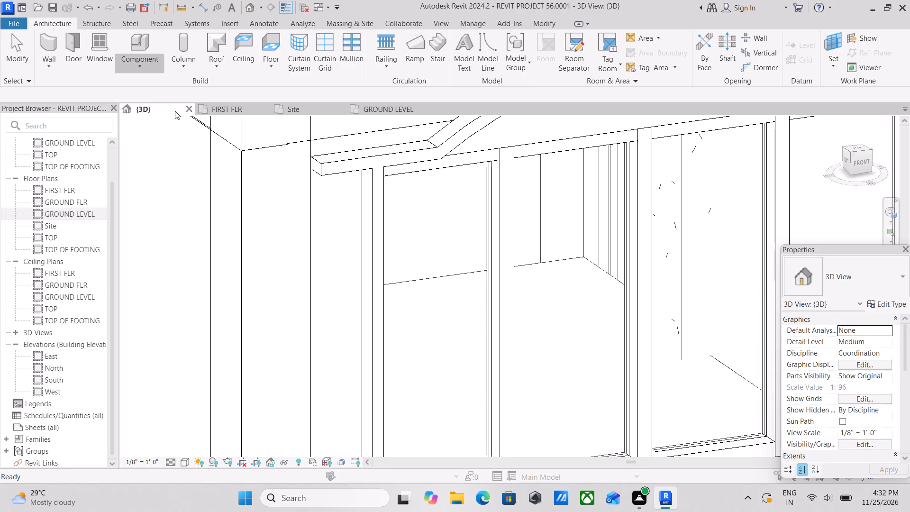
{"action": "scroll", "coordinate": [418, 238], "scroll_direction": "down", "scroll_amount": 3}
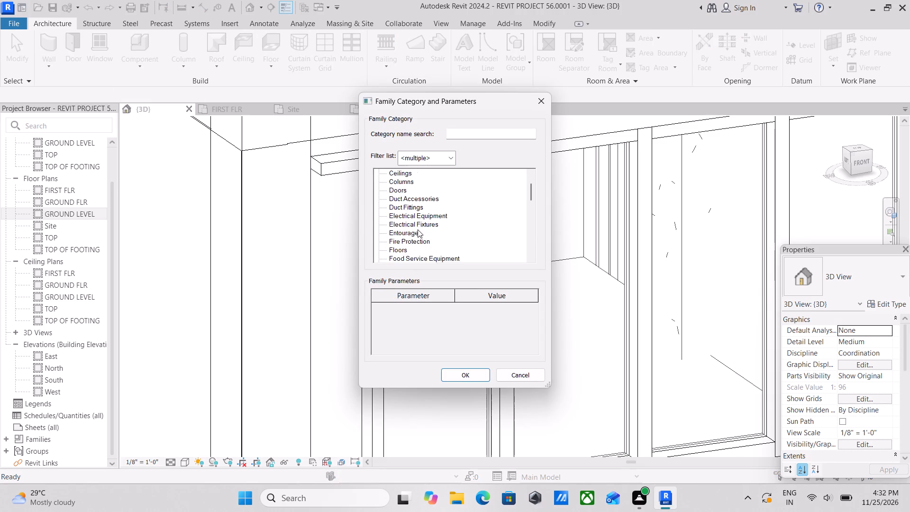
{"action": "scroll", "coordinate": [418, 229], "scroll_direction": "down", "scroll_amount": 1}
{"action": "scroll", "coordinate": [390, 217], "scroll_direction": "up", "scroll_amount": 5}
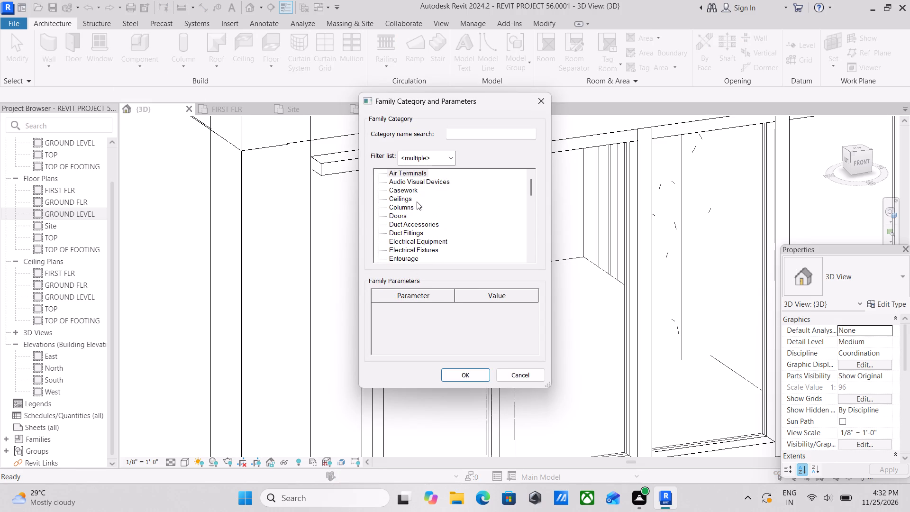
{"action": "scroll", "coordinate": [416, 174], "scroll_direction": "down", "scroll_amount": 1}
{"action": "scroll", "coordinate": [405, 211], "scroll_direction": "down", "scroll_amount": 6}
{"action": "scroll", "coordinate": [403, 221], "scroll_direction": "up", "scroll_amount": 3}
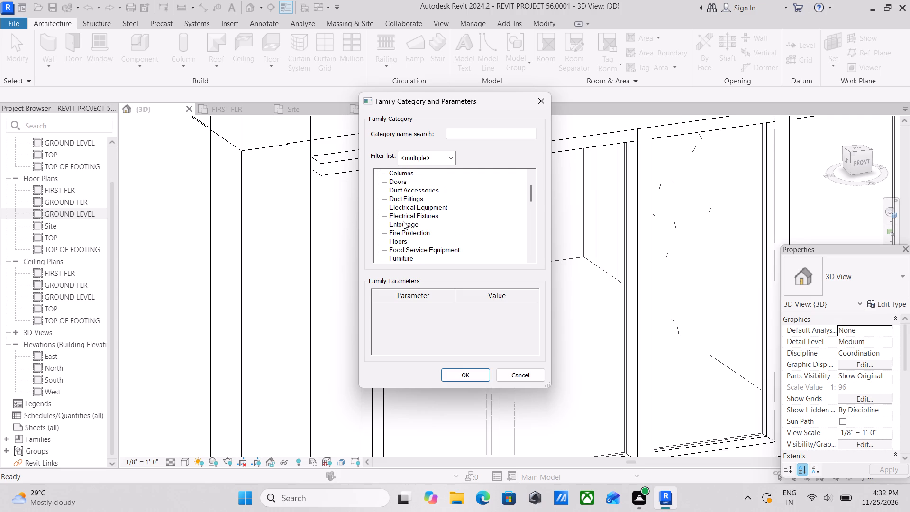
{"action": "scroll", "coordinate": [403, 221], "scroll_direction": "up", "scroll_amount": 3}
{"action": "scroll", "coordinate": [403, 221], "scroll_direction": "down", "scroll_amount": 1}
{"action": "scroll", "coordinate": [403, 221], "scroll_direction": "up", "scroll_amount": 3}
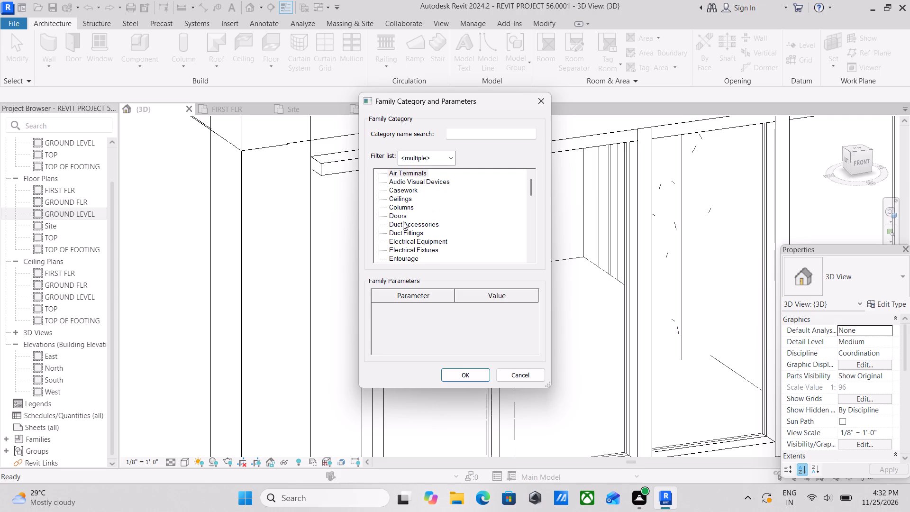
{"action": "scroll", "coordinate": [403, 221], "scroll_direction": "up", "scroll_amount": 6}
{"action": "scroll", "coordinate": [398, 221], "scroll_direction": "down", "scroll_amount": 2}
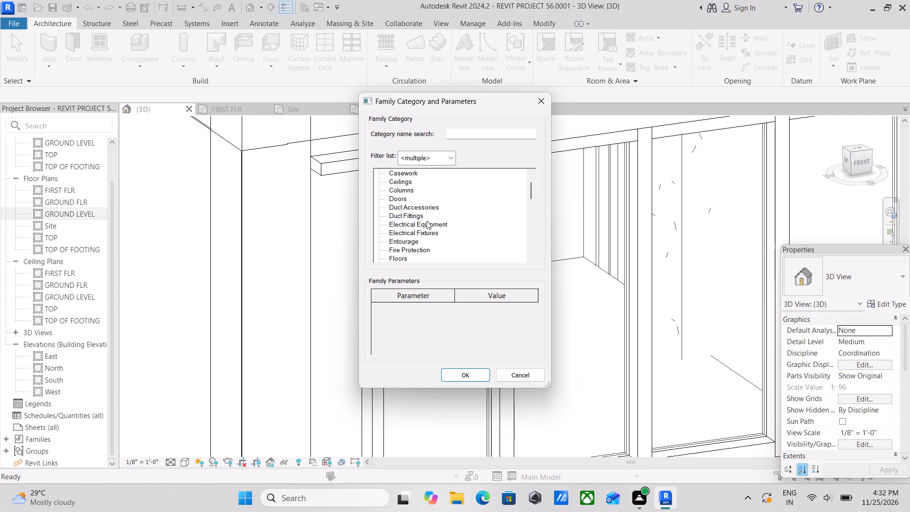
{"action": "scroll", "coordinate": [438, 220], "scroll_direction": "down", "scroll_amount": 7}
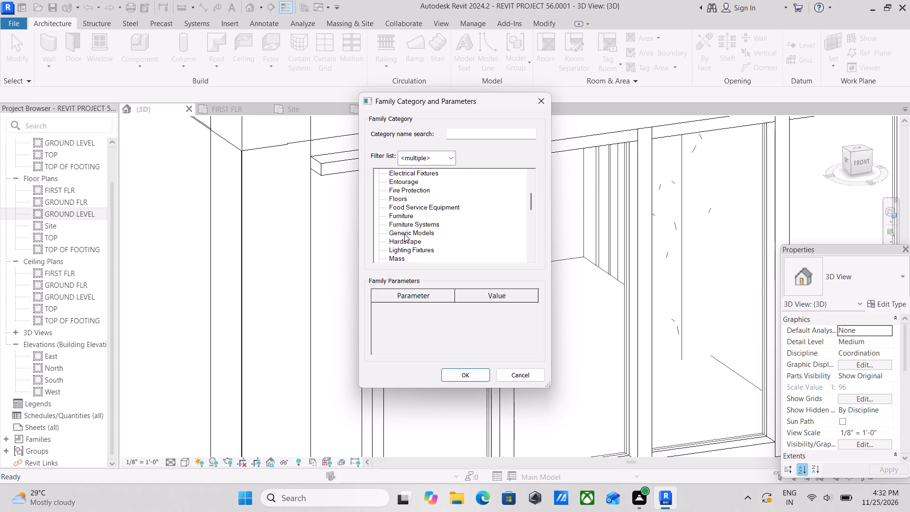
{"action": "left_click", "coordinate": [429, 231]}
{"action": "left_click", "coordinate": [461, 372]}
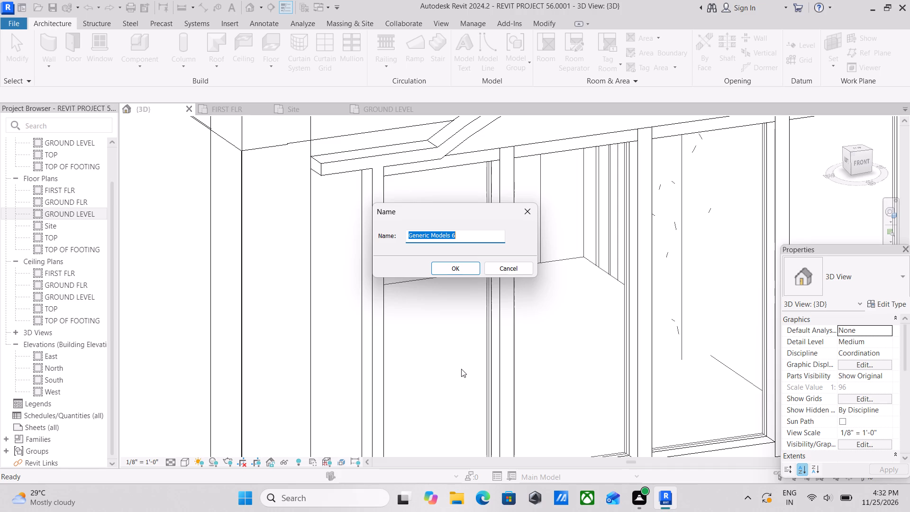
{"action": "left_click", "coordinate": [451, 264]}
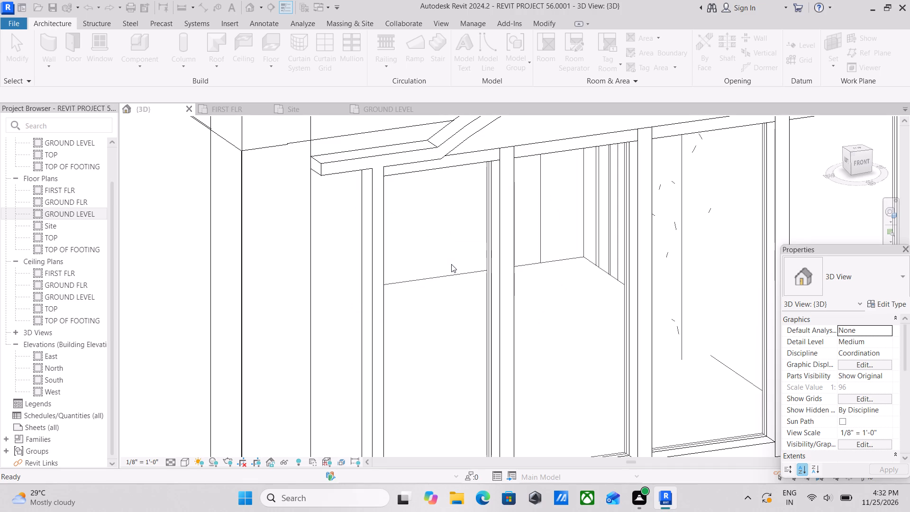
Examine the front facade around the upper arched window, checking where the surround's top band meets the corner column.
{"action": "left_click", "coordinate": [861, 165]}
{"action": "scroll", "coordinate": [518, 256], "scroll_direction": "up", "scroll_amount": 4}
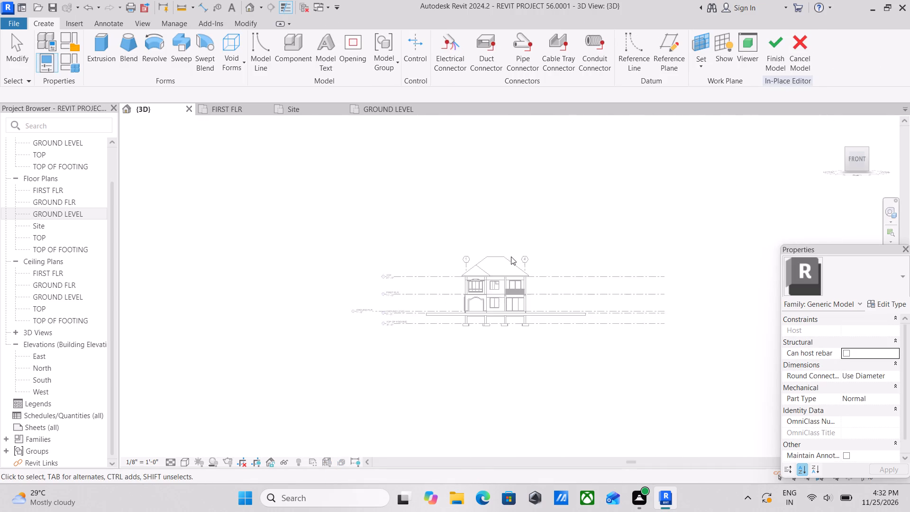
{"action": "scroll", "coordinate": [456, 266], "scroll_direction": "up", "scroll_amount": 5}
{"action": "scroll", "coordinate": [444, 310], "scroll_direction": "up", "scroll_amount": 8}
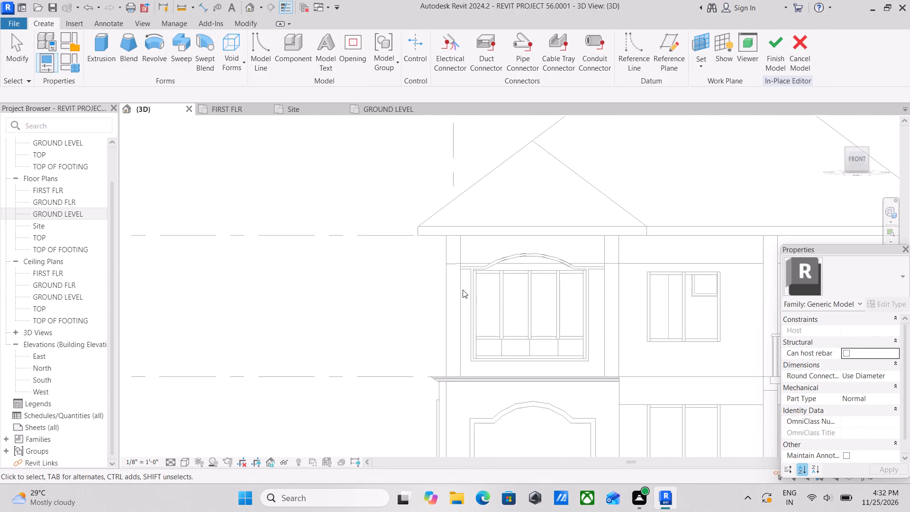
{"action": "scroll", "coordinate": [463, 290], "scroll_direction": "up", "scroll_amount": 4}
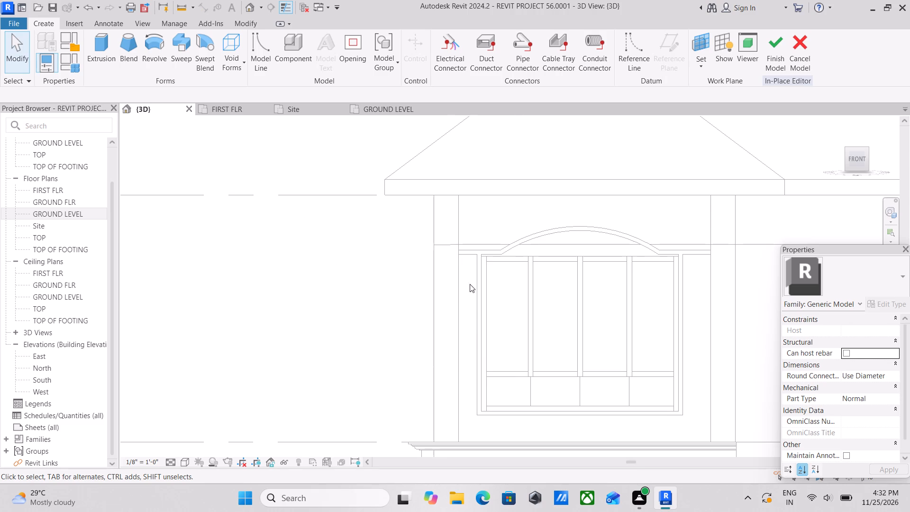
{"action": "scroll", "coordinate": [469, 302], "scroll_direction": "up", "scroll_amount": 3}
{"action": "scroll", "coordinate": [454, 210], "scroll_direction": "down", "scroll_amount": 5}
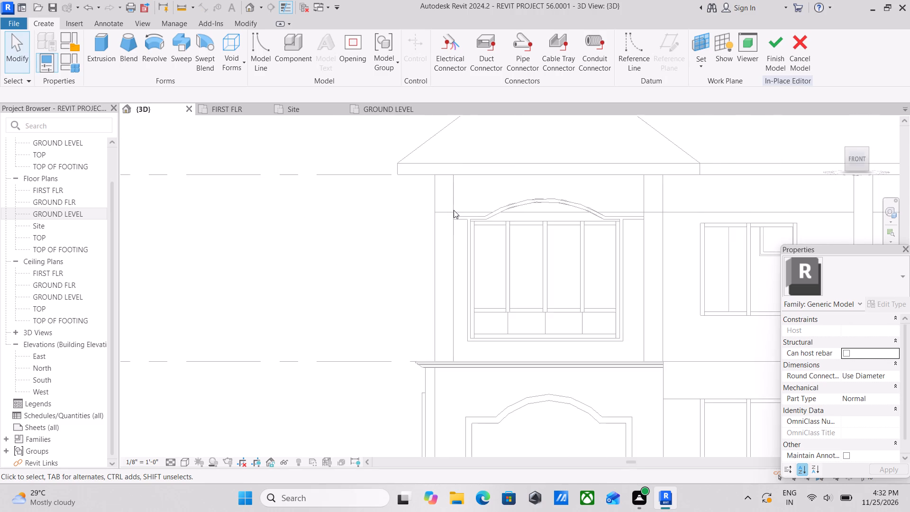
{"action": "scroll", "coordinate": [454, 210], "scroll_direction": "down", "scroll_amount": 4}
{"action": "scroll", "coordinate": [444, 256], "scroll_direction": "down", "scroll_amount": 4}
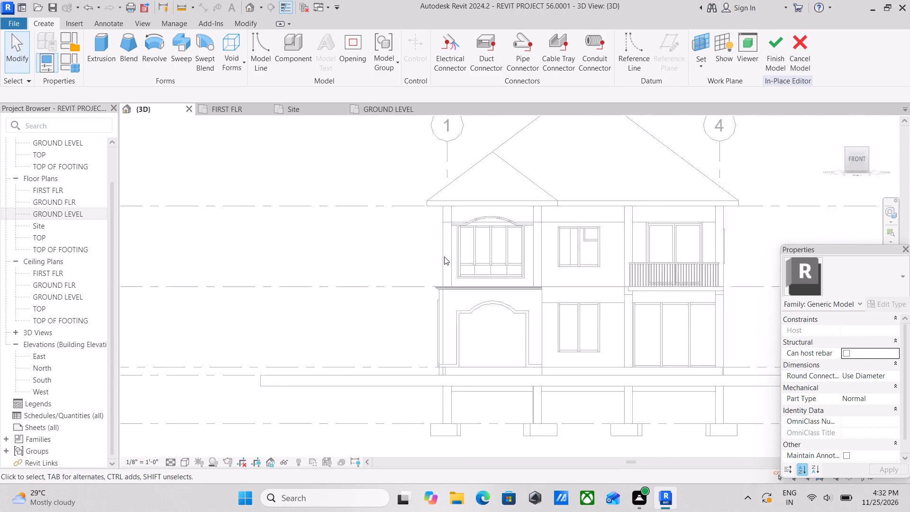
{"action": "scroll", "coordinate": [444, 256], "scroll_direction": "down", "scroll_amount": 4}
{"action": "middle_click_drag", "start_coordinate": [471, 257], "coordinate": [513, 318], "text": "shift"}
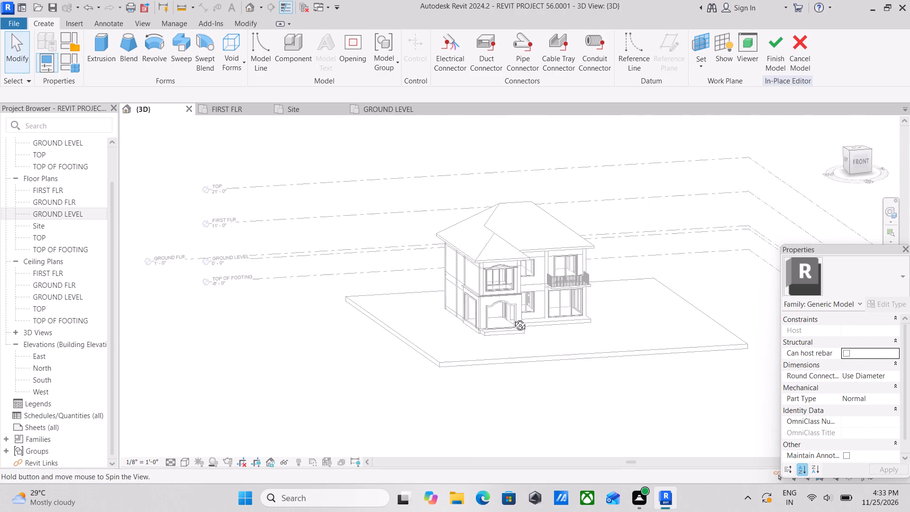
{"action": "middle_click_drag", "start_coordinate": [513, 318], "coordinate": [518, 322], "text": "shift"}
{"action": "scroll", "coordinate": [517, 278], "scroll_direction": "up", "scroll_amount": 15}
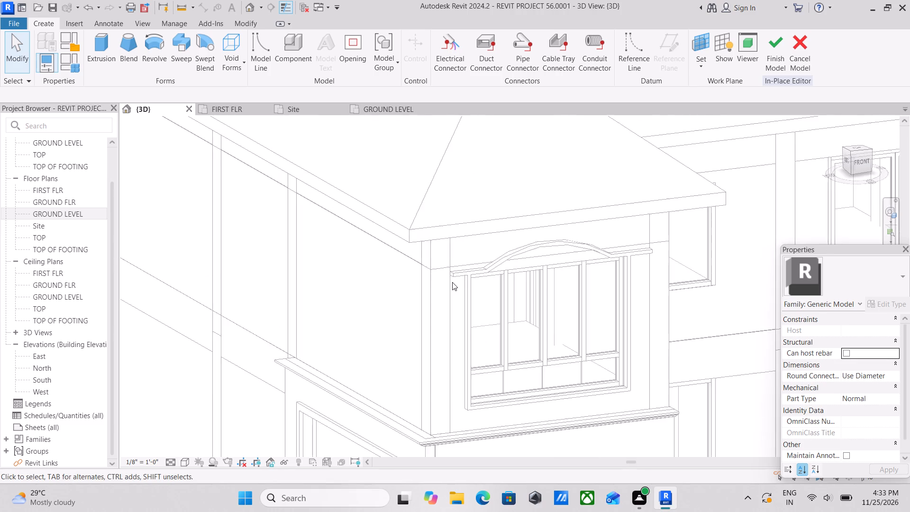
{"action": "scroll", "coordinate": [452, 282], "scroll_direction": "up", "scroll_amount": 8}
{"action": "scroll", "coordinate": [465, 248], "scroll_direction": "down", "scroll_amount": 3}
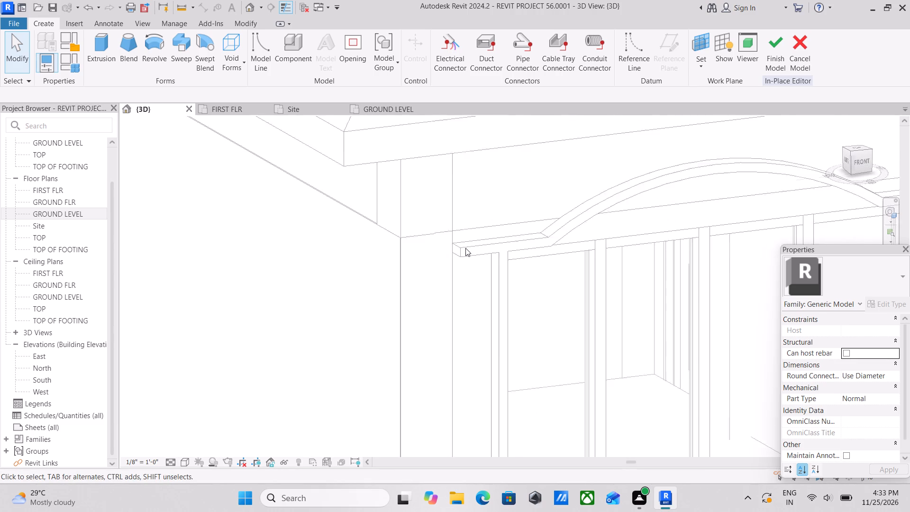
{"action": "scroll", "coordinate": [465, 248], "scroll_direction": "down", "scroll_amount": 10}
{"action": "middle_click_drag", "start_coordinate": [465, 248], "coordinate": [435, 215], "text": "shift"}
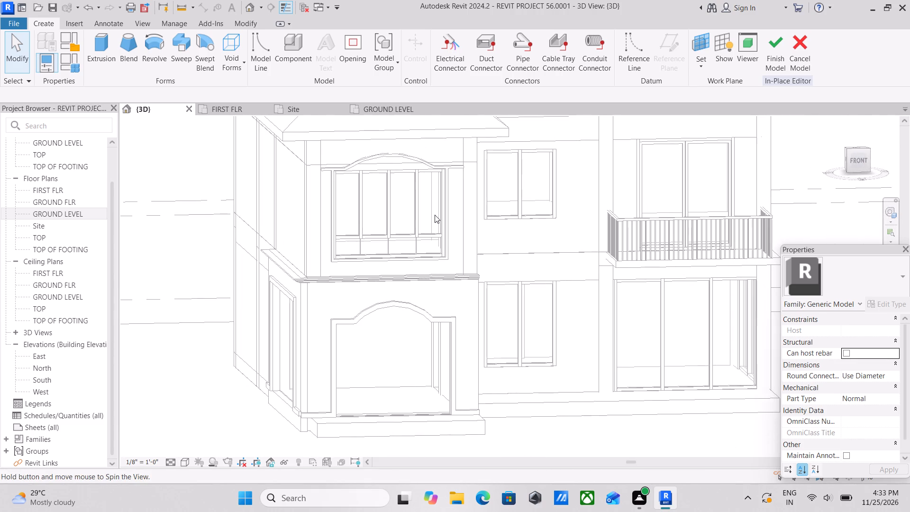
{"action": "middle_click_drag", "start_coordinate": [445, 227], "coordinate": [432, 215], "text": "shift"}
{"action": "scroll", "coordinate": [592, 201], "scroll_direction": "down", "scroll_amount": 1}
{"action": "middle_click_drag", "start_coordinate": [592, 201], "coordinate": [699, 280]}
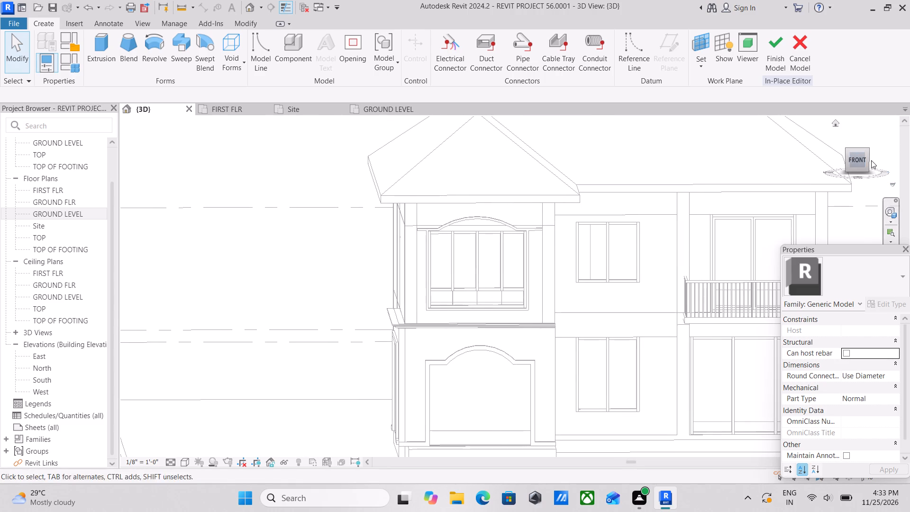
{"action": "left_click", "coordinate": [858, 161]}
{"action": "scroll", "coordinate": [591, 250], "scroll_direction": "up", "scroll_amount": 2}
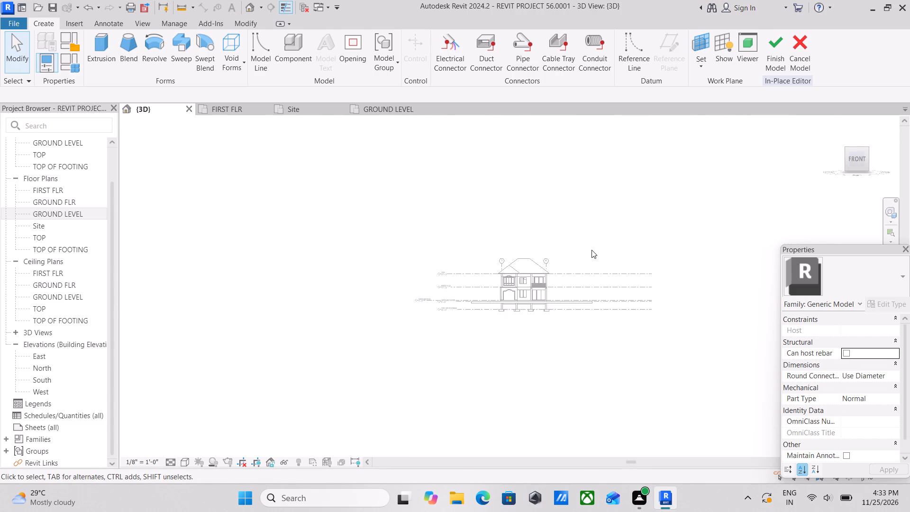
{"action": "scroll", "coordinate": [591, 250], "scroll_direction": "up", "scroll_amount": 2}
{"action": "scroll", "coordinate": [420, 283], "scroll_direction": "up", "scroll_amount": 5}
{"action": "scroll", "coordinate": [385, 319], "scroll_direction": "up", "scroll_amount": 5}
{"action": "middle_click_drag", "start_coordinate": [402, 334], "coordinate": [428, 326]}
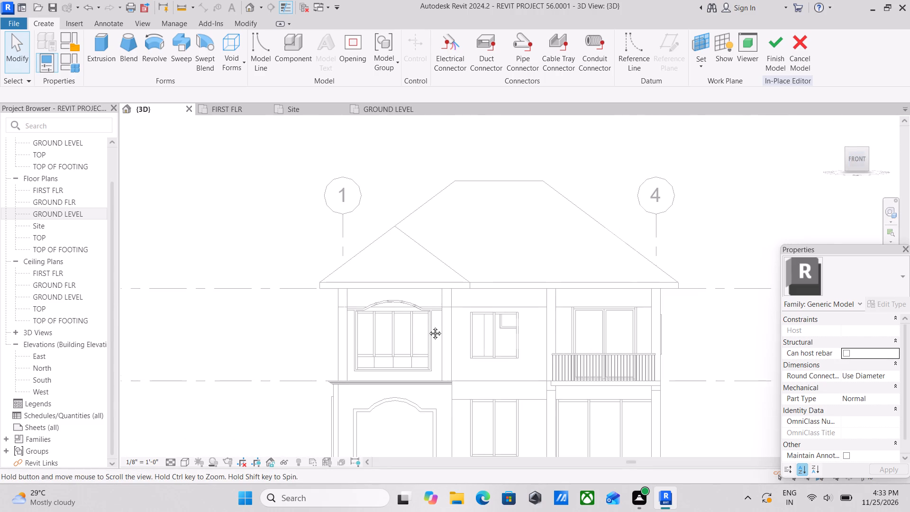
{"action": "middle_click_drag", "start_coordinate": [428, 326], "coordinate": [468, 313]}
{"action": "scroll", "coordinate": [399, 315], "scroll_direction": "up", "scroll_amount": 7}
{"action": "scroll", "coordinate": [419, 259], "scroll_direction": "up", "scroll_amount": 3}
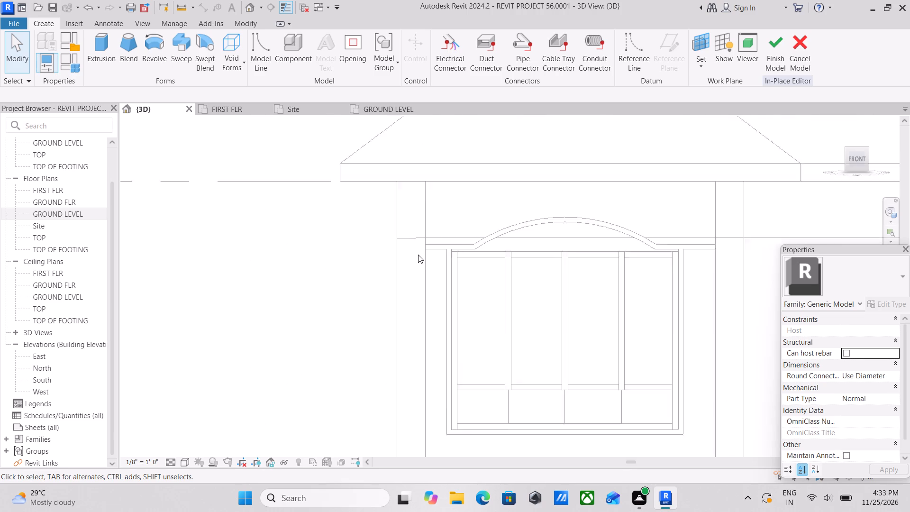
{"action": "scroll", "coordinate": [418, 255], "scroll_direction": "up", "scroll_amount": 1}
{"action": "scroll", "coordinate": [418, 255], "scroll_direction": "down", "scroll_amount": 2}
{"action": "middle_click_drag", "start_coordinate": [418, 255], "coordinate": [427, 265]}
{"action": "scroll", "coordinate": [427, 265], "scroll_direction": "up", "scroll_amount": 1}
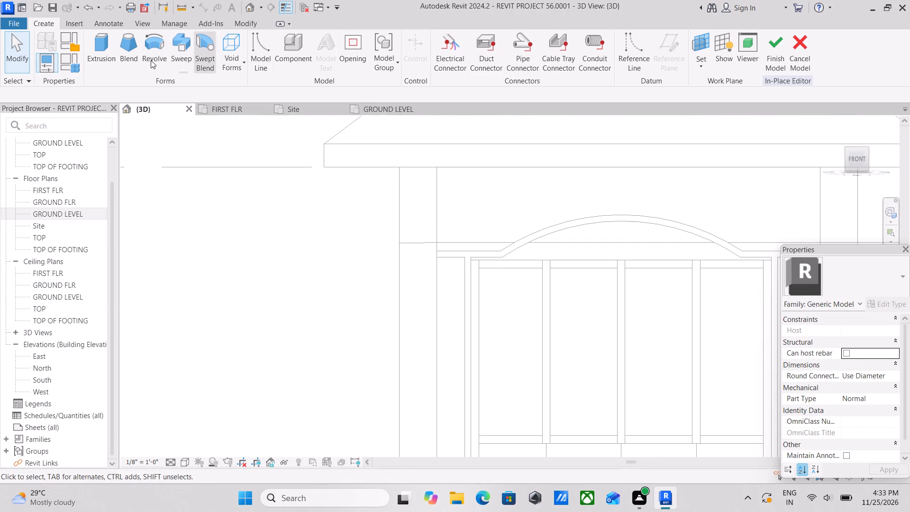
Start an extrusion and pick the front face of the EXTERIOR 8' wall around the upper arched window as its work plane.
{"action": "left_click", "coordinate": [98, 52]}
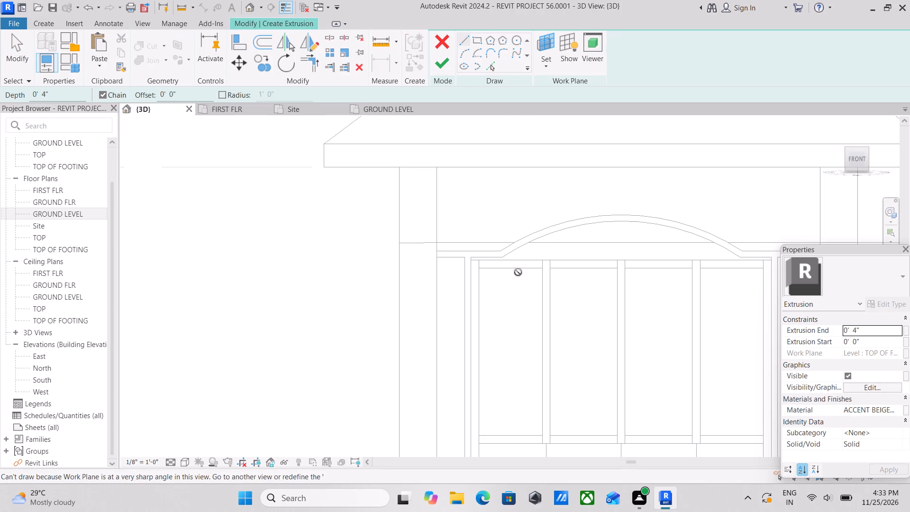
{"action": "scroll", "coordinate": [464, 286], "scroll_direction": "down", "scroll_amount": 2}
{"action": "middle_click_drag", "start_coordinate": [477, 273], "coordinate": [504, 288], "text": "shift"}
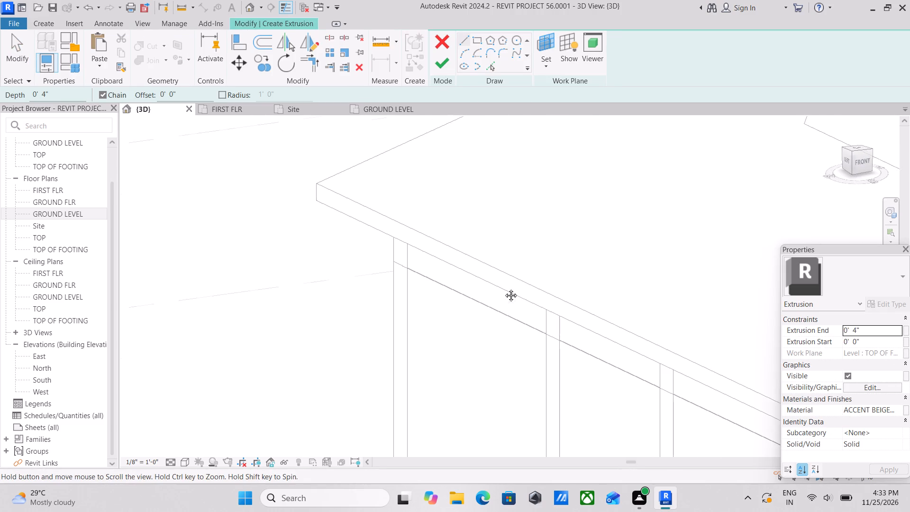
{"action": "middle_click_drag", "start_coordinate": [504, 288], "coordinate": [507, 290], "text": "shift"}
{"action": "scroll", "coordinate": [591, 284], "scroll_direction": "down", "scroll_amount": 2}
{"action": "middle_click_drag", "start_coordinate": [591, 284], "coordinate": [505, 148]}
{"action": "middle_click_drag", "start_coordinate": [767, 292], "coordinate": [538, 239]}
{"action": "left_click", "coordinate": [549, 65]}
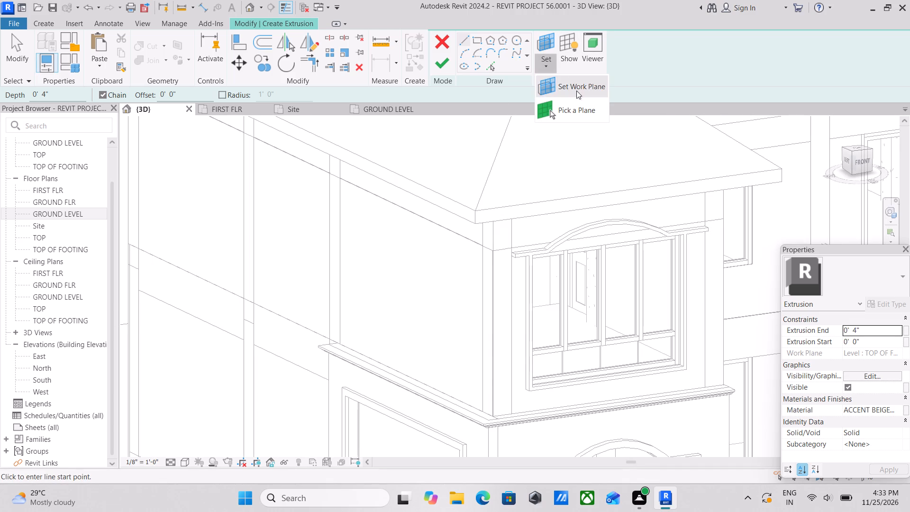
{"action": "left_click", "coordinate": [581, 111]}
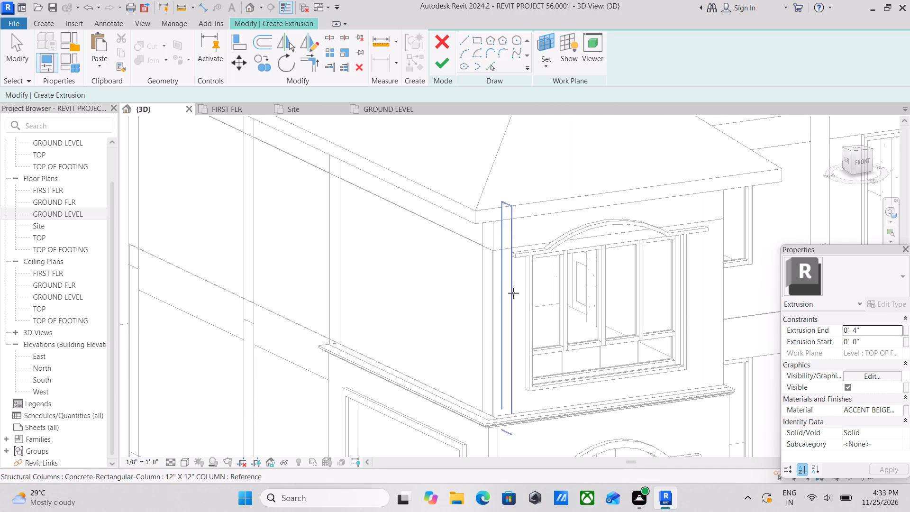
{"action": "scroll", "coordinate": [515, 288], "scroll_direction": "up", "scroll_amount": 3}
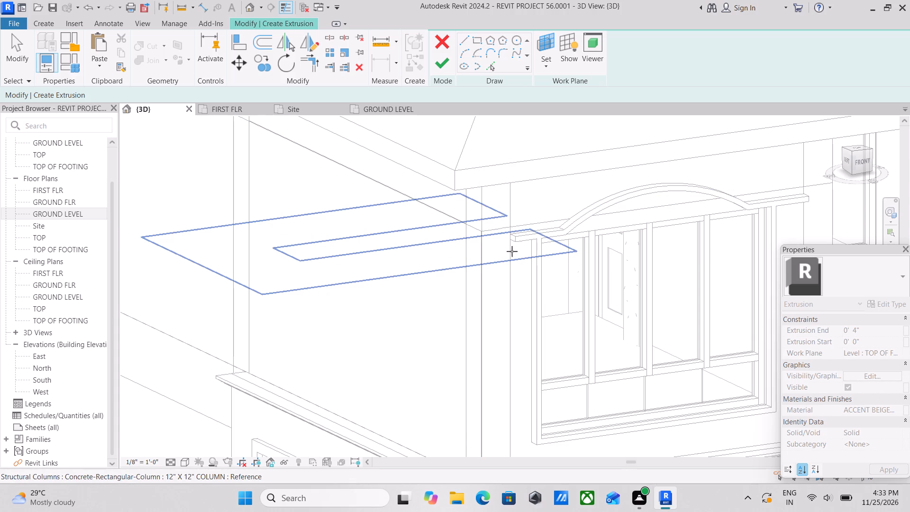
{"action": "middle_click_drag", "start_coordinate": [513, 265], "coordinate": [494, 160]}
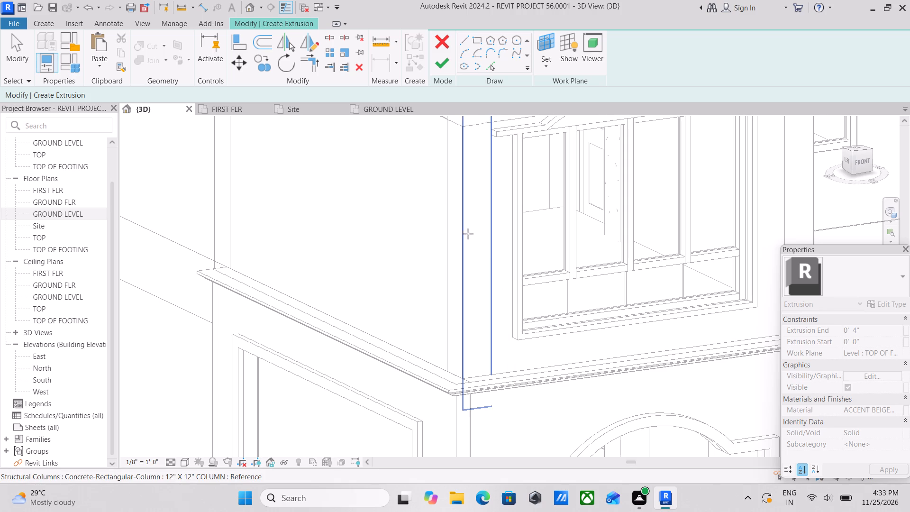
{"action": "scroll", "coordinate": [491, 222], "scroll_direction": "up", "scroll_amount": 4}
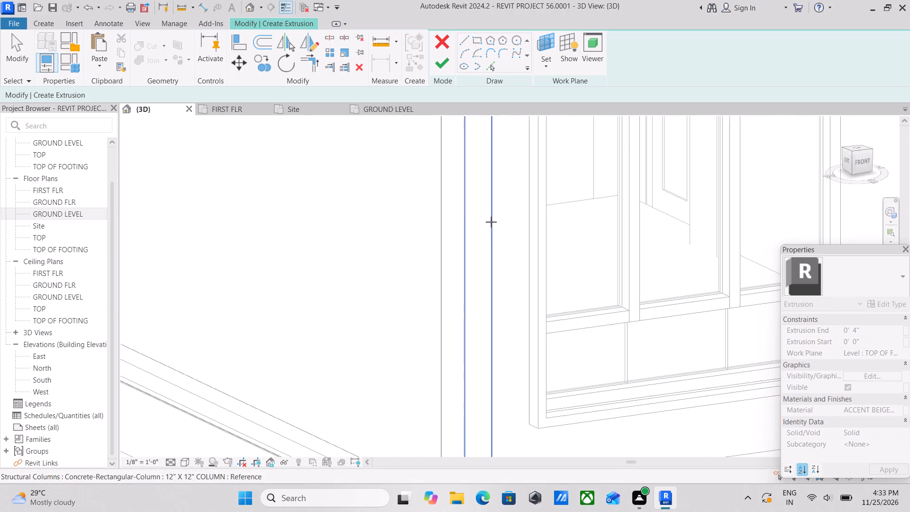
{"action": "scroll", "coordinate": [493, 268], "scroll_direction": "down", "scroll_amount": 3}
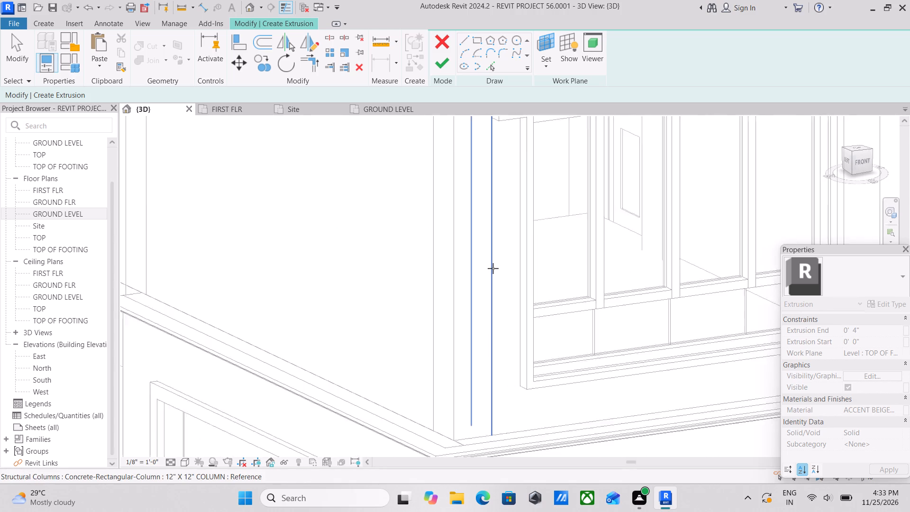
{"action": "middle_click_drag", "start_coordinate": [493, 268], "coordinate": [476, 352]}
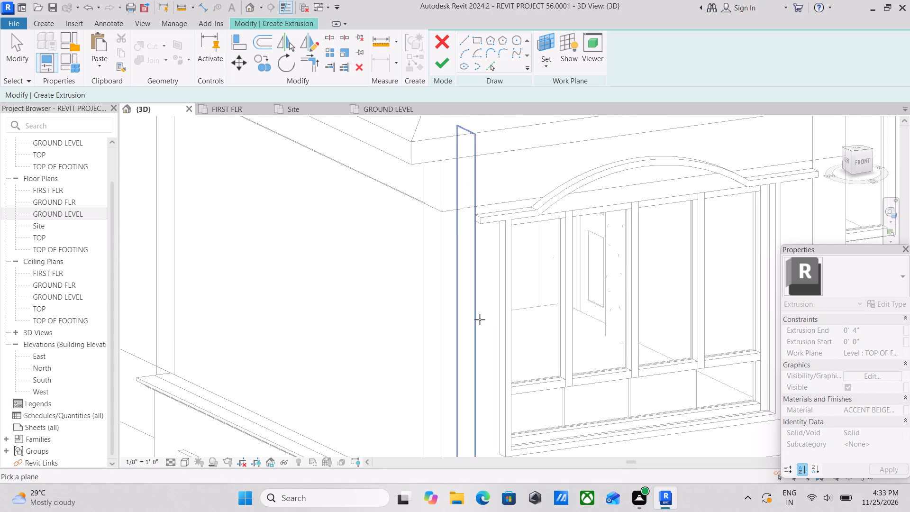
{"action": "scroll", "coordinate": [484, 317], "scroll_direction": "up", "scroll_amount": 3}
{"action": "scroll", "coordinate": [483, 274], "scroll_direction": "up", "scroll_amount": 2}
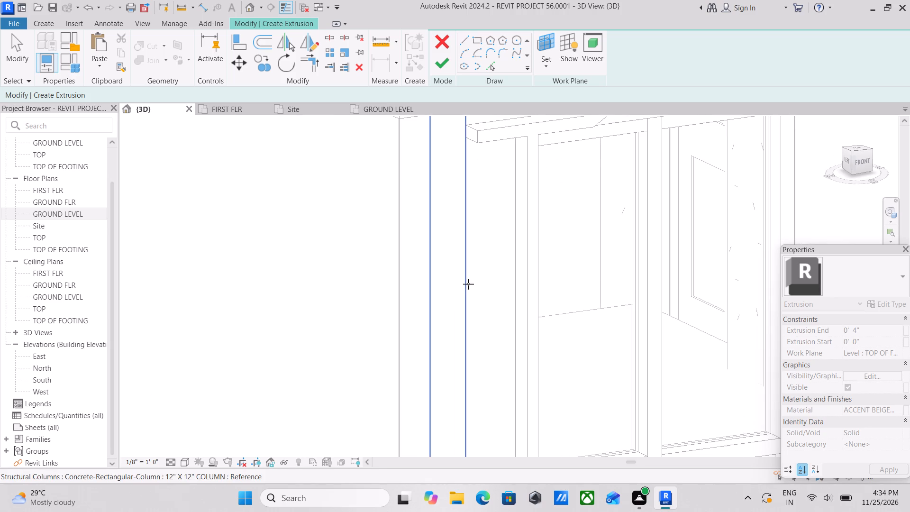
{"action": "scroll", "coordinate": [475, 277], "scroll_direction": "down", "scroll_amount": 2}
{"action": "middle_click_drag", "start_coordinate": [475, 277], "coordinate": [449, 315]}
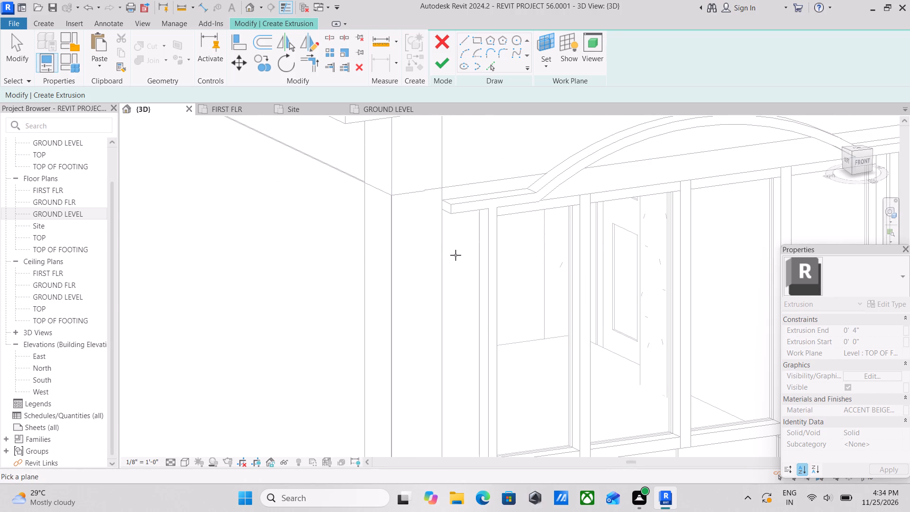
{"action": "scroll", "coordinate": [455, 255], "scroll_direction": "down", "scroll_amount": 4}
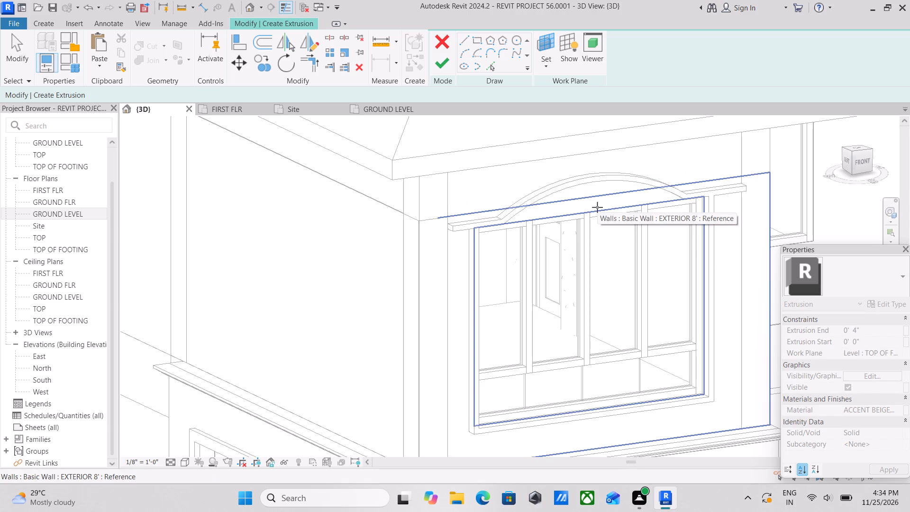
{"action": "left_click", "coordinate": [597, 207]}
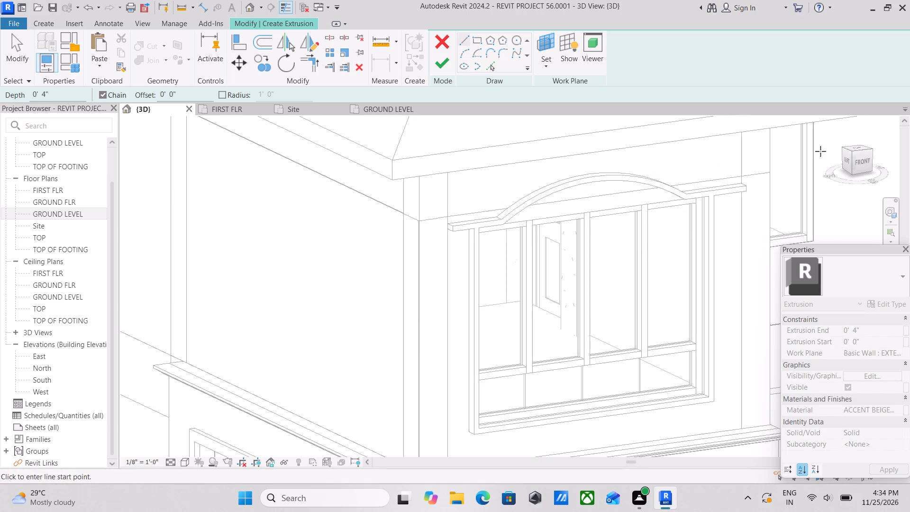
Orient the 3D view to the front and frame the upper arched window's corner where the surround's top band meets the corner column.
{"action": "left_click", "coordinate": [859, 160]}
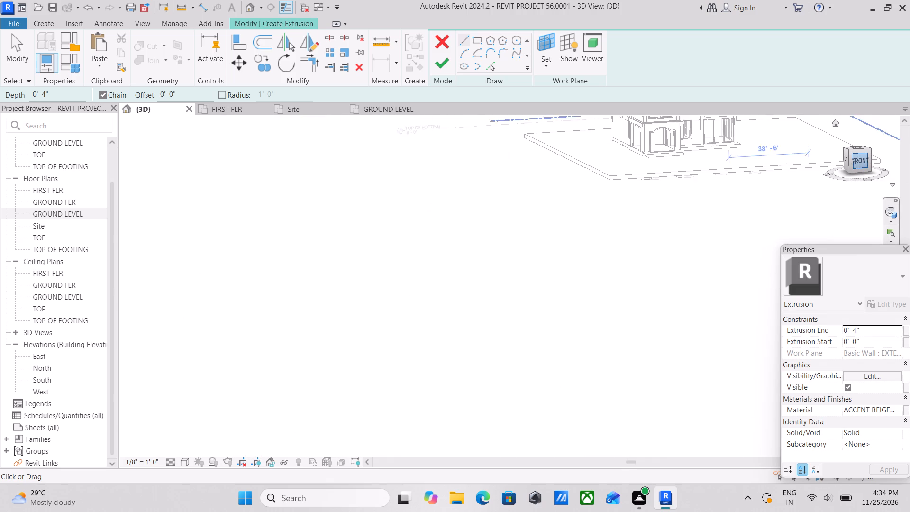
{"action": "scroll", "coordinate": [557, 233], "scroll_direction": "up", "scroll_amount": 3}
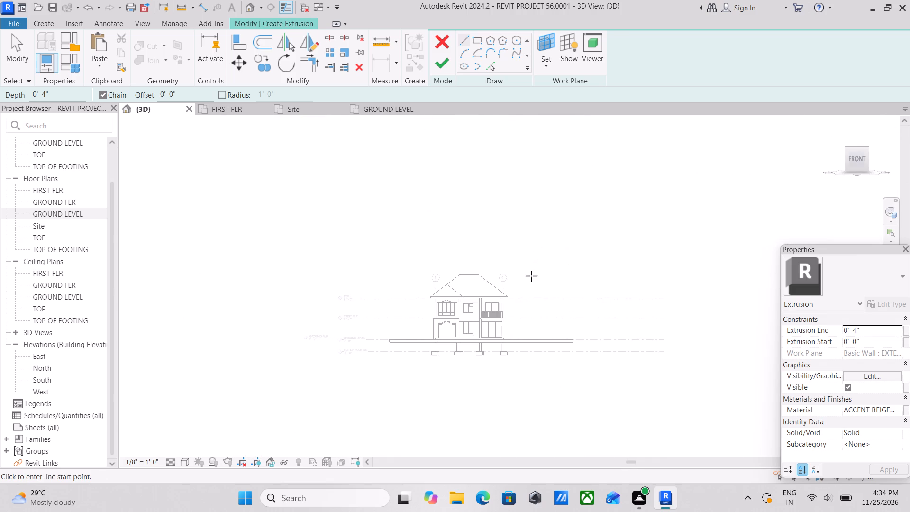
{"action": "scroll", "coordinate": [451, 359], "scroll_direction": "up", "scroll_amount": 4}
{"action": "scroll", "coordinate": [433, 314], "scroll_direction": "up", "scroll_amount": 4}
{"action": "scroll", "coordinate": [443, 260], "scroll_direction": "up", "scroll_amount": 4}
{"action": "scroll", "coordinate": [439, 210], "scroll_direction": "up", "scroll_amount": 3}
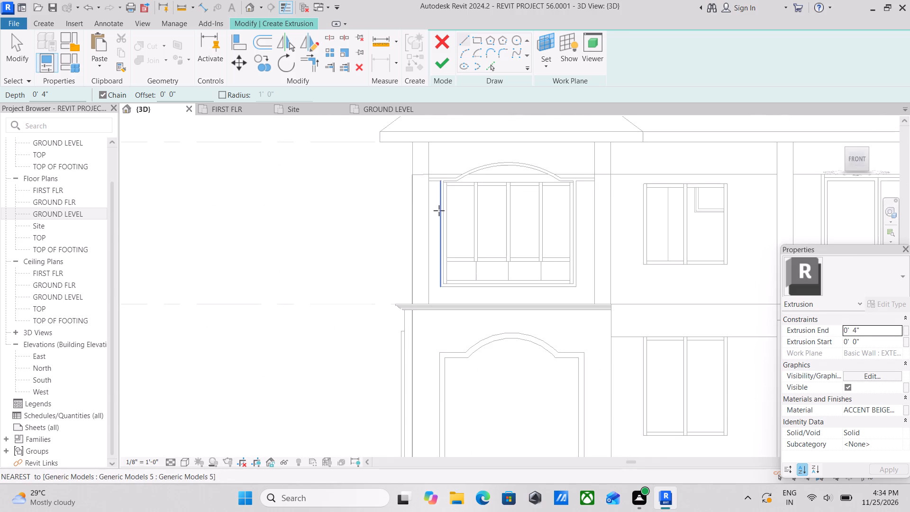
{"action": "scroll", "coordinate": [422, 200], "scroll_direction": "up", "scroll_amount": 4}
{"action": "middle_click_drag", "start_coordinate": [441, 188], "coordinate": [466, 266]}
{"action": "scroll", "coordinate": [464, 245], "scroll_direction": "up", "scroll_amount": 2}
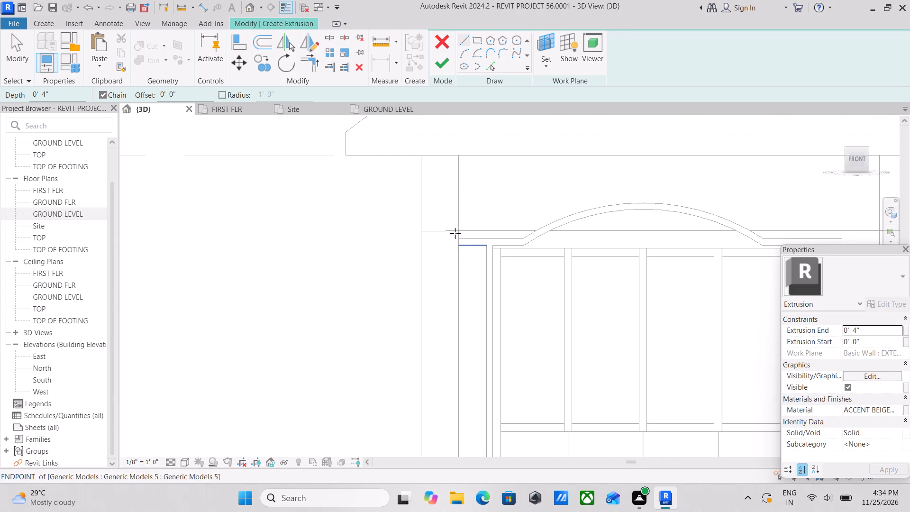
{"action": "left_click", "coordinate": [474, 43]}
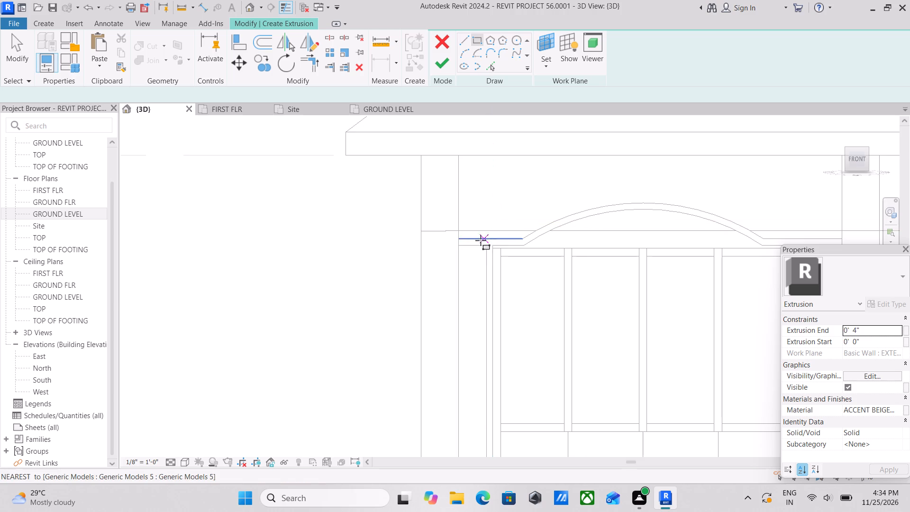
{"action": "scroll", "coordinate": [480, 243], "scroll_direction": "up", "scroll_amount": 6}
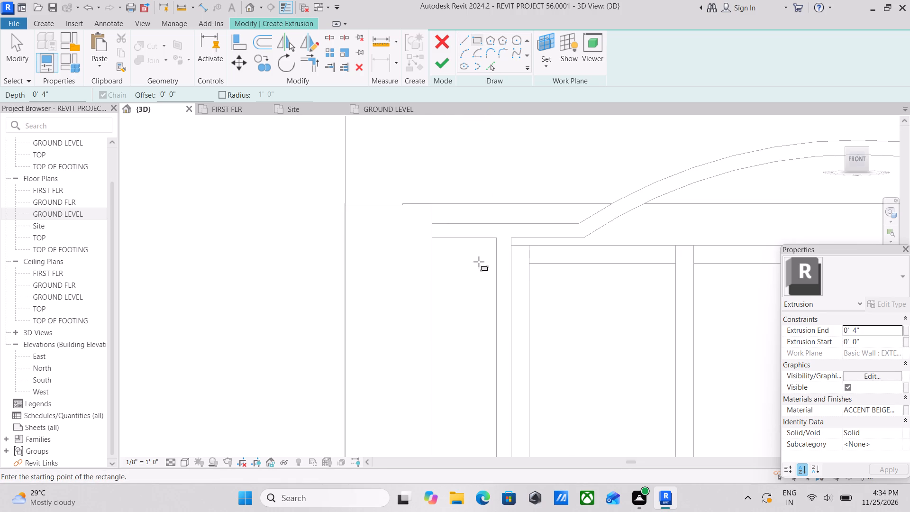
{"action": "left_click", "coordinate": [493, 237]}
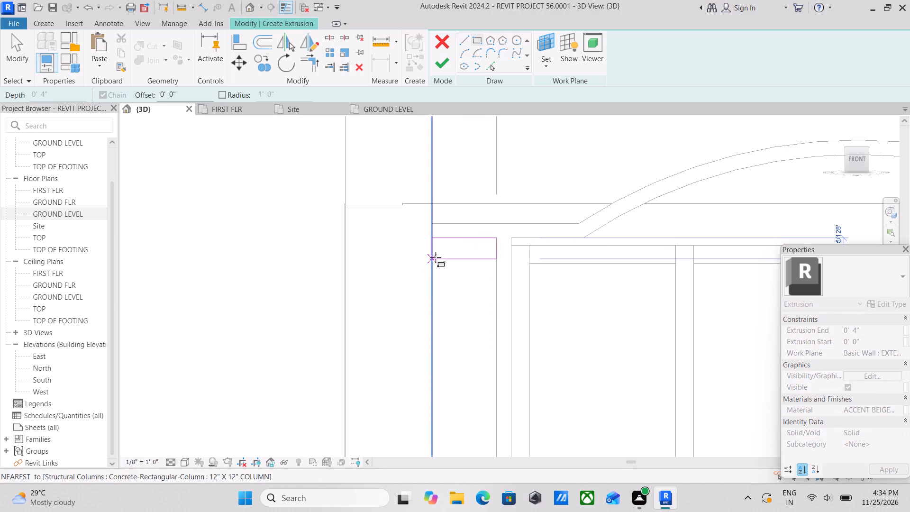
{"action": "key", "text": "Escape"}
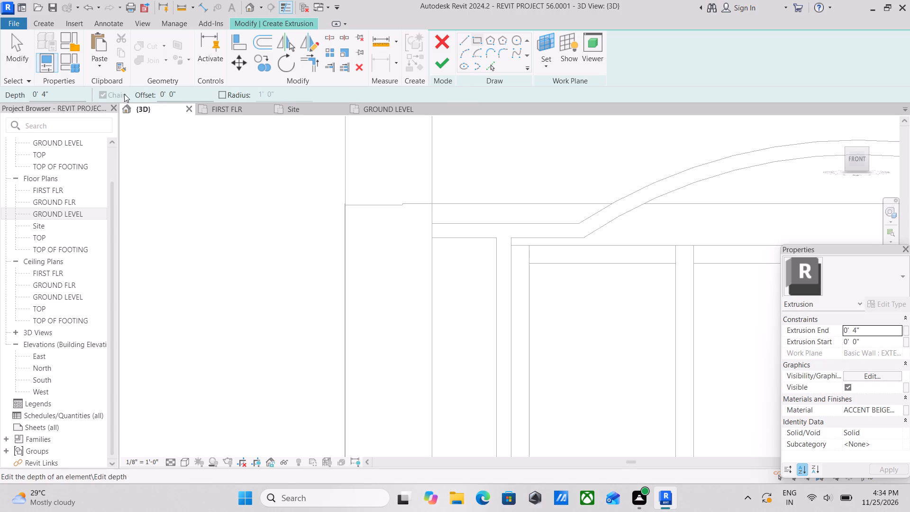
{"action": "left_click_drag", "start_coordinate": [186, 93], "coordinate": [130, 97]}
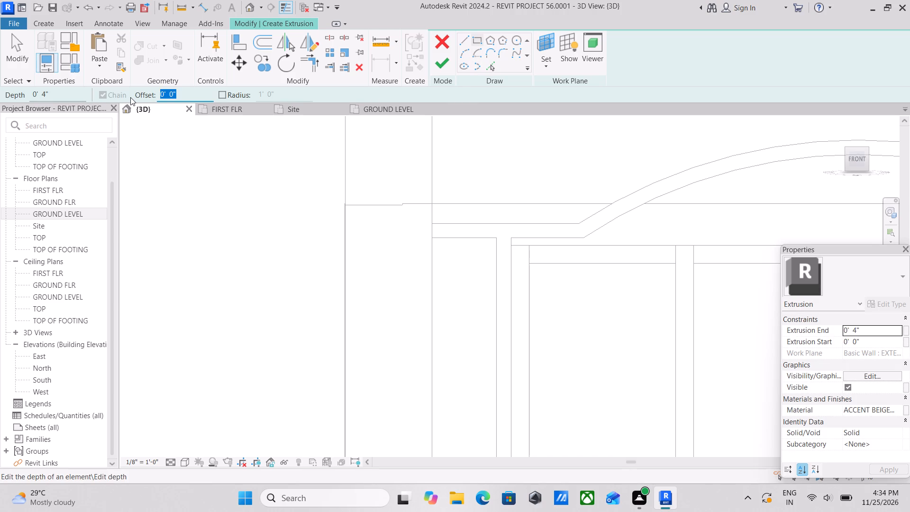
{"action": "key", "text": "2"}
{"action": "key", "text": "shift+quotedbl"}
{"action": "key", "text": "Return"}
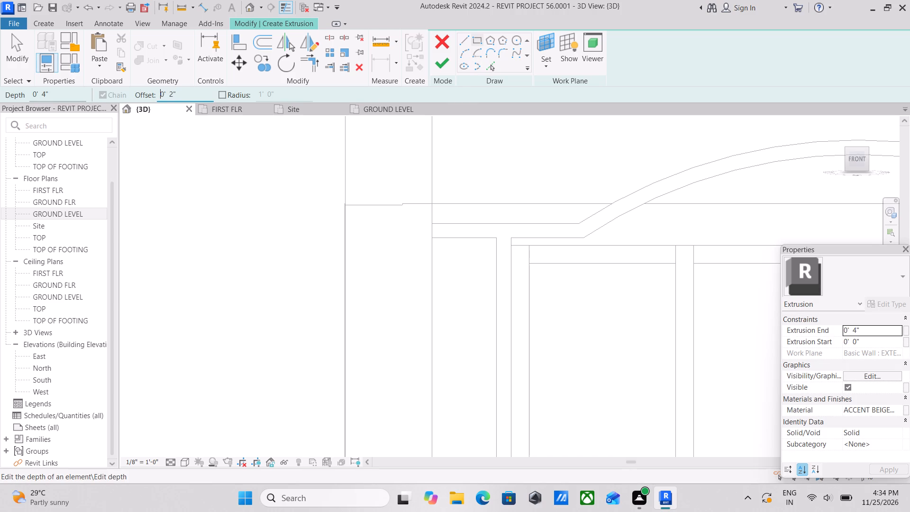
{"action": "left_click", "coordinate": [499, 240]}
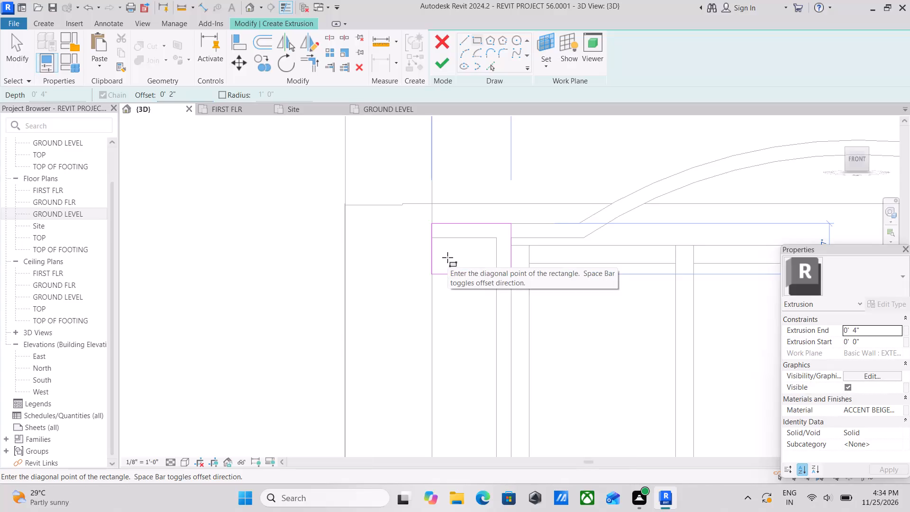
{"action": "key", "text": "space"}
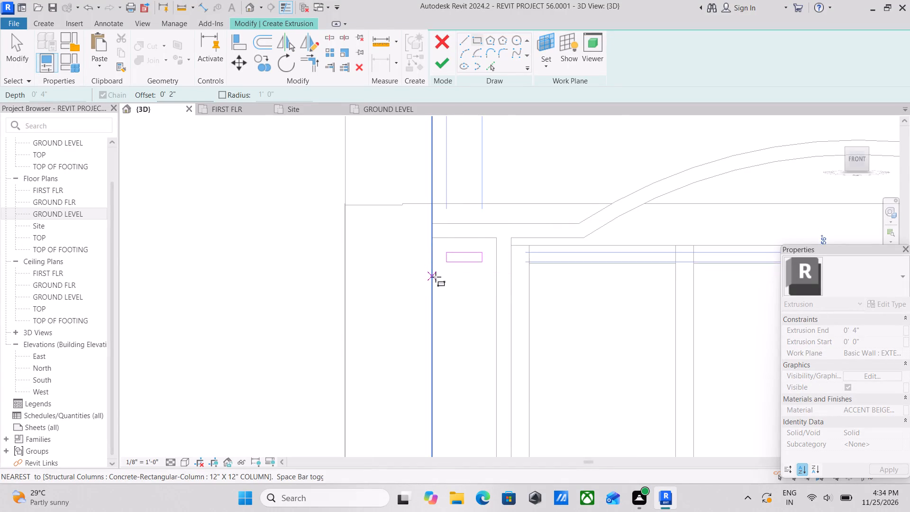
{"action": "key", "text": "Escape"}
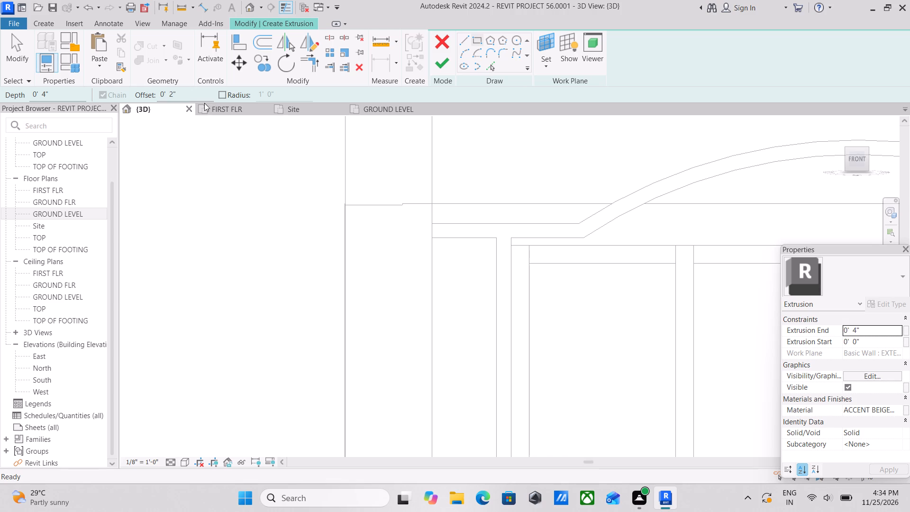
Sketch a rectangle about 7" wide and 2" high under the surround's top band, offset 1" inward, between the corner column and window surround.
{"action": "left_click_drag", "start_coordinate": [190, 93], "coordinate": [122, 100]}
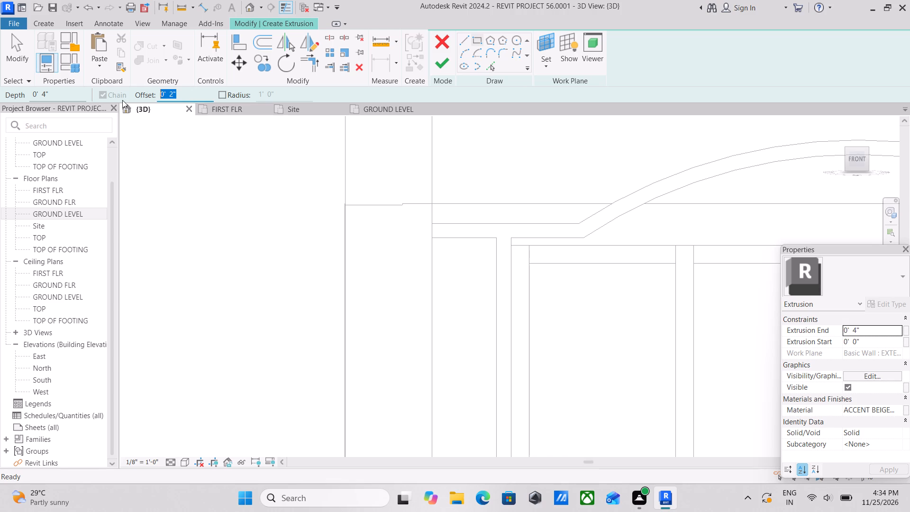
{"action": "key", "text": "1"}
{"action": "key", "text": "shift+quotedbl"}
{"action": "key", "text": "Return"}
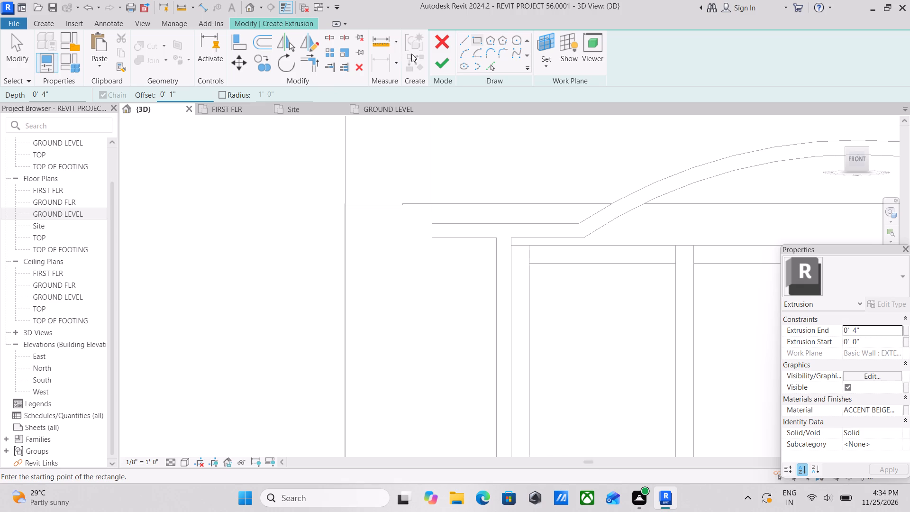
{"action": "left_click", "coordinate": [478, 40]}
{"action": "scroll", "coordinate": [518, 249], "scroll_direction": "up", "scroll_amount": 2}
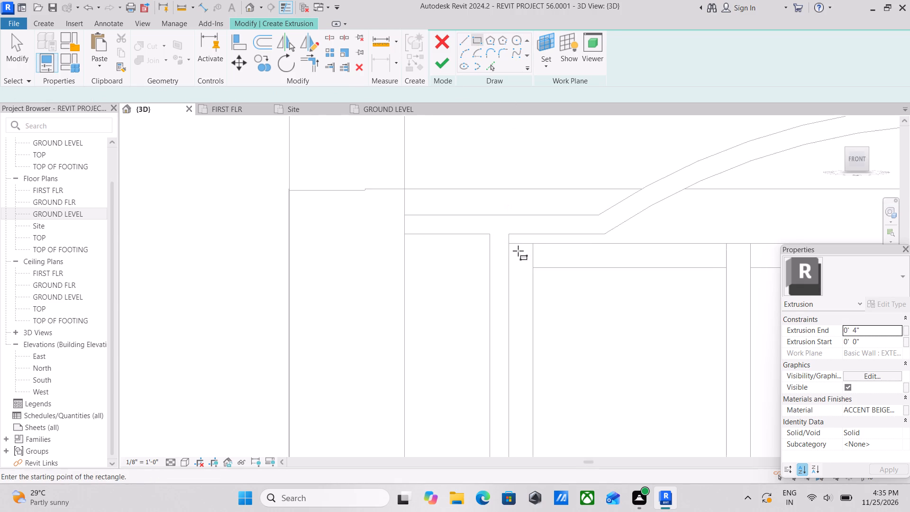
{"action": "left_click", "coordinate": [488, 235]}
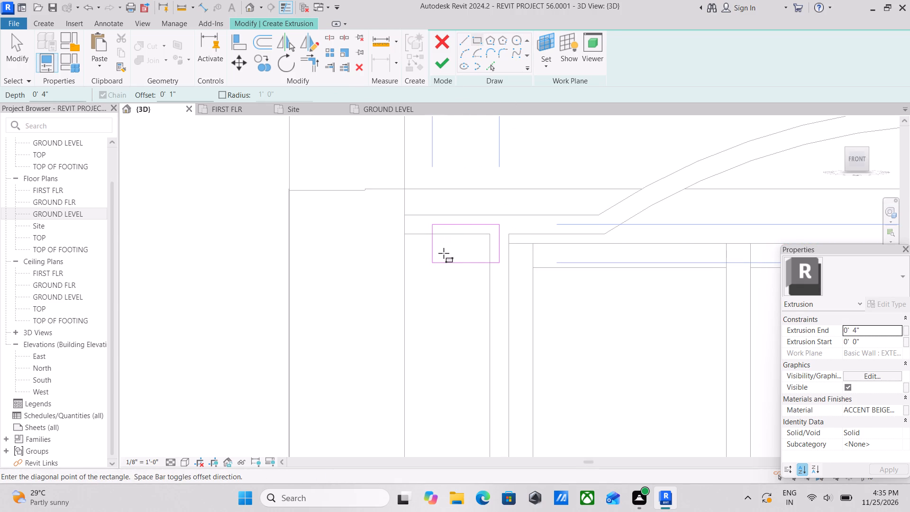
{"action": "key", "text": "space"}
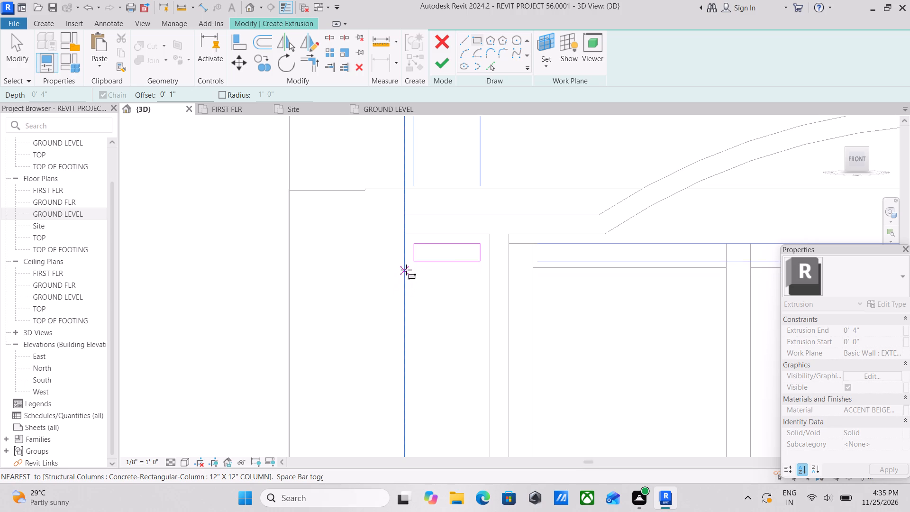
{"action": "left_click", "coordinate": [406, 273]}
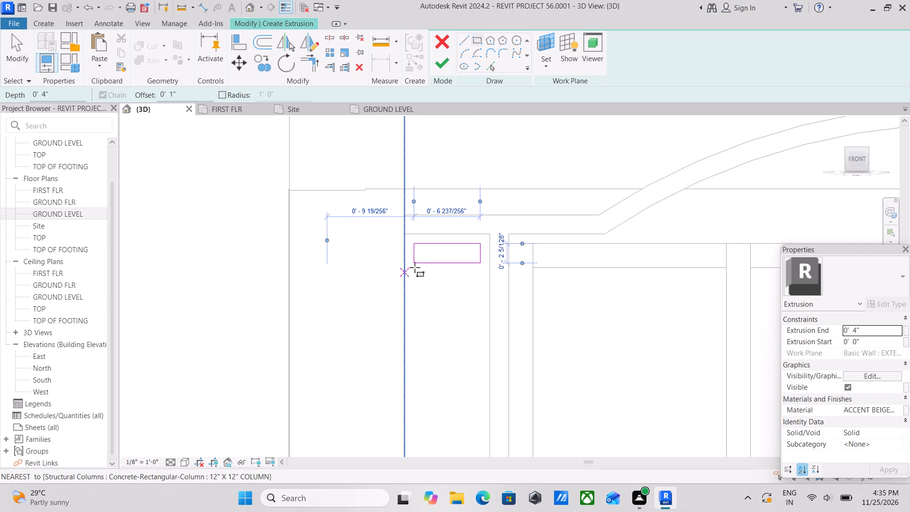
{"action": "scroll", "coordinate": [492, 252], "scroll_direction": "up", "scroll_amount": 4}
{"action": "key", "text": "Escape"}
{"action": "scroll", "coordinate": [466, 243], "scroll_direction": "up", "scroll_amount": 3}
{"action": "key", "text": "Escape"}
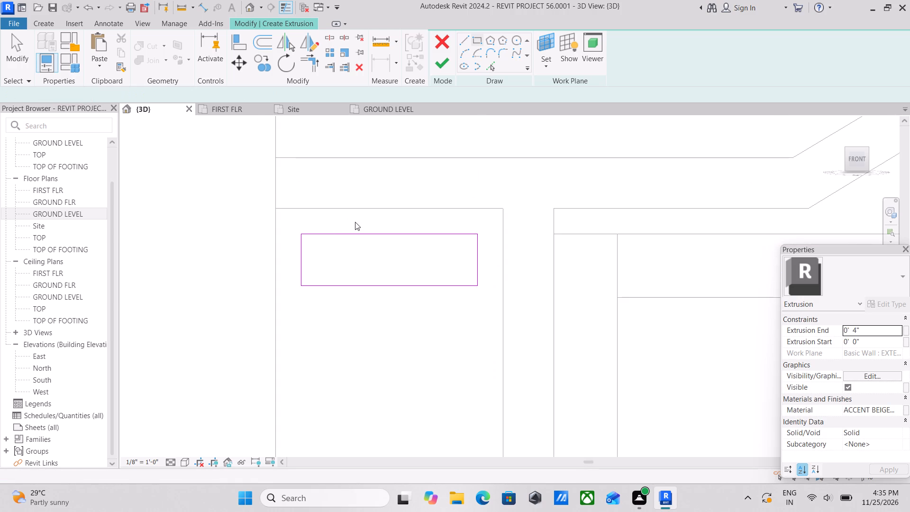
{"action": "key", "text": "Escape"}
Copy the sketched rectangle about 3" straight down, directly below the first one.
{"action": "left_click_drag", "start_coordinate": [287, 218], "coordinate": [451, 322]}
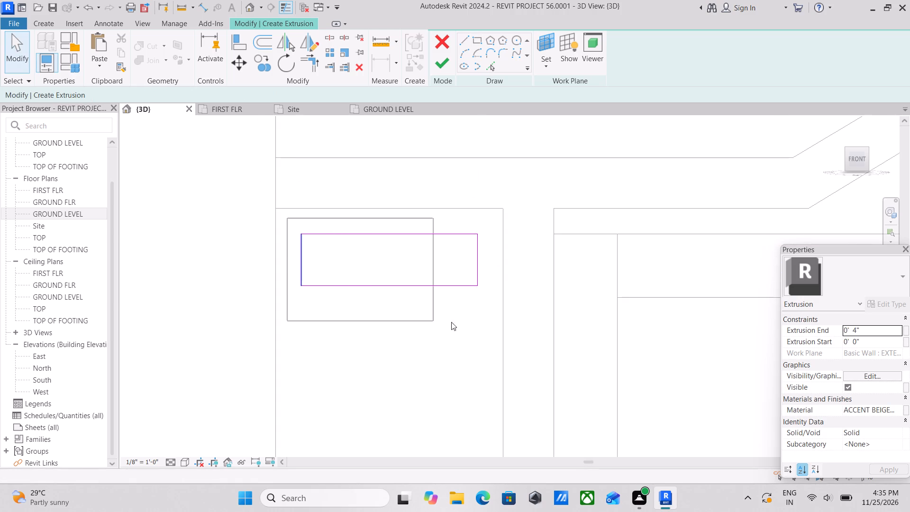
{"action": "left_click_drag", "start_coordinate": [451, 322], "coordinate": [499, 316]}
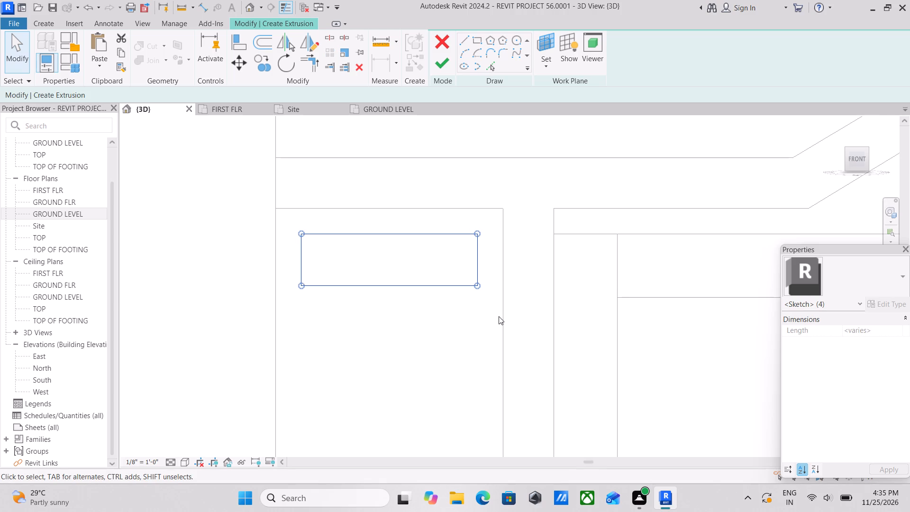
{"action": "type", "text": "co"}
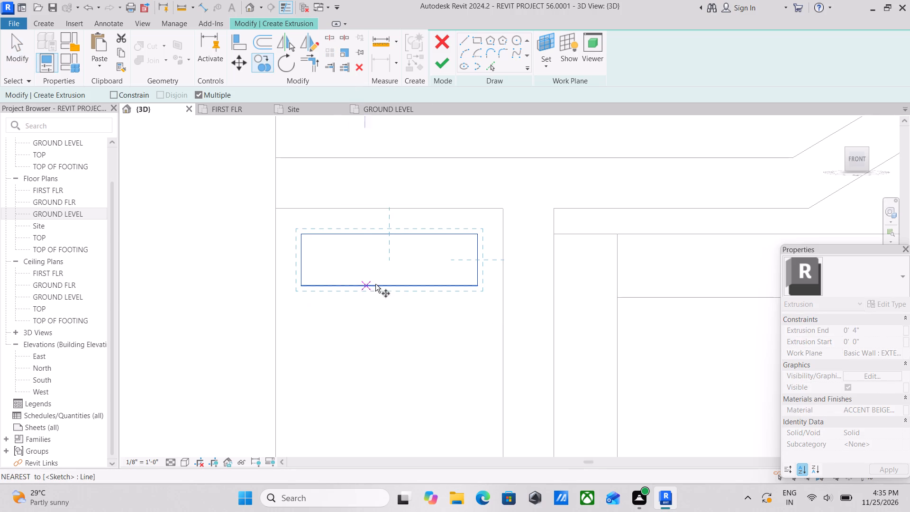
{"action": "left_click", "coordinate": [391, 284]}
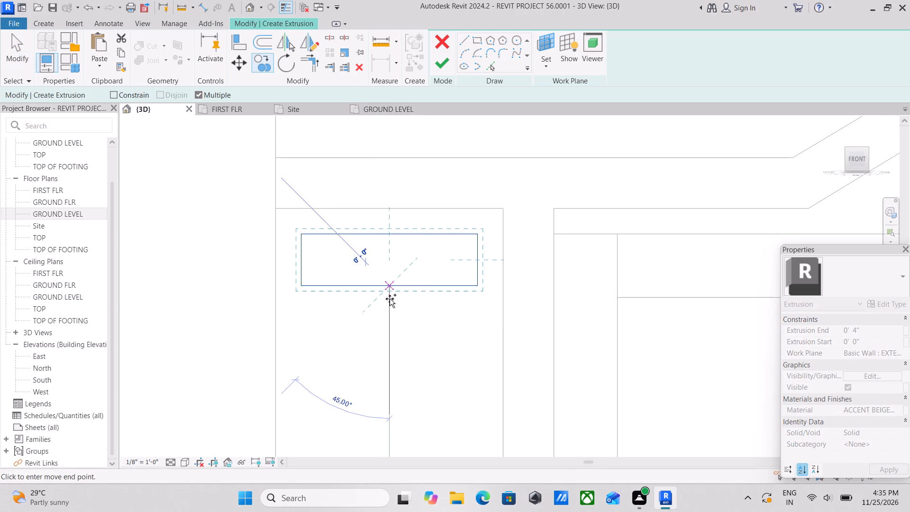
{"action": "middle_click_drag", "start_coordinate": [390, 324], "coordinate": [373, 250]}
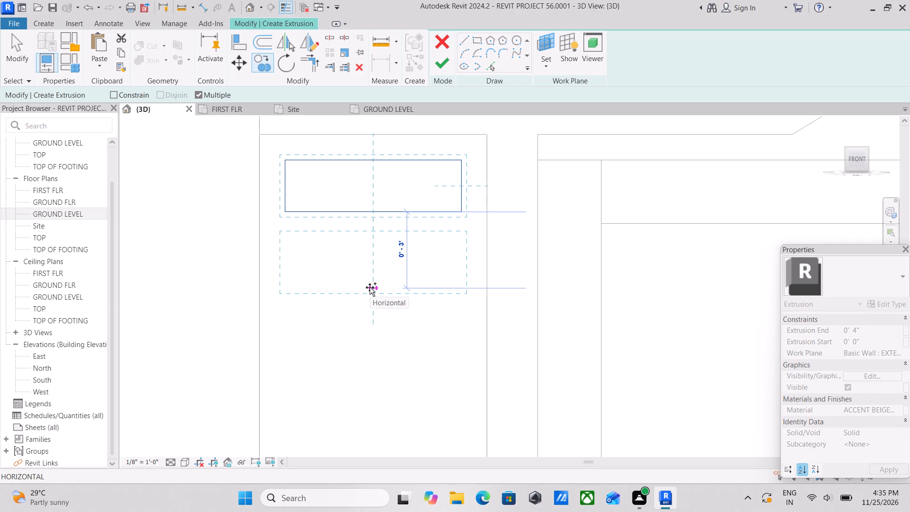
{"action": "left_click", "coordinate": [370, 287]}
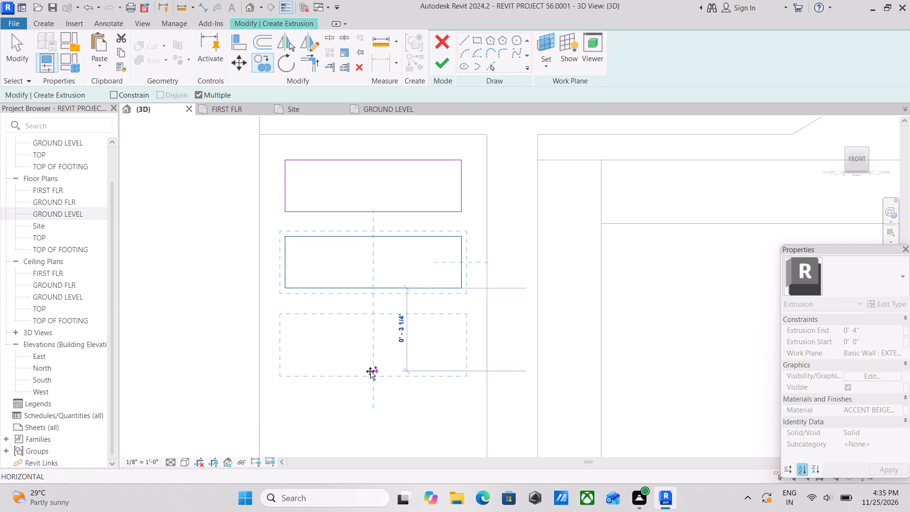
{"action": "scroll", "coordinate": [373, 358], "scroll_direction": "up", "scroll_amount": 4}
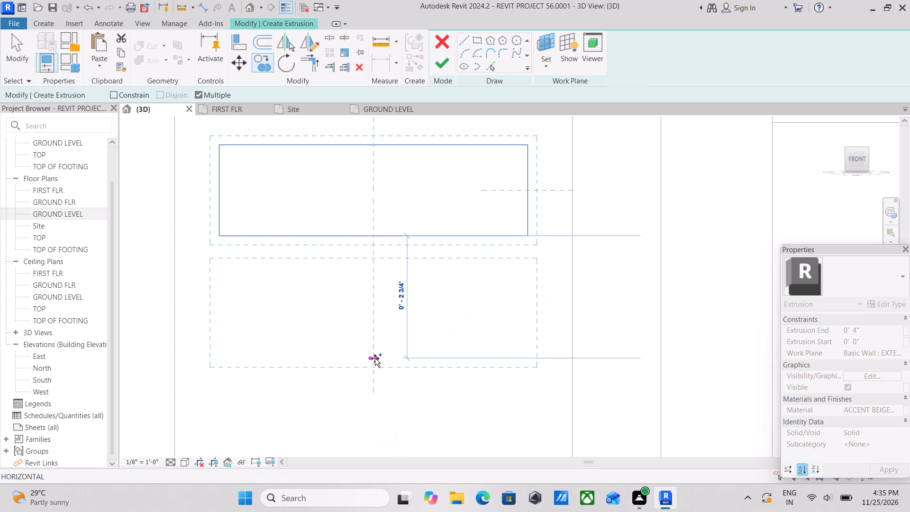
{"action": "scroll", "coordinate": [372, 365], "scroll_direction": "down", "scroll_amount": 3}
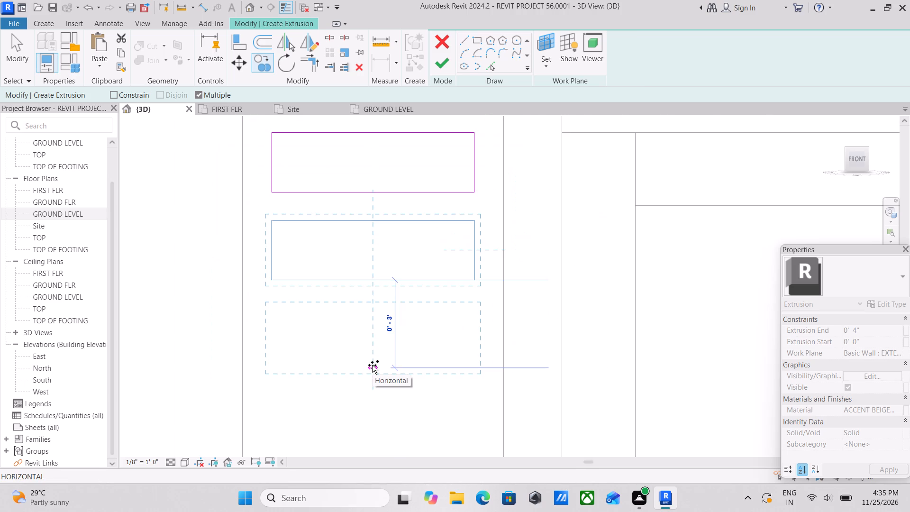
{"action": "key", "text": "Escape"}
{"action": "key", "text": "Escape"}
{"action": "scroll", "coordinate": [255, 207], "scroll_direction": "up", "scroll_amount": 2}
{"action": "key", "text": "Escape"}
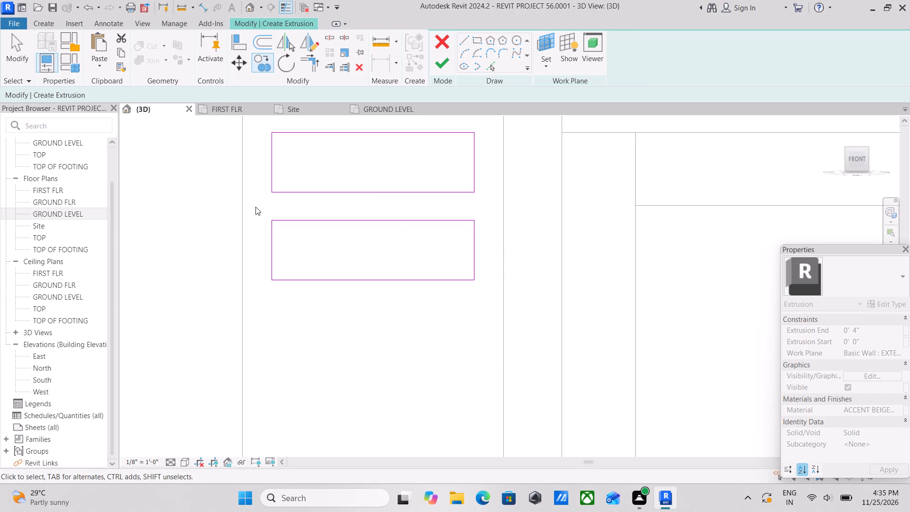
Delete all four lines of the copied lower rectangle, one by one, keeping only the original rectangle under the surround's top band.
{"action": "left_click", "coordinate": [386, 221]}
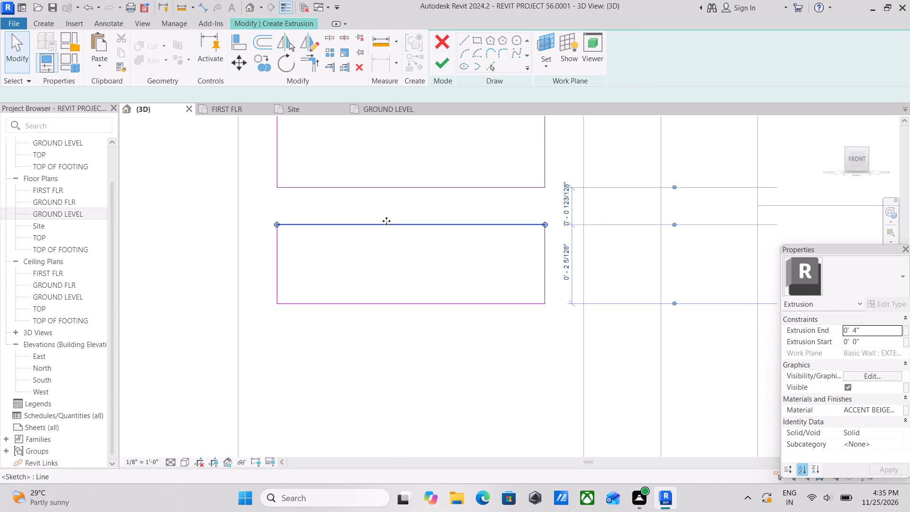
{"action": "right_click", "coordinate": [386, 221]}
{"action": "left_click", "coordinate": [419, 298]}
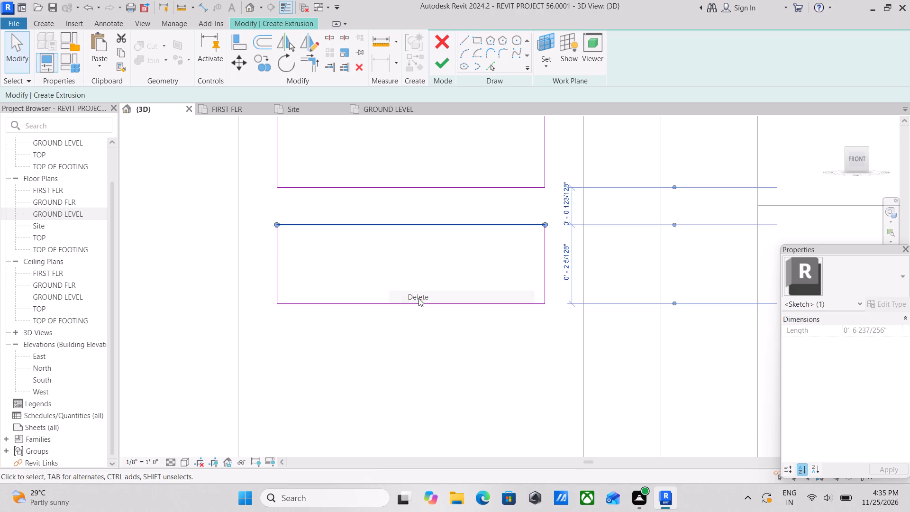
{"action": "left_click", "coordinate": [271, 282]}
{"action": "left_click", "coordinate": [275, 280]}
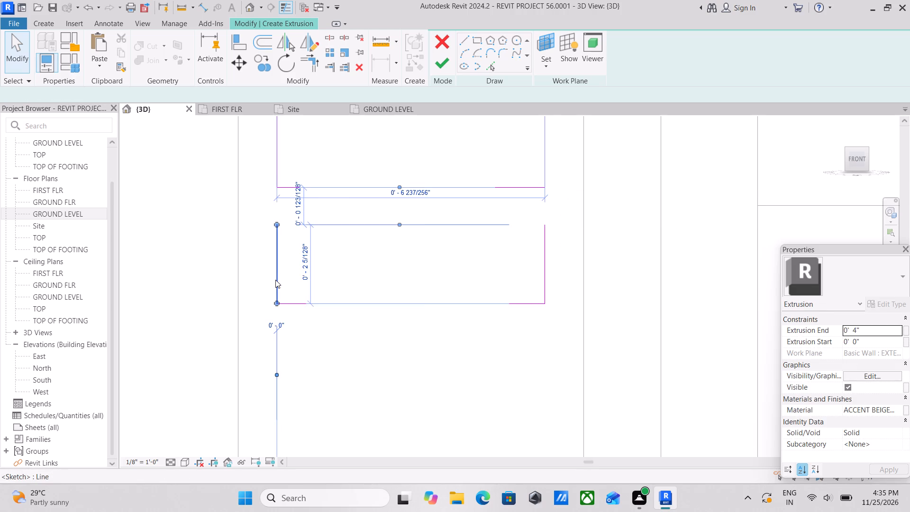
{"action": "right_click", "coordinate": [275, 280]}
{"action": "left_click", "coordinate": [332, 298]}
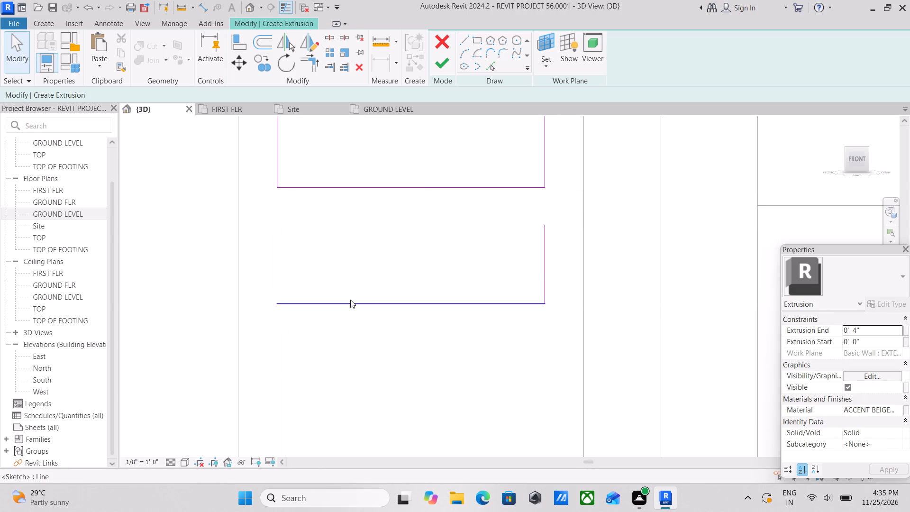
{"action": "left_click", "coordinate": [351, 301]}
{"action": "right_click", "coordinate": [351, 301]}
{"action": "left_click", "coordinate": [389, 300]}
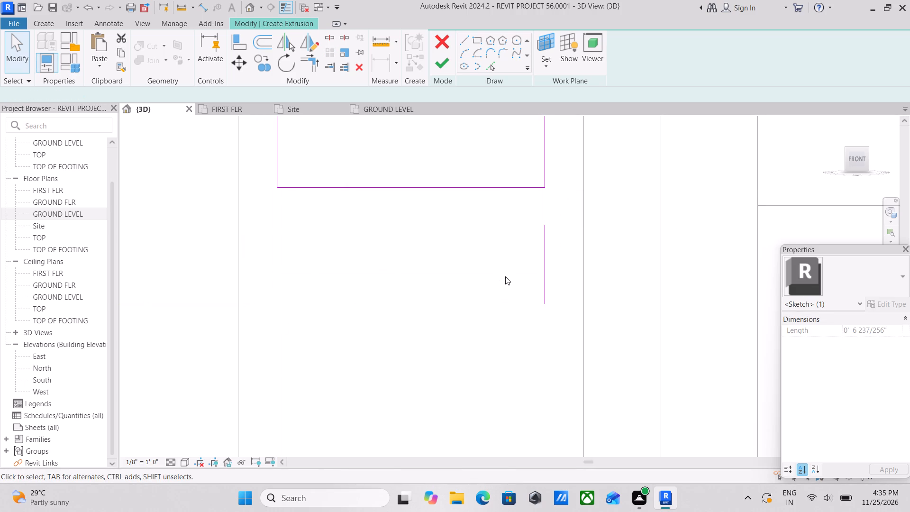
{"action": "left_click", "coordinate": [545, 275]}
{"action": "right_click", "coordinate": [545, 275]}
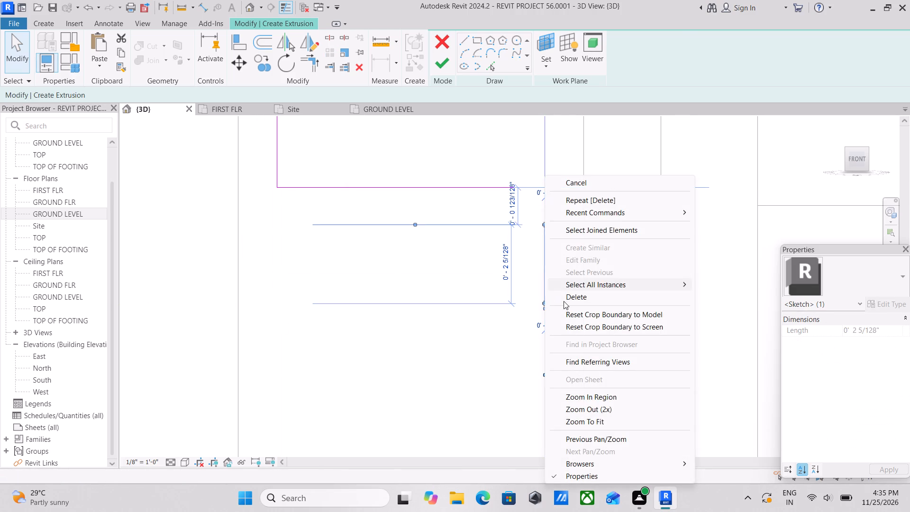
{"action": "left_click", "coordinate": [564, 300]}
Select the remaining rectangle's four lines and copy them 3" straight down with multiple copying active.
{"action": "scroll", "coordinate": [564, 300], "scroll_direction": "down", "scroll_amount": 2}
{"action": "middle_click_drag", "start_coordinate": [503, 286], "coordinate": [521, 366]}
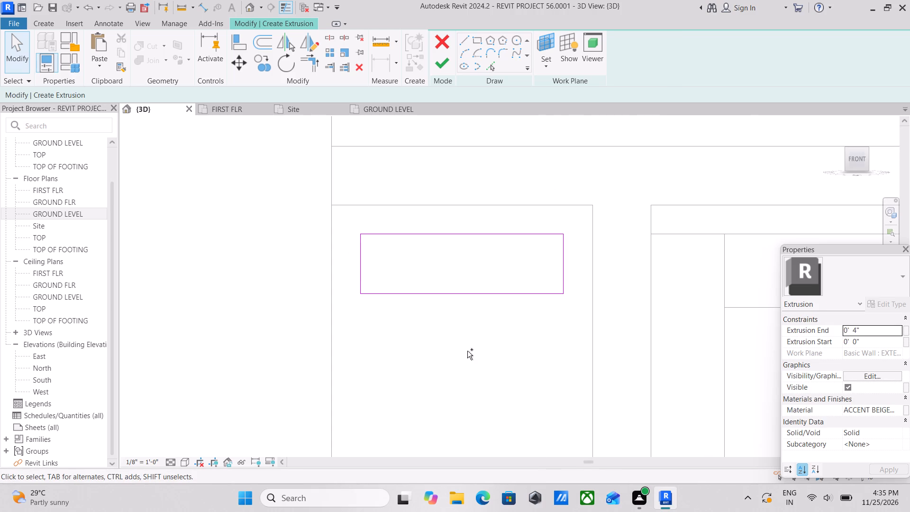
{"action": "left_click", "coordinate": [423, 290], "text": "ctrl"}
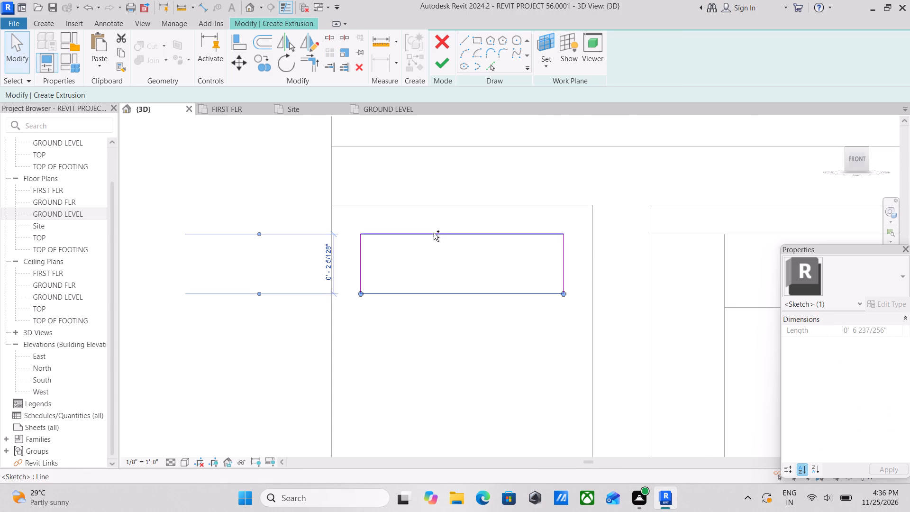
{"action": "left_click", "coordinate": [434, 233], "text": "ctrl"}
{"action": "left_click", "coordinate": [362, 266], "text": "ctrl"}
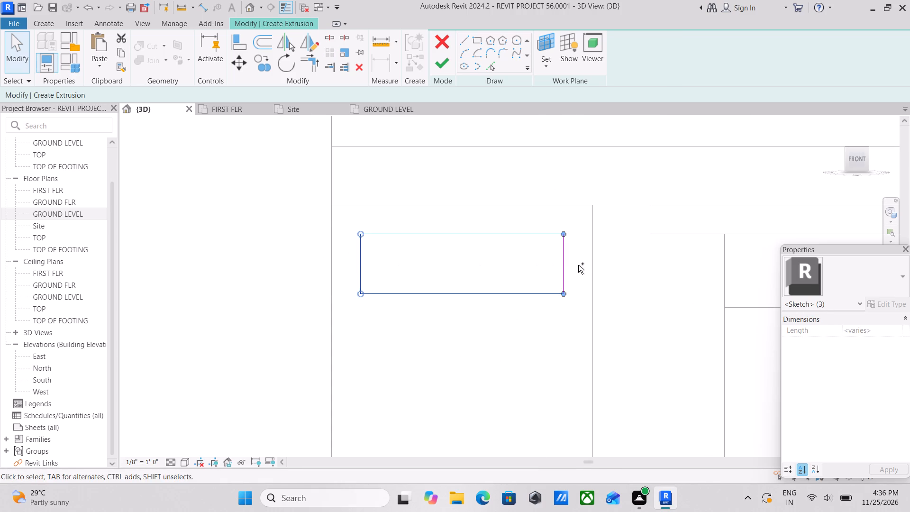
{"action": "left_click", "coordinate": [562, 268], "text": "ctrl"}
{"action": "scroll", "coordinate": [413, 266], "scroll_direction": "up", "scroll_amount": 3}
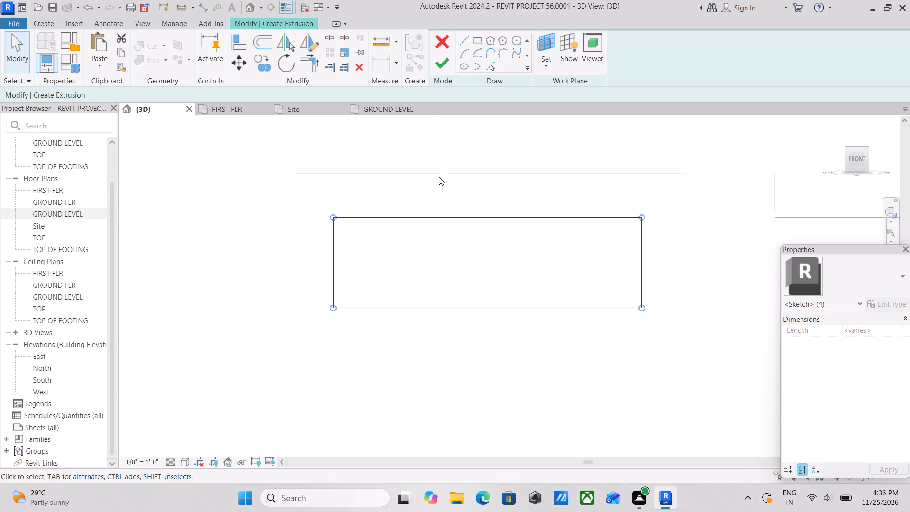
{"action": "type", "text": "co"}
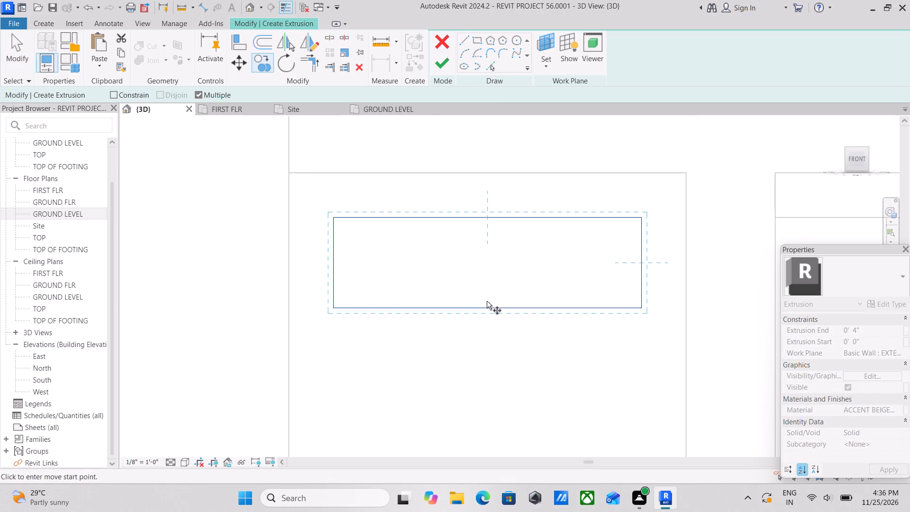
{"action": "left_click", "coordinate": [483, 309]}
{"action": "middle_click_drag", "start_coordinate": [481, 346], "coordinate": [464, 309]}
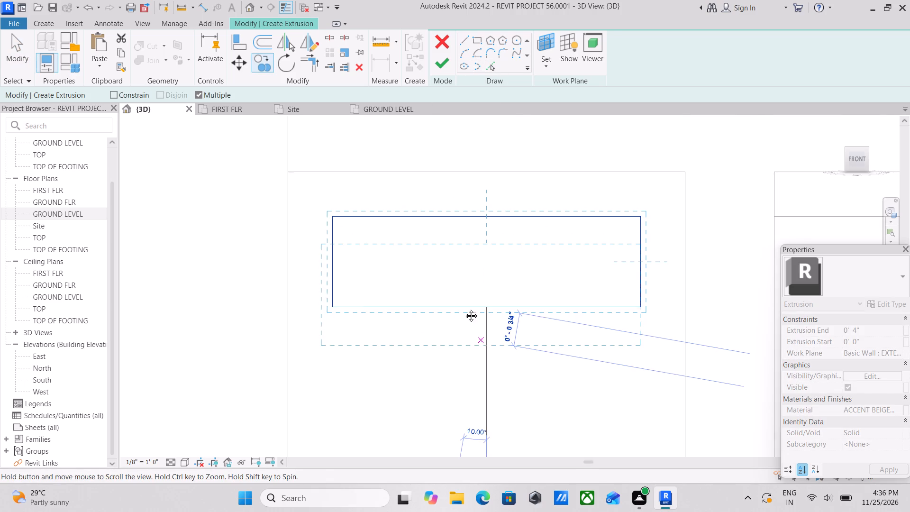
{"action": "middle_click_drag", "start_coordinate": [464, 309], "coordinate": [464, 239]}
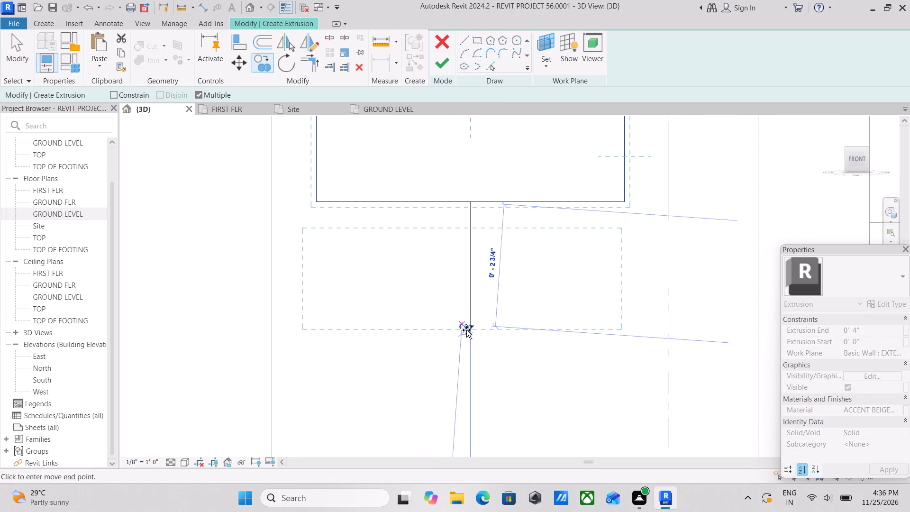
{"action": "left_click", "coordinate": [470, 334]}
Place three more copies of the rectangle straight down the strip, each 3" below the previous one.
{"action": "scroll", "coordinate": [470, 334], "scroll_direction": "down", "scroll_amount": 3}
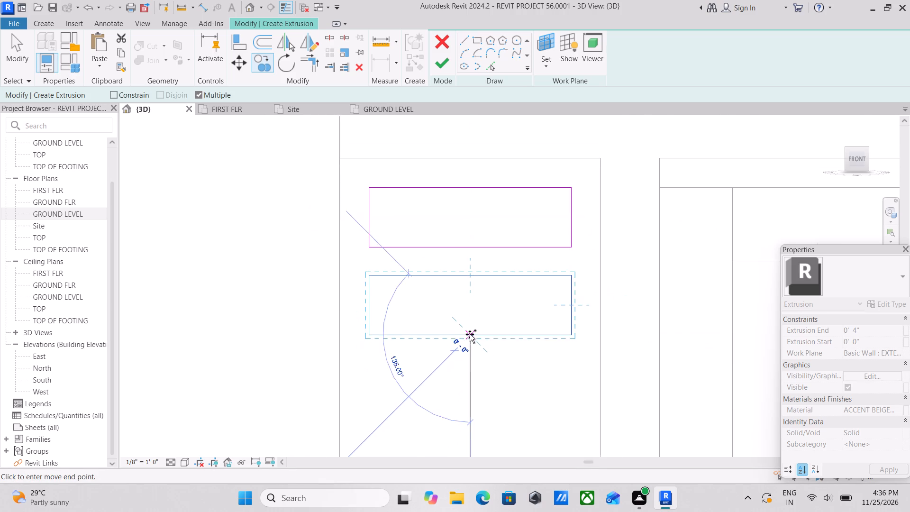
{"action": "middle_click_drag", "start_coordinate": [470, 334], "coordinate": [458, 283]}
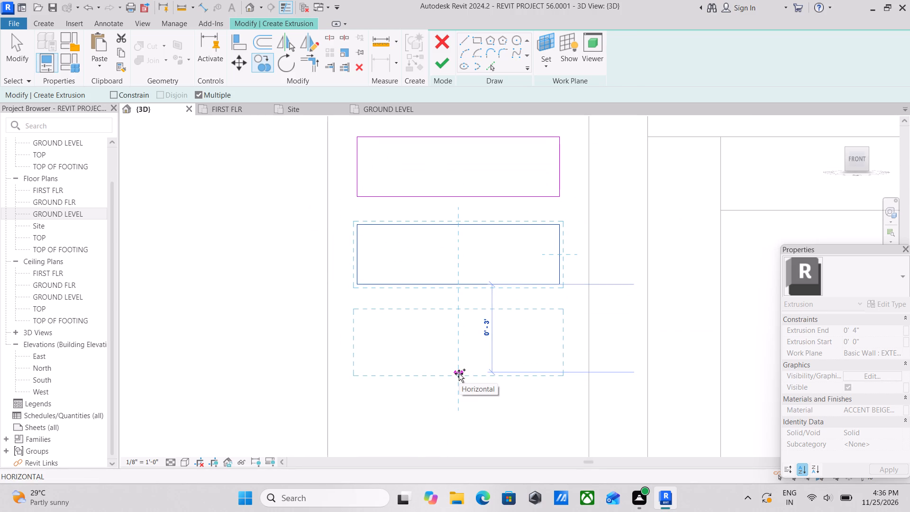
{"action": "left_click", "coordinate": [459, 374]}
{"action": "scroll", "coordinate": [459, 374], "scroll_direction": "down", "scroll_amount": 1}
{"action": "middle_click_drag", "start_coordinate": [459, 374], "coordinate": [458, 281]}
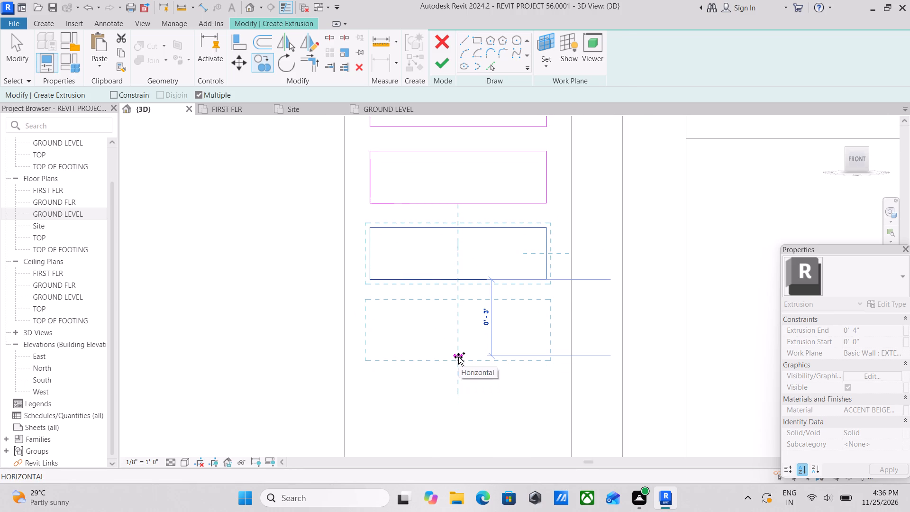
{"action": "left_click", "coordinate": [458, 357]}
{"action": "scroll", "coordinate": [458, 357], "scroll_direction": "down", "scroll_amount": 2}
{"action": "middle_click_drag", "start_coordinate": [458, 357], "coordinate": [454, 300]}
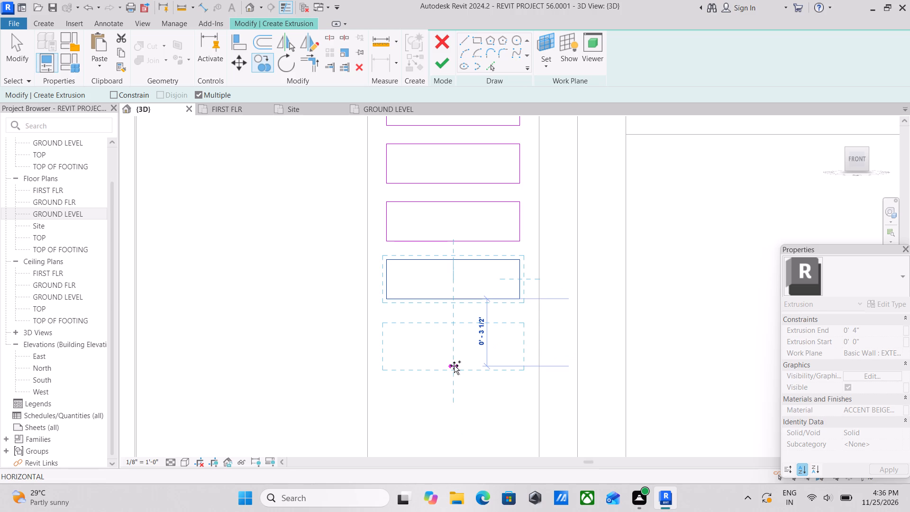
{"action": "left_click", "coordinate": [454, 357]}
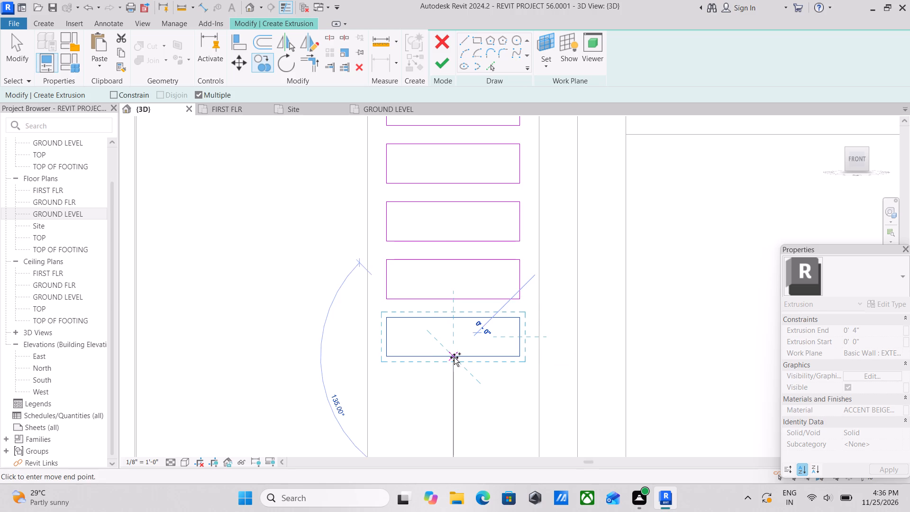
Place three further rectangle copies straight down, the first about 3 1/4" below the lowest one and the other two at 3" intervals.
{"action": "scroll", "coordinate": [454, 357], "scroll_direction": "down", "scroll_amount": 4}
{"action": "middle_click_drag", "start_coordinate": [454, 357], "coordinate": [467, 274]}
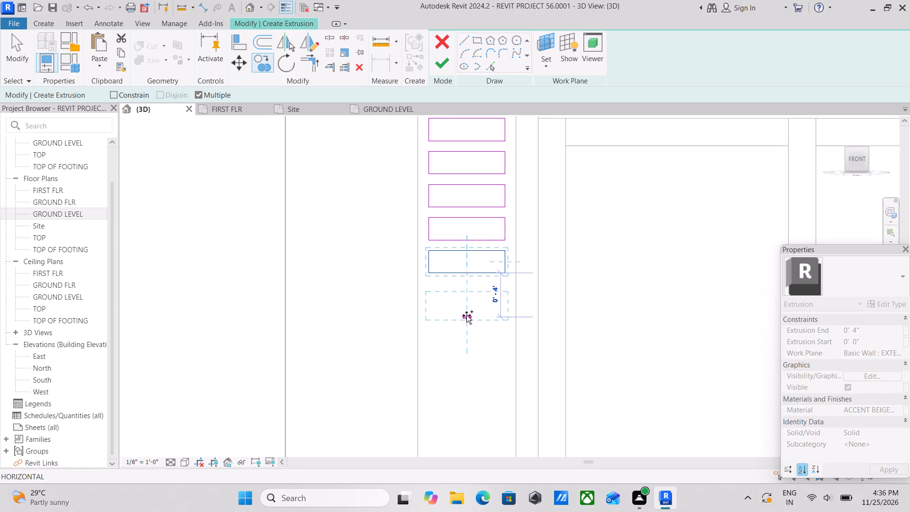
{"action": "scroll", "coordinate": [466, 309], "scroll_direction": "up", "scroll_amount": 4}
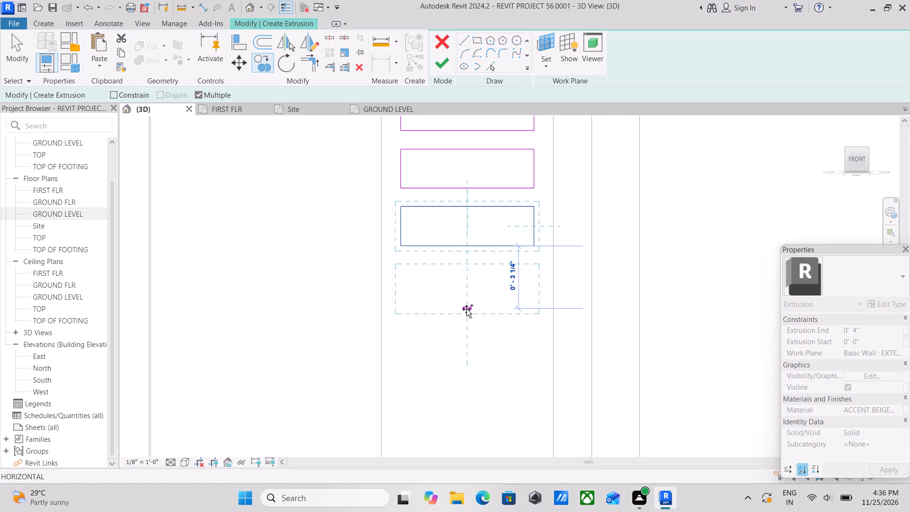
{"action": "left_click", "coordinate": [467, 306]}
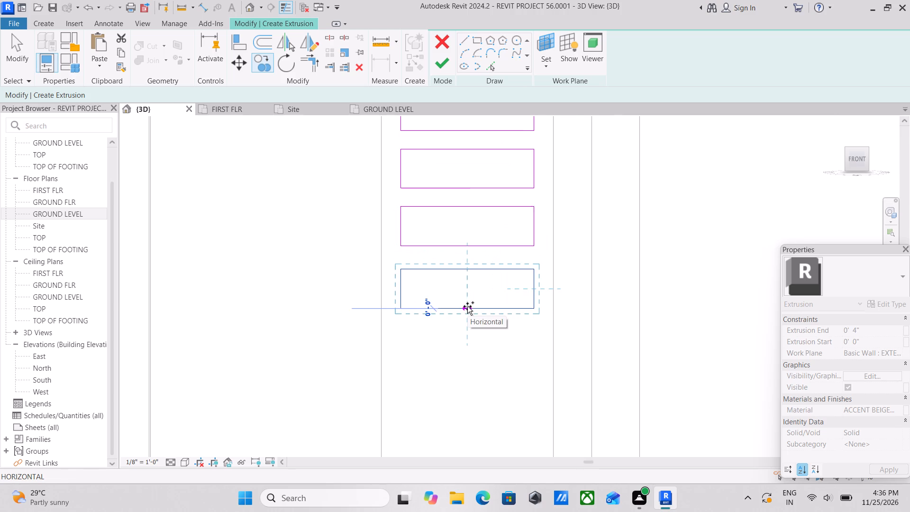
{"action": "scroll", "coordinate": [467, 306], "scroll_direction": "down", "scroll_amount": 5}
{"action": "middle_click_drag", "start_coordinate": [469, 313], "coordinate": [472, 274]}
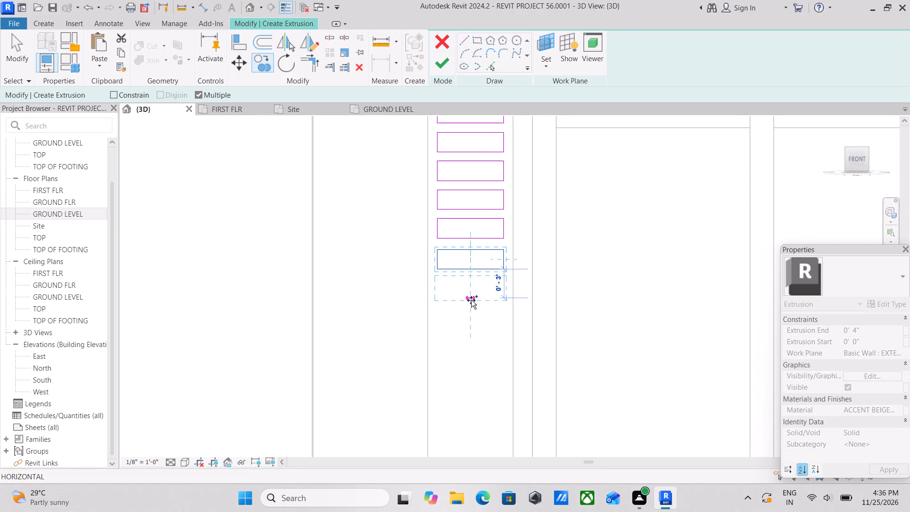
{"action": "left_click", "coordinate": [471, 300]}
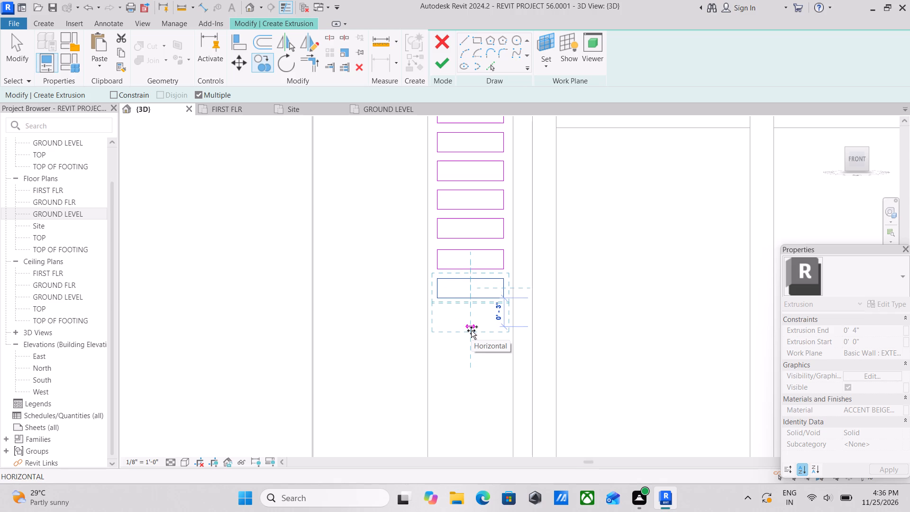
{"action": "scroll", "coordinate": [471, 330], "scroll_direction": "up", "scroll_amount": 4}
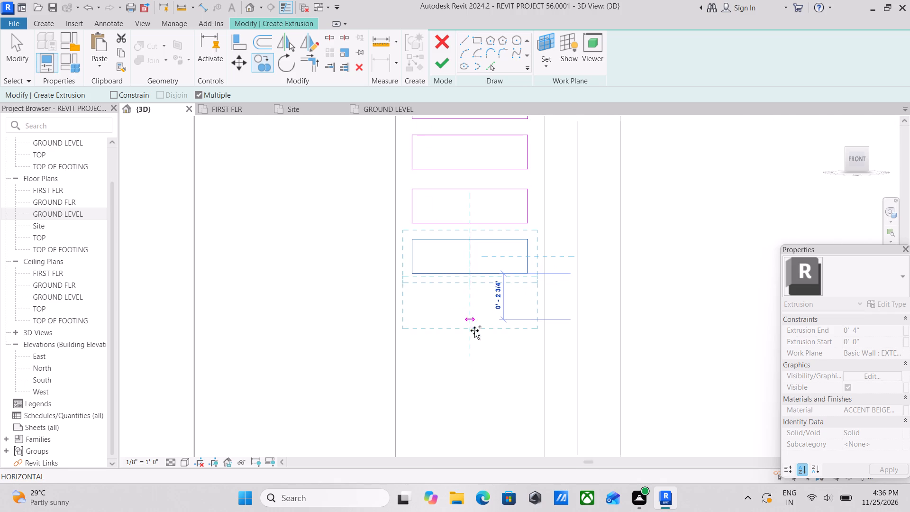
{"action": "scroll", "coordinate": [476, 342], "scroll_direction": "up", "scroll_amount": 6}
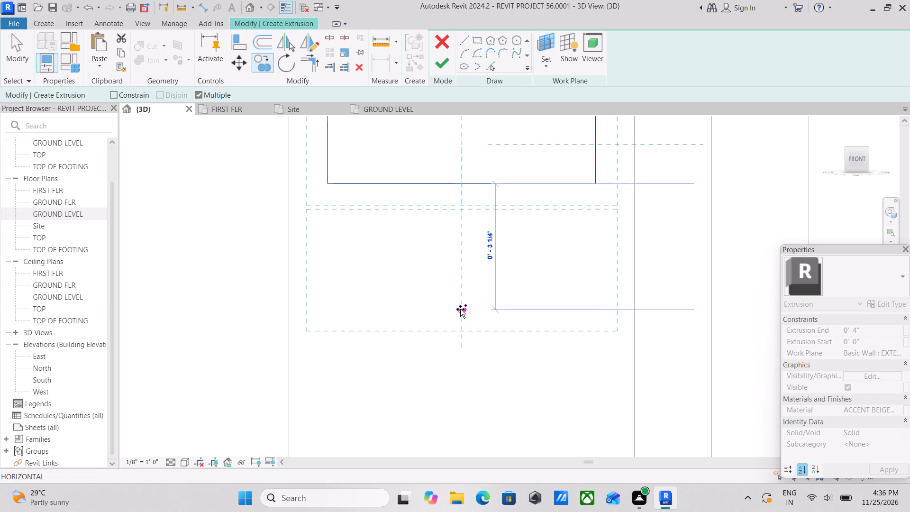
{"action": "left_click", "coordinate": [460, 302]}
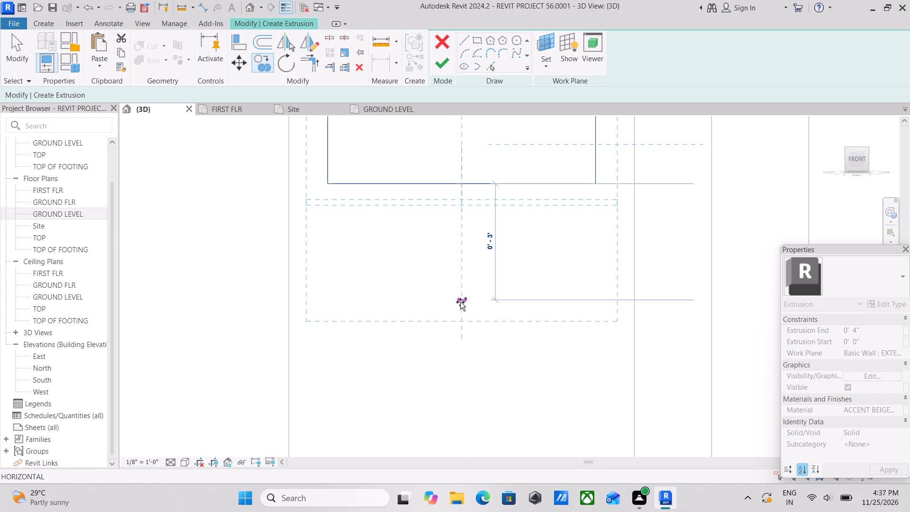
Add two more rectangle copies at the bottom of the column, each 3" below the previous one.
{"action": "scroll", "coordinate": [460, 302], "scroll_direction": "down", "scroll_amount": 11}
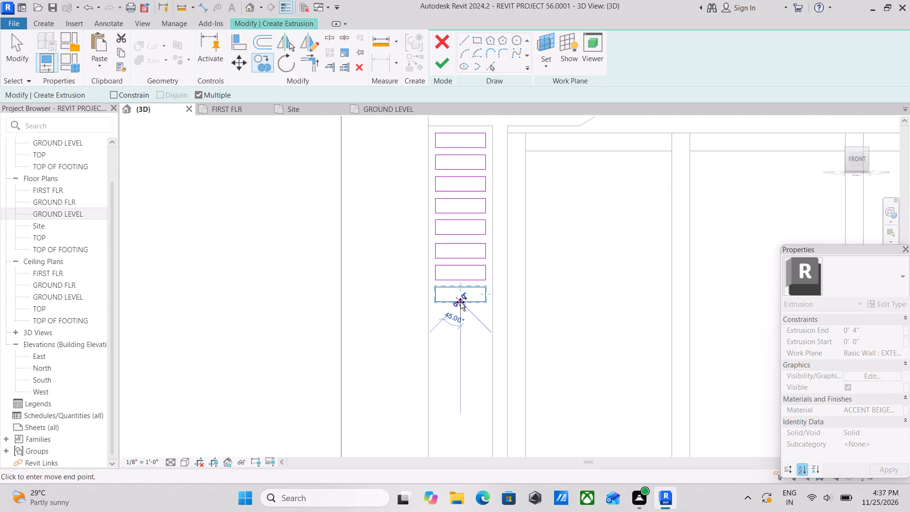
{"action": "scroll", "coordinate": [460, 302], "scroll_direction": "down", "scroll_amount": 2}
{"action": "middle_click_drag", "start_coordinate": [460, 302], "coordinate": [455, 250]}
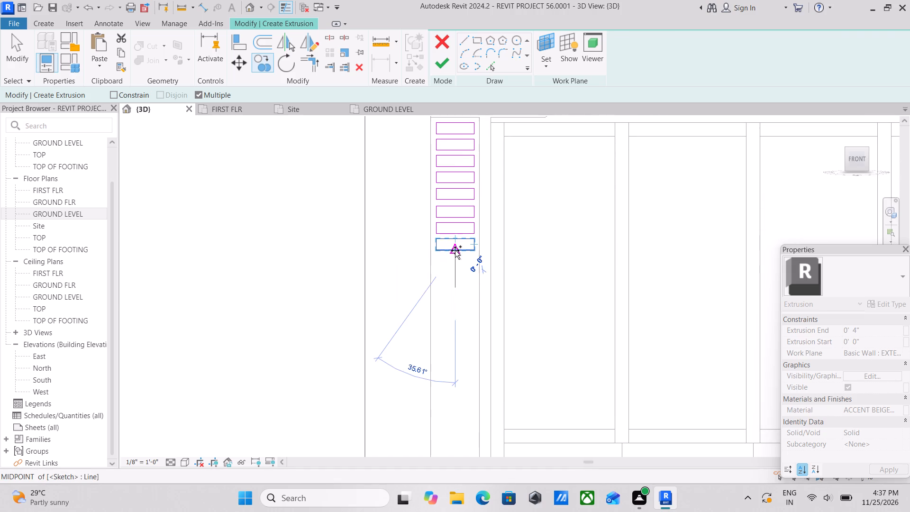
{"action": "scroll", "coordinate": [455, 250], "scroll_direction": "up", "scroll_amount": 11}
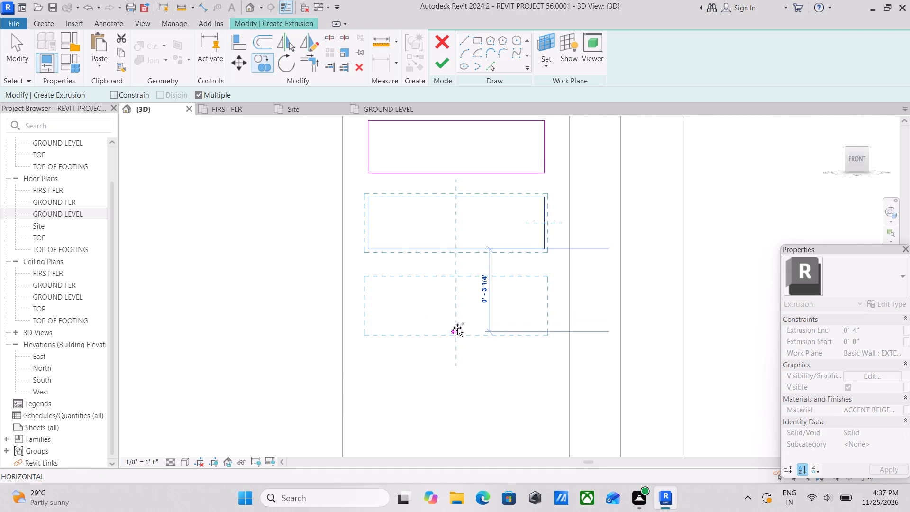
{"action": "left_click", "coordinate": [457, 324]}
{"action": "scroll", "coordinate": [457, 324], "scroll_direction": "down", "scroll_amount": 2}
{"action": "middle_click_drag", "start_coordinate": [457, 324], "coordinate": [456, 245]}
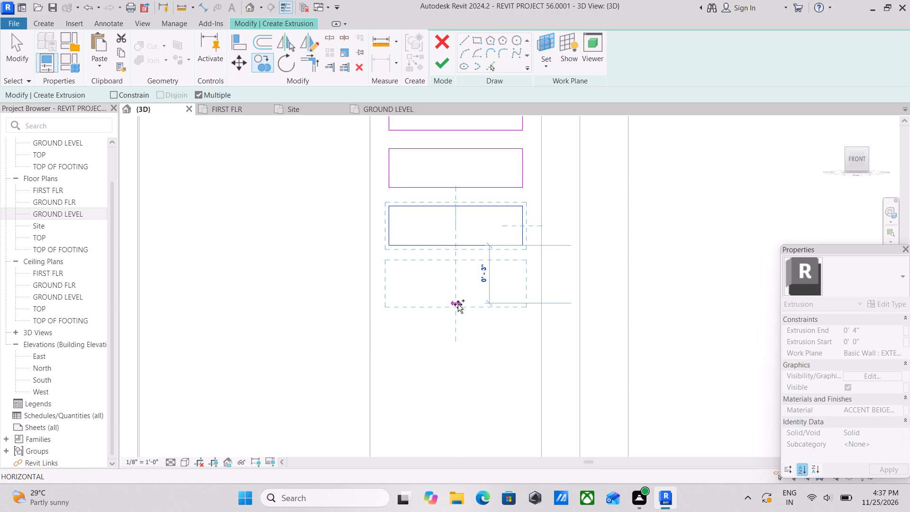
{"action": "left_click", "coordinate": [458, 304]}
Place three more copies of the rectangle straight down the strip, each 3" below the previous one.
{"action": "scroll", "coordinate": [458, 304], "scroll_direction": "down", "scroll_amount": 3}
{"action": "middle_click_drag", "start_coordinate": [458, 304], "coordinate": [455, 238]}
{"action": "scroll", "coordinate": [455, 238], "scroll_direction": "down", "scroll_amount": 9}
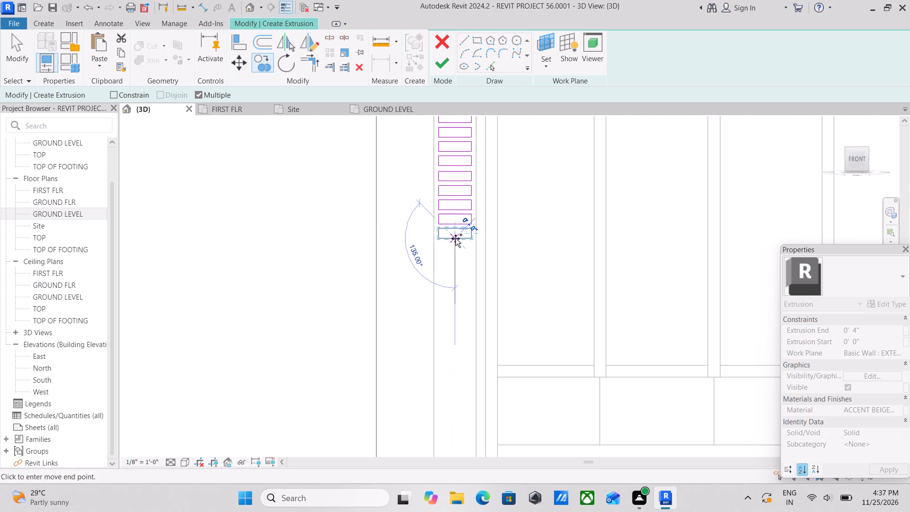
{"action": "scroll", "coordinate": [455, 238], "scroll_direction": "down", "scroll_amount": 1}
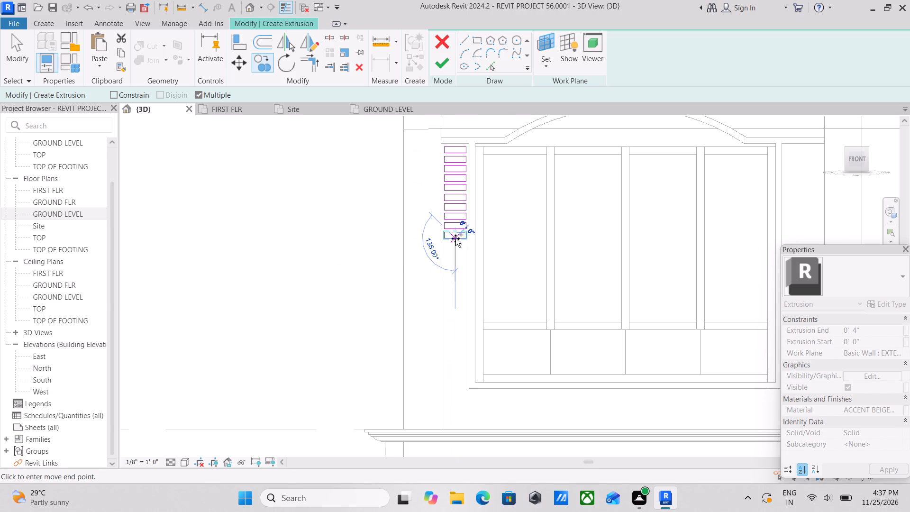
{"action": "scroll", "coordinate": [456, 247], "scroll_direction": "up", "scroll_amount": 3}
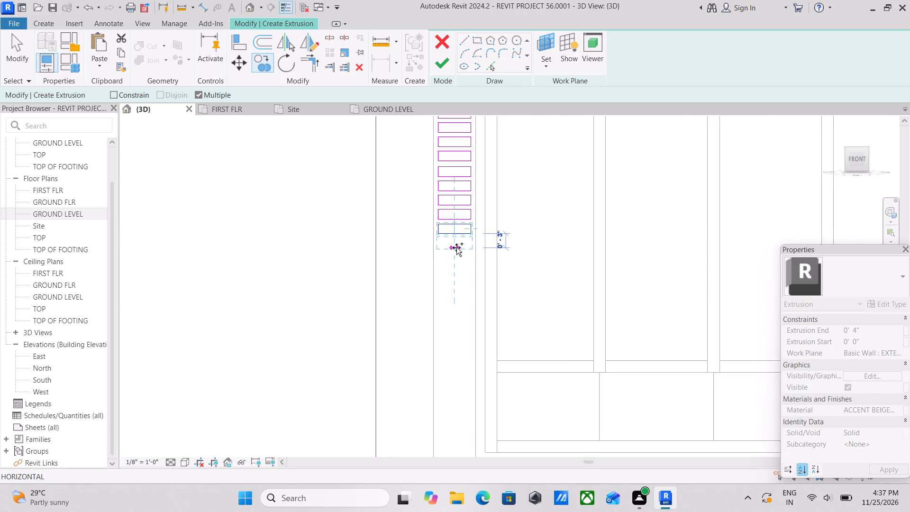
{"action": "scroll", "coordinate": [456, 247], "scroll_direction": "up", "scroll_amount": 13}
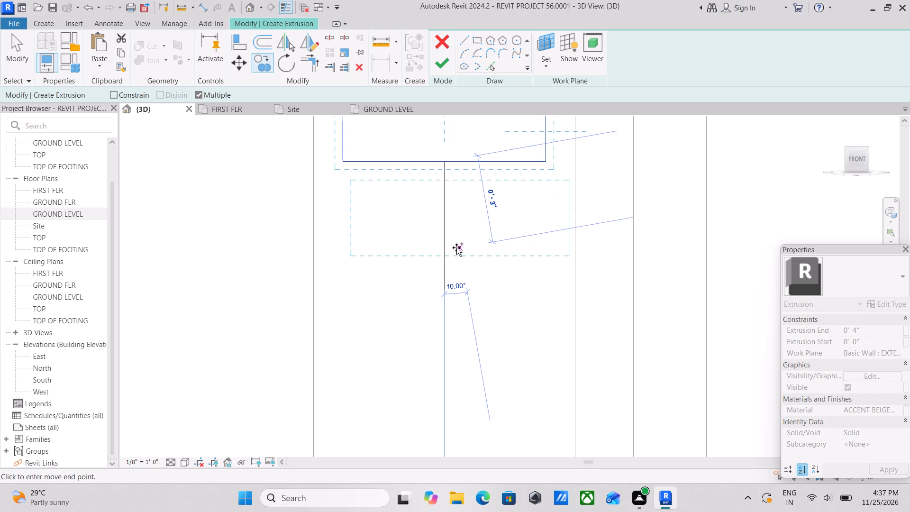
{"action": "scroll", "coordinate": [456, 258], "scroll_direction": "down", "scroll_amount": 4}
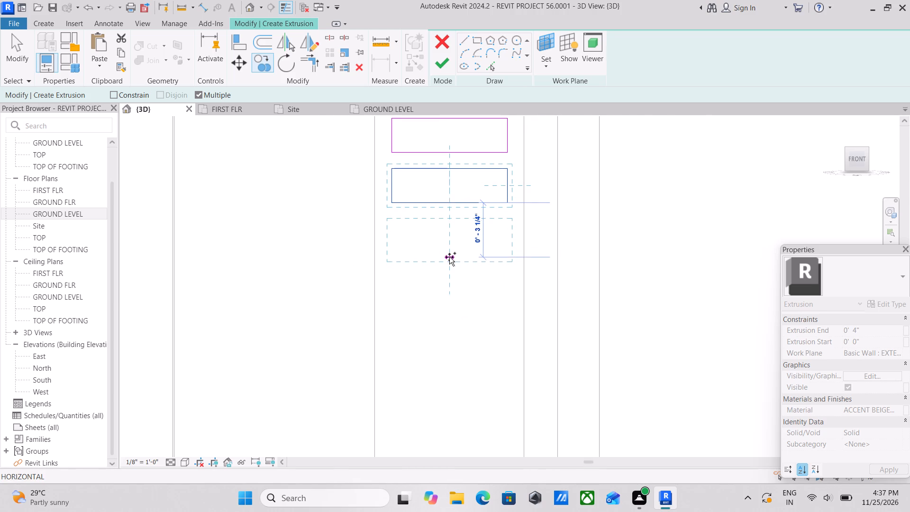
{"action": "left_click", "coordinate": [449, 251]}
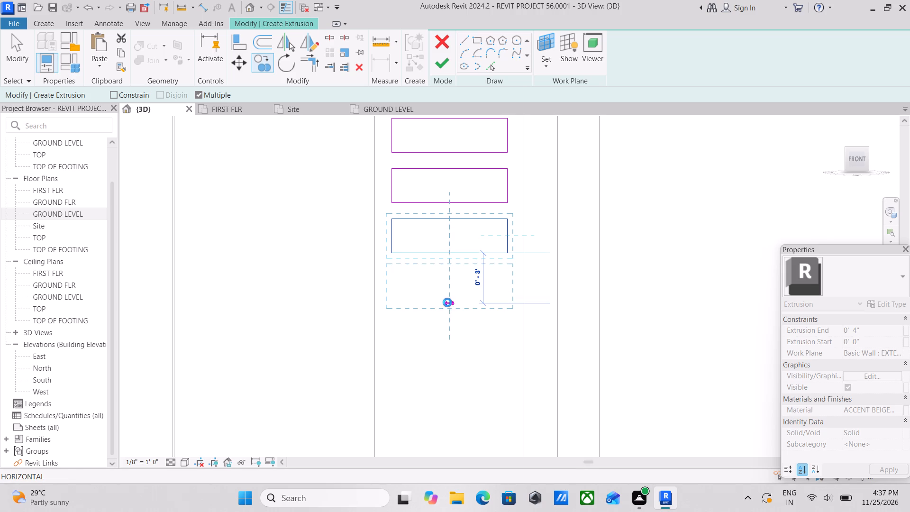
{"action": "left_click", "coordinate": [447, 302]}
{"action": "scroll", "coordinate": [447, 302], "scroll_direction": "down", "scroll_amount": 6}
{"action": "middle_click_drag", "start_coordinate": [447, 302], "coordinate": [444, 252]}
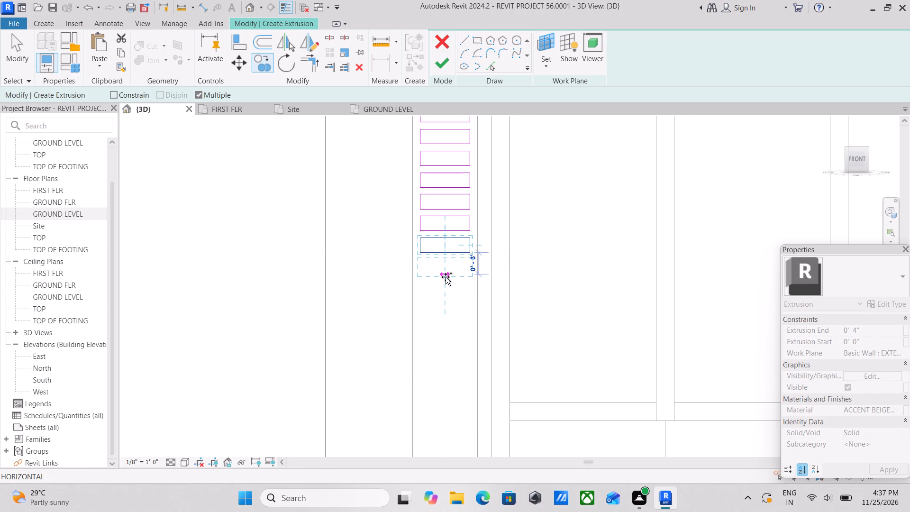
{"action": "left_click", "coordinate": [446, 276]}
Add three further rectangle copies straight down beside the arched window, continuing the column at 3" intervals.
{"action": "scroll", "coordinate": [446, 276], "scroll_direction": "down", "scroll_amount": 2}
{"action": "middle_click_drag", "start_coordinate": [446, 276], "coordinate": [443, 266]}
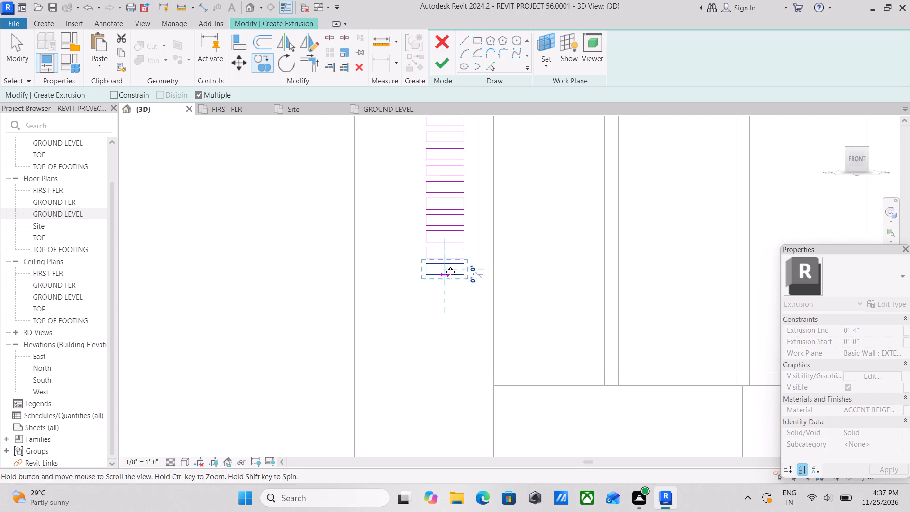
{"action": "middle_click_drag", "start_coordinate": [443, 266], "coordinate": [443, 259]}
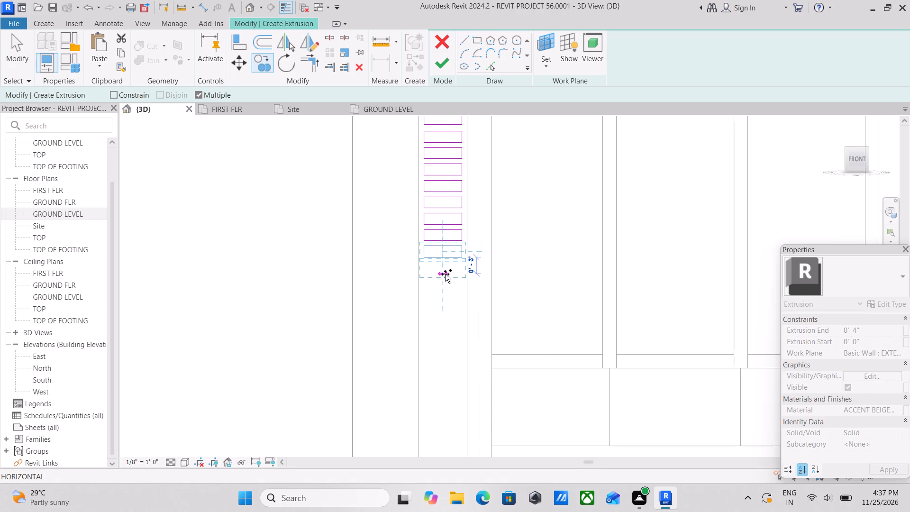
{"action": "scroll", "coordinate": [445, 277], "scroll_direction": "up", "scroll_amount": 2}
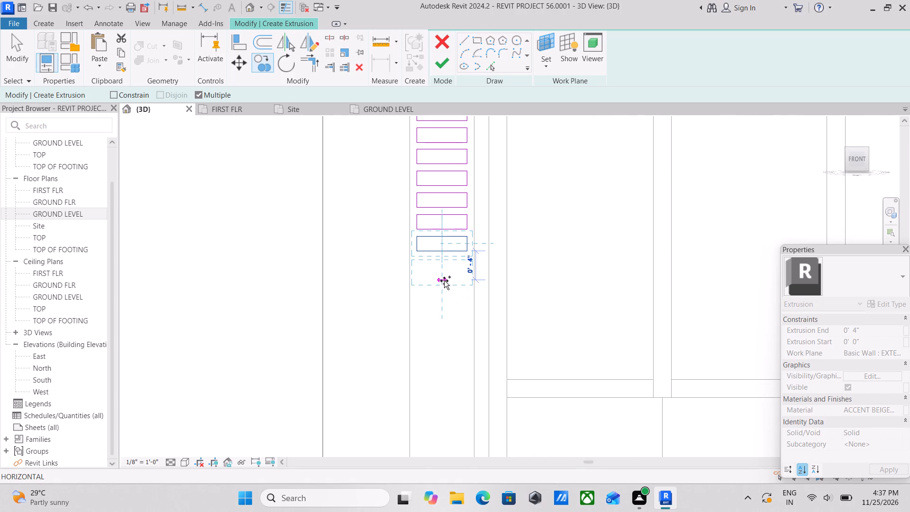
{"action": "scroll", "coordinate": [444, 281], "scroll_direction": "up", "scroll_amount": 3}
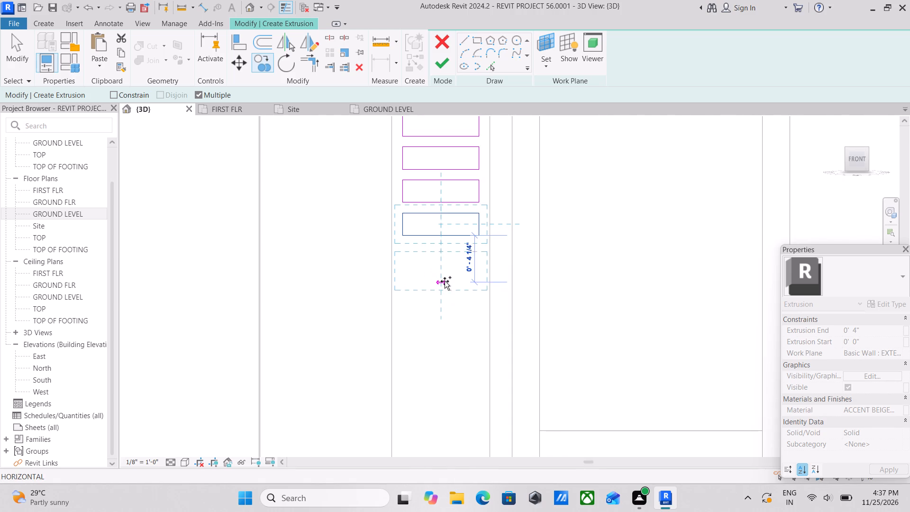
{"action": "scroll", "coordinate": [446, 272], "scroll_direction": "up", "scroll_amount": 4}
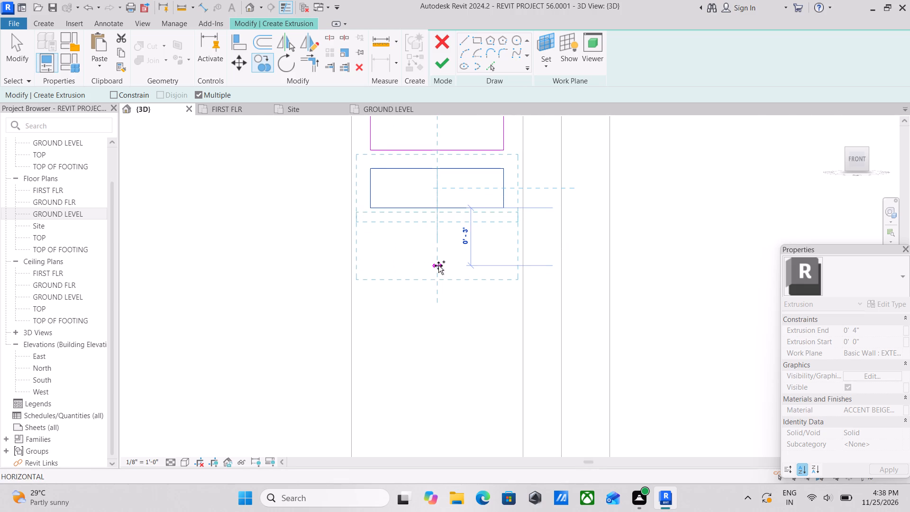
{"action": "left_click", "coordinate": [438, 265]}
{"action": "scroll", "coordinate": [438, 265], "scroll_direction": "down", "scroll_amount": 8}
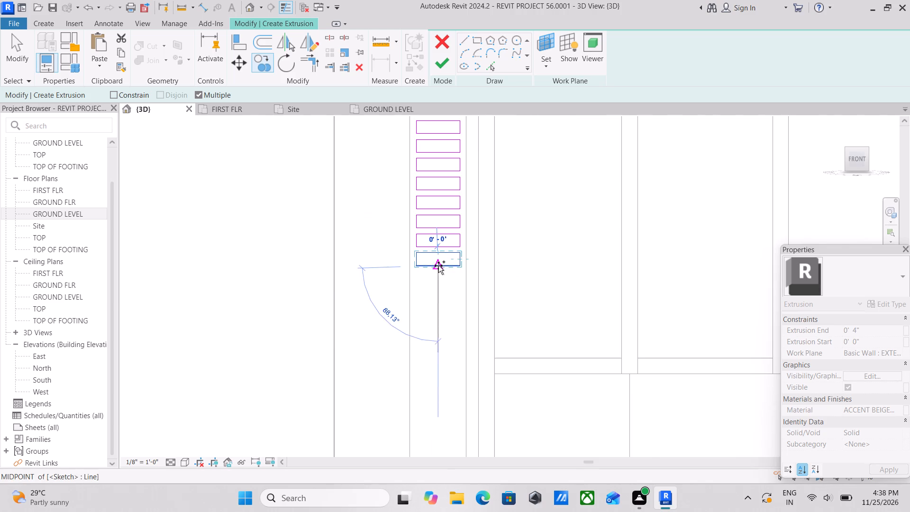
{"action": "left_click", "coordinate": [439, 284]}
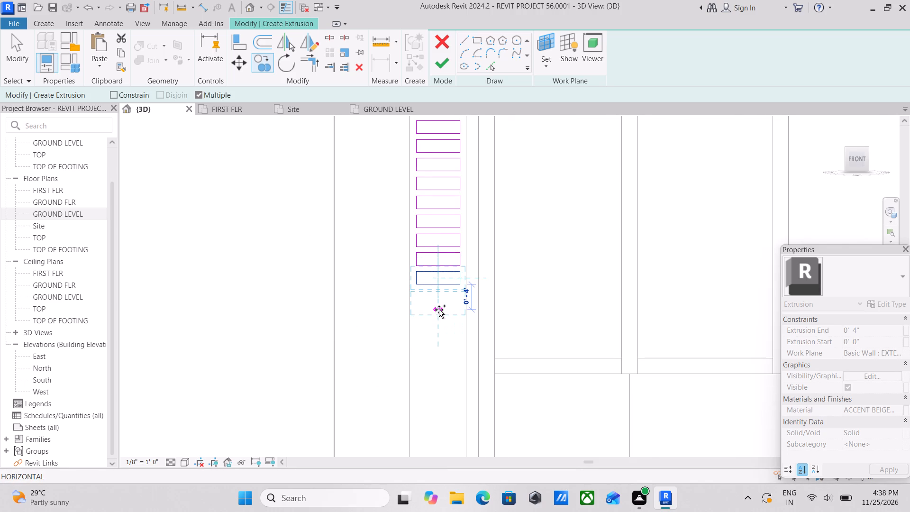
{"action": "left_click", "coordinate": [437, 305]}
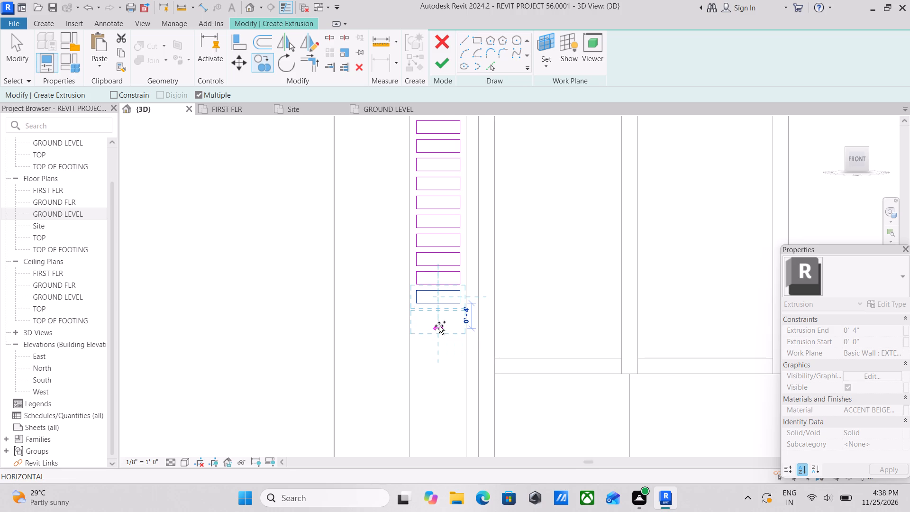
Continue the column with three more rectangle copies, each 3" straight below the lowest one.
{"action": "scroll", "coordinate": [439, 326], "scroll_direction": "up", "scroll_amount": 2}
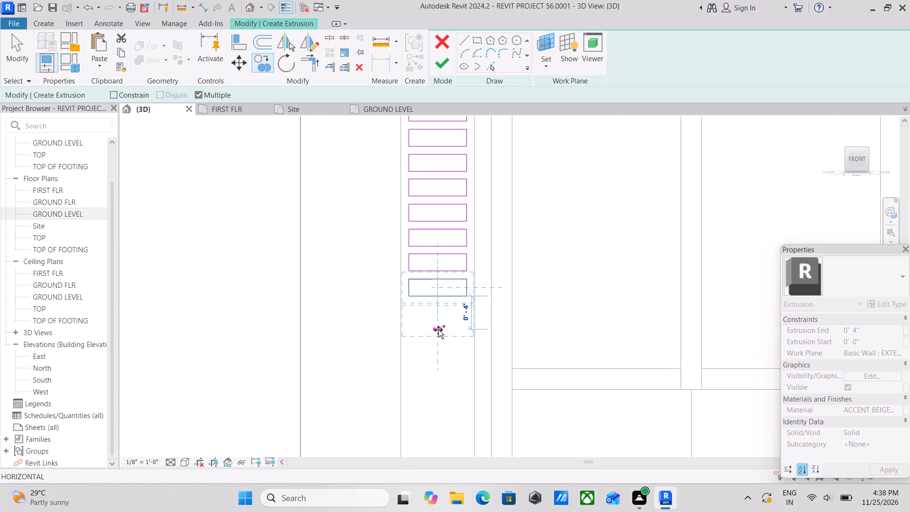
{"action": "left_click", "coordinate": [438, 323]}
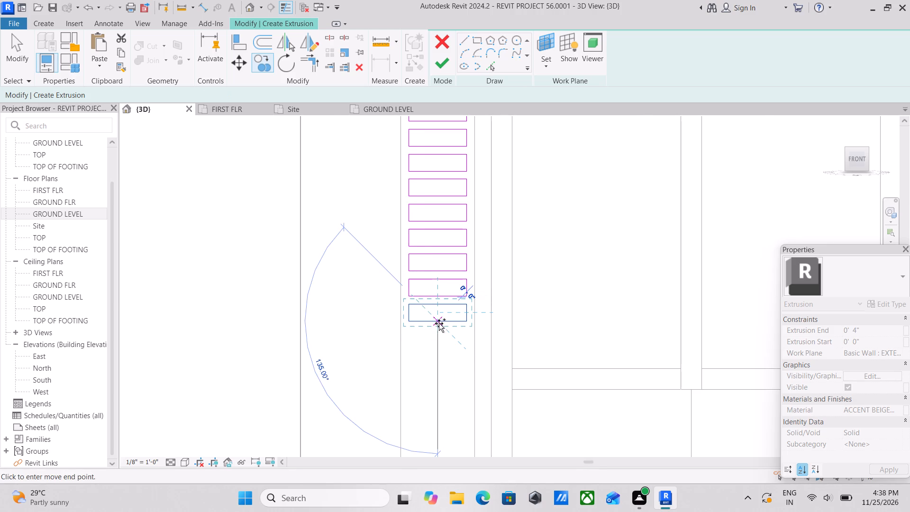
{"action": "middle_click_drag", "start_coordinate": [439, 323], "coordinate": [451, 245]}
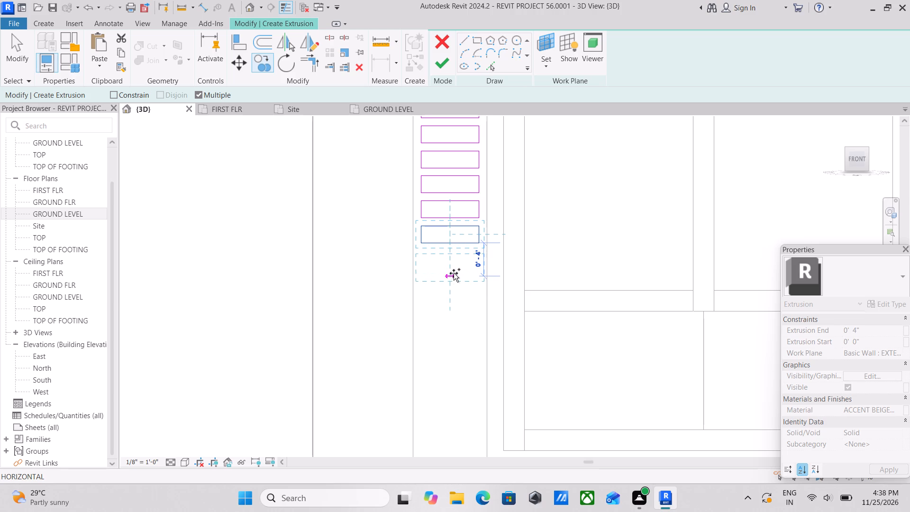
{"action": "left_click", "coordinate": [454, 270]}
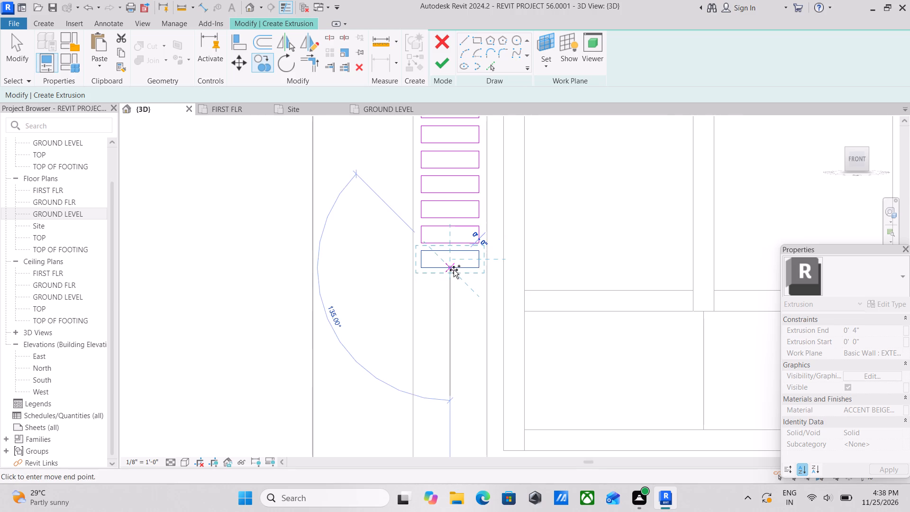
{"action": "scroll", "coordinate": [454, 270], "scroll_direction": "down", "scroll_amount": 11}
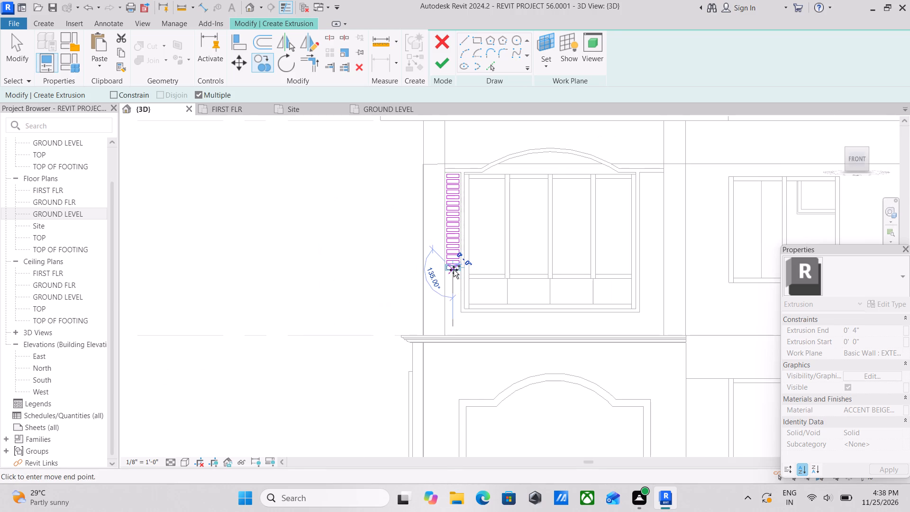
{"action": "scroll", "coordinate": [454, 270], "scroll_direction": "up", "scroll_amount": 10}
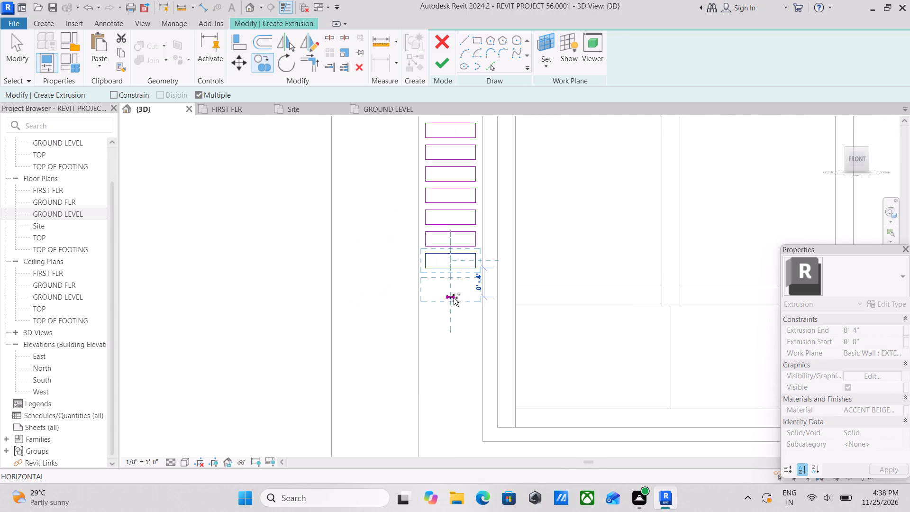
{"action": "scroll", "coordinate": [452, 295], "scroll_direction": "up", "scroll_amount": 5}
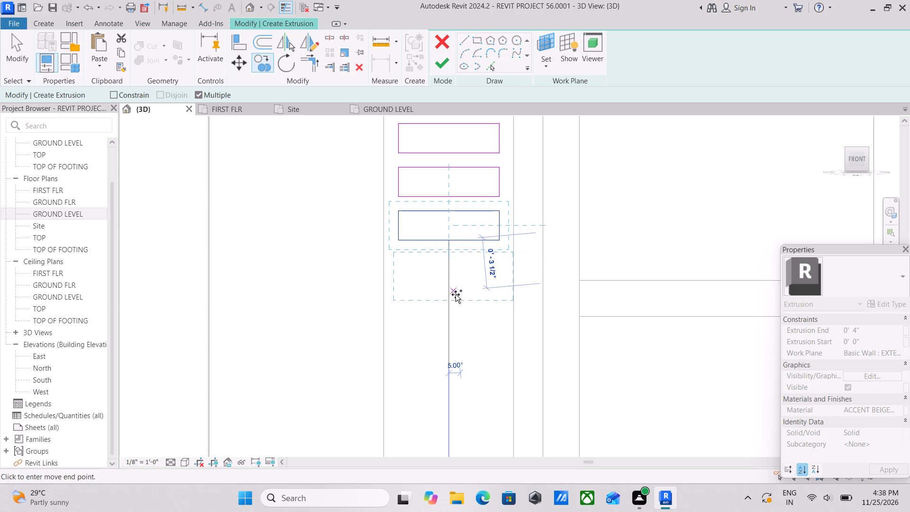
{"action": "scroll", "coordinate": [455, 303], "scroll_direction": "up", "scroll_amount": 1}
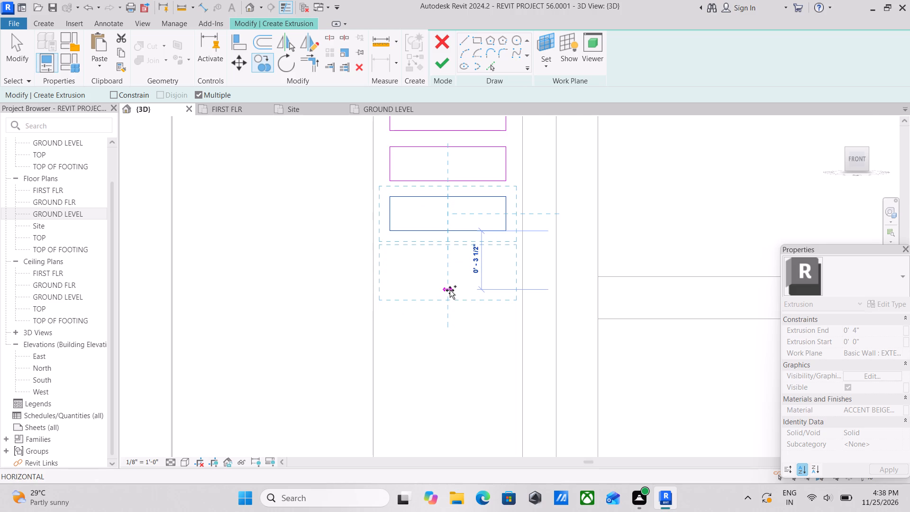
{"action": "scroll", "coordinate": [450, 285], "scroll_direction": "up", "scroll_amount": 2}
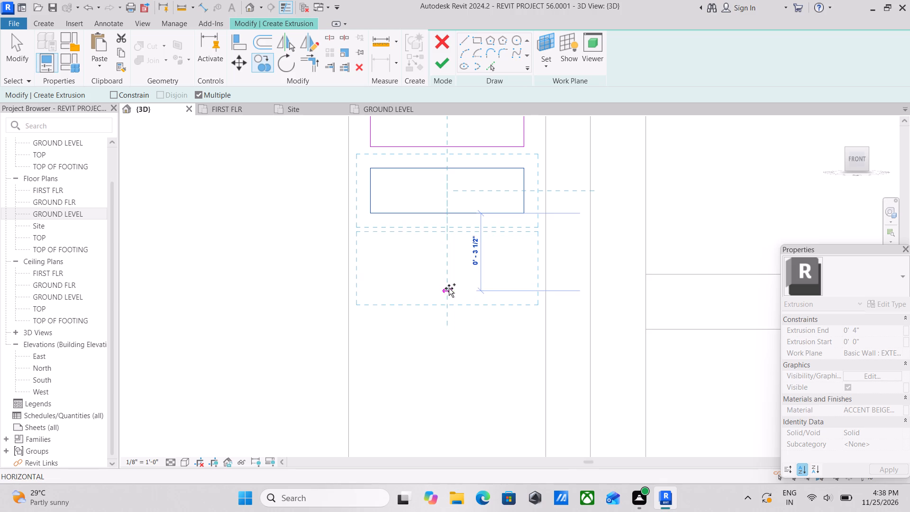
{"action": "left_click", "coordinate": [451, 282]}
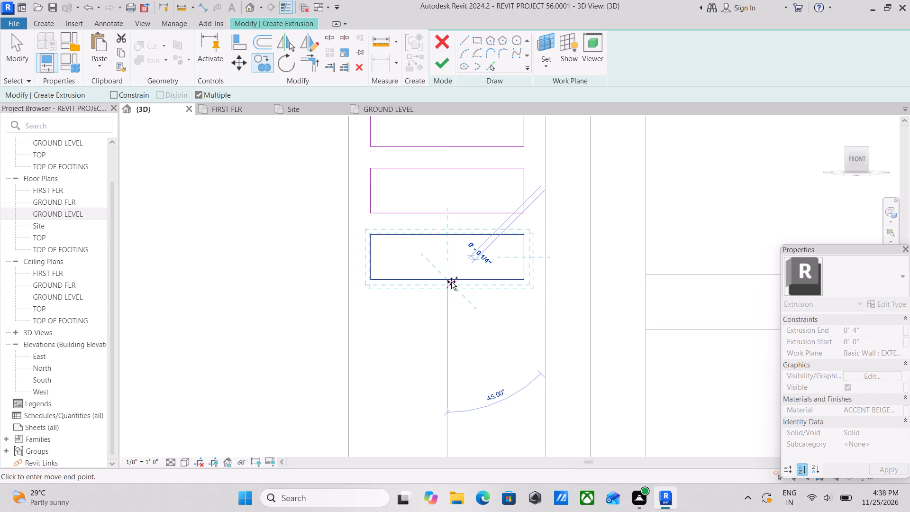
Place two more rectangle copies at the bottom of the column, each 3" below the previous one.
{"action": "scroll", "coordinate": [451, 282], "scroll_direction": "down", "scroll_amount": 4}
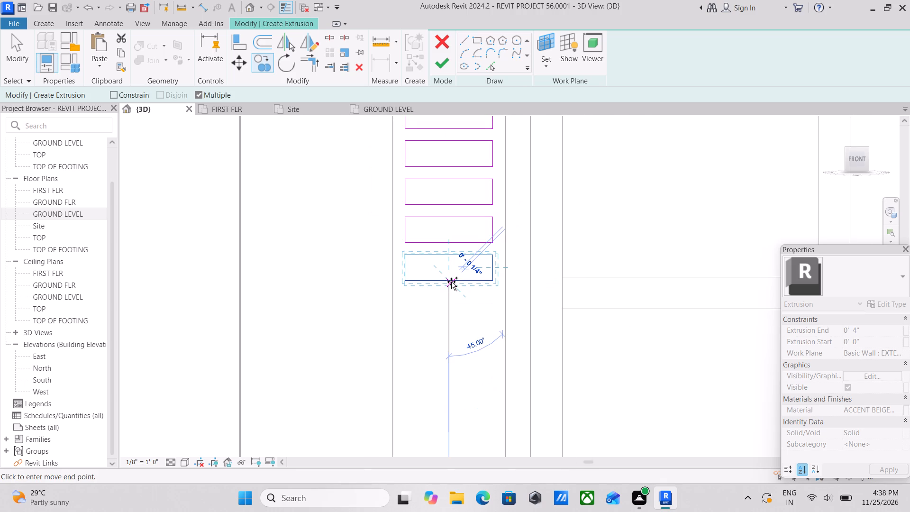
{"action": "scroll", "coordinate": [451, 282], "scroll_direction": "down", "scroll_amount": 1}
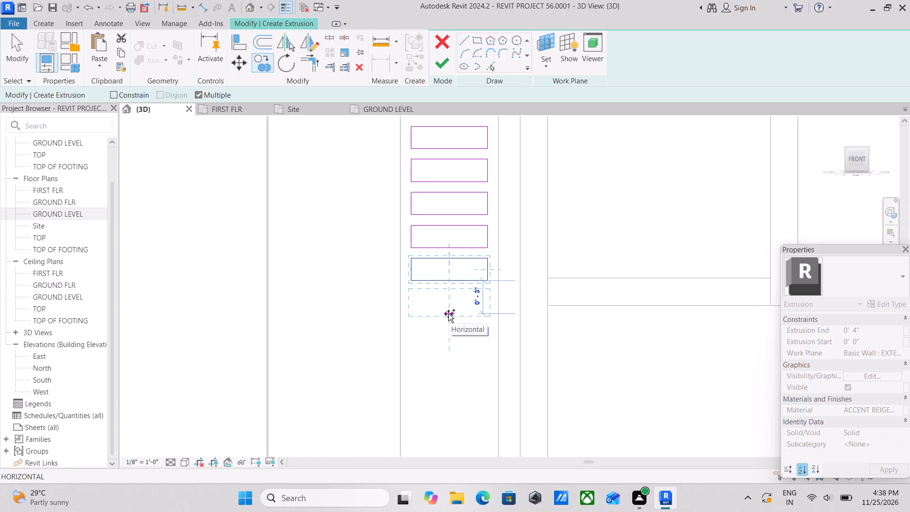
{"action": "left_click", "coordinate": [448, 314]}
{"action": "scroll", "coordinate": [448, 314], "scroll_direction": "down", "scroll_amount": 2}
{"action": "middle_click_drag", "start_coordinate": [448, 314], "coordinate": [443, 281]}
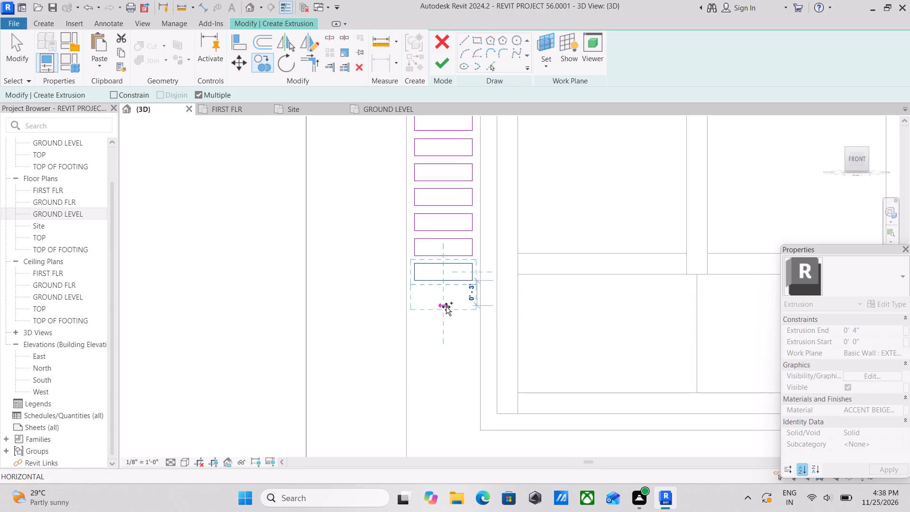
{"action": "left_click", "coordinate": [446, 307]}
Add four rectangle copies straight down at 3" intervals, ending just above the bottom edge of the arched window surround.
{"action": "scroll", "coordinate": [446, 307], "scroll_direction": "down", "scroll_amount": 1}
{"action": "middle_click_drag", "start_coordinate": [446, 307], "coordinate": [446, 256]}
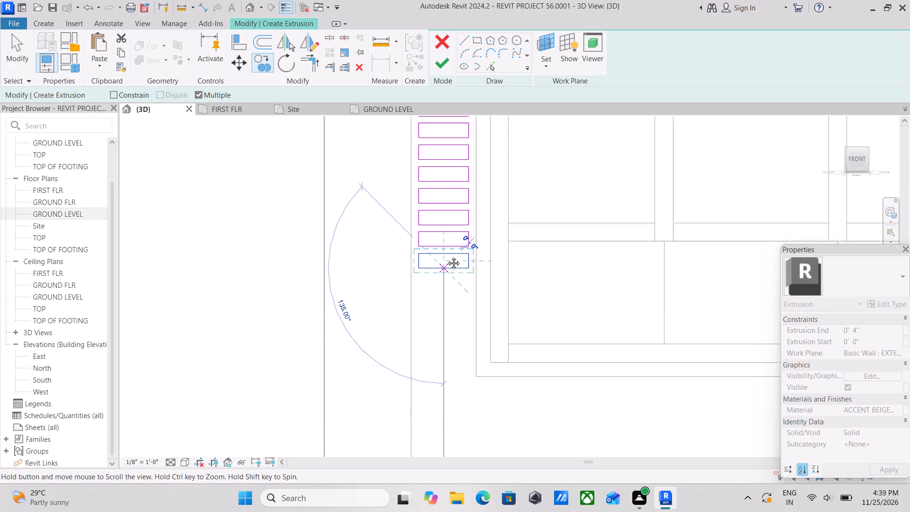
{"action": "middle_click_drag", "start_coordinate": [446, 256], "coordinate": [446, 255]}
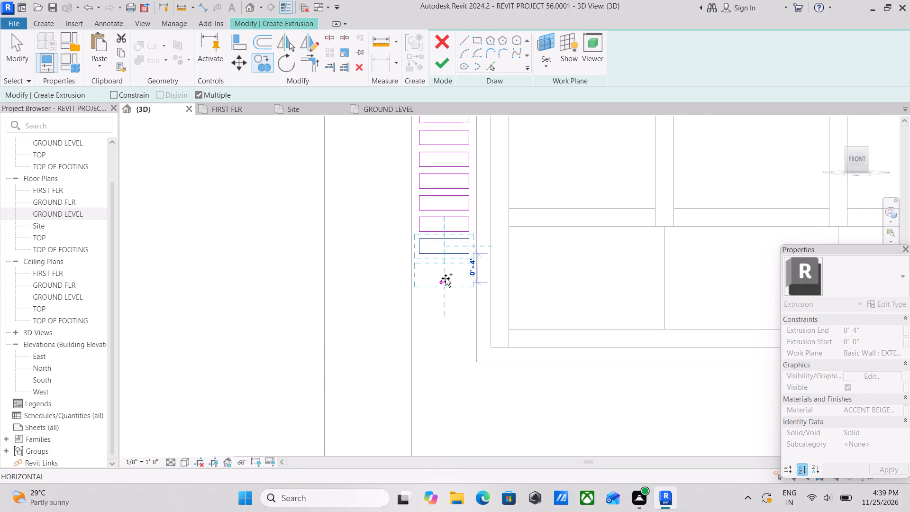
{"action": "left_click", "coordinate": [446, 278]}
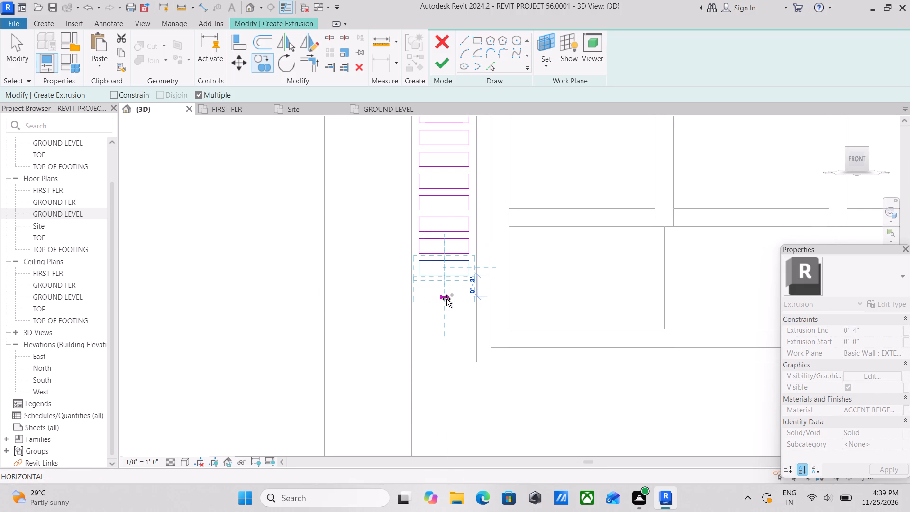
{"action": "left_click", "coordinate": [446, 299]}
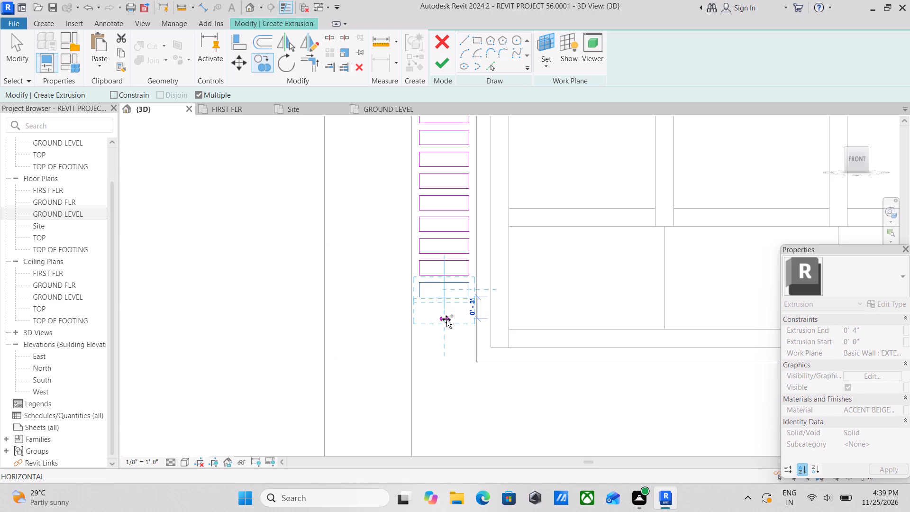
{"action": "left_click", "coordinate": [446, 320]}
{"action": "middle_click_drag", "start_coordinate": [446, 320], "coordinate": [450, 281]}
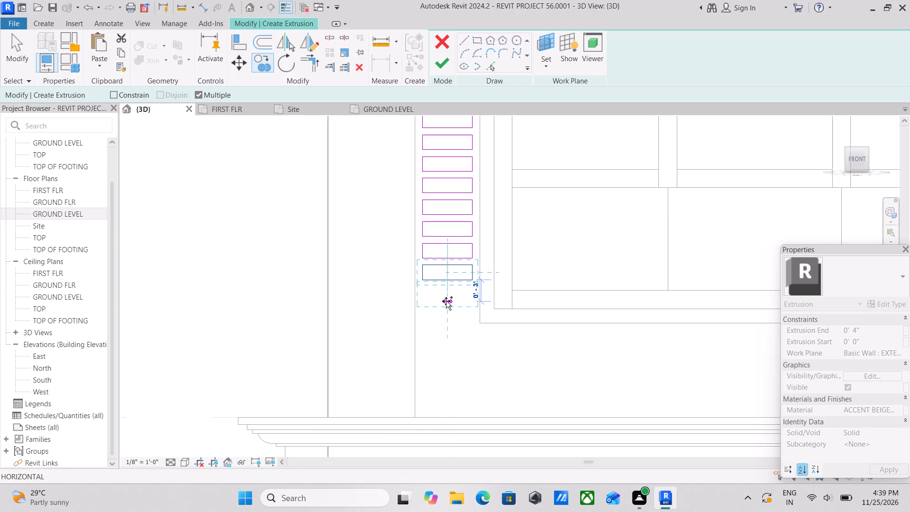
{"action": "left_click", "coordinate": [446, 301]}
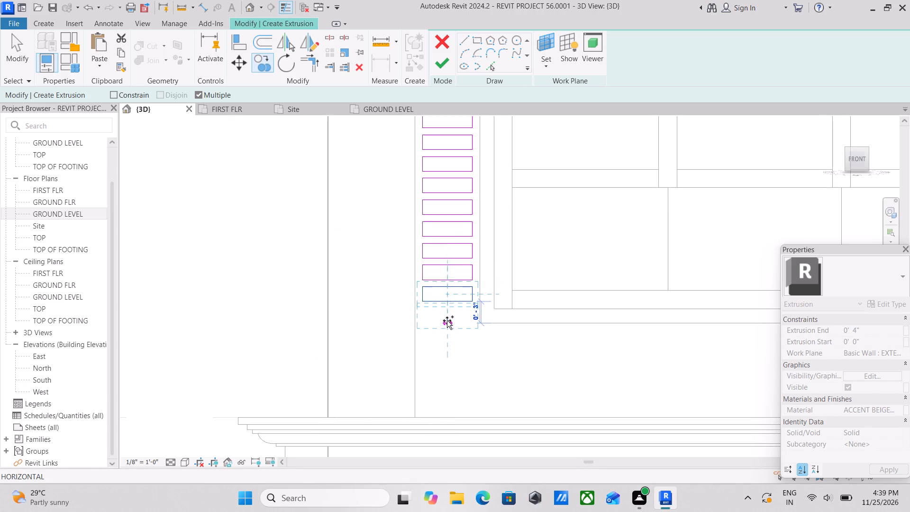
Place one last rectangle copy 3" below the lowest one, completing the column beside the arched window.
{"action": "left_click", "coordinate": [447, 320]}
{"action": "scroll", "coordinate": [447, 320], "scroll_direction": "down", "scroll_amount": 6}
{"action": "key", "text": "Escape"}
{"action": "scroll", "coordinate": [448, 280], "scroll_direction": "up", "scroll_amount": 2}
{"action": "key", "text": "Escape"}
{"action": "scroll", "coordinate": [450, 261], "scroll_direction": "down", "scroll_amount": 2}
{"action": "key", "text": "Escape"}
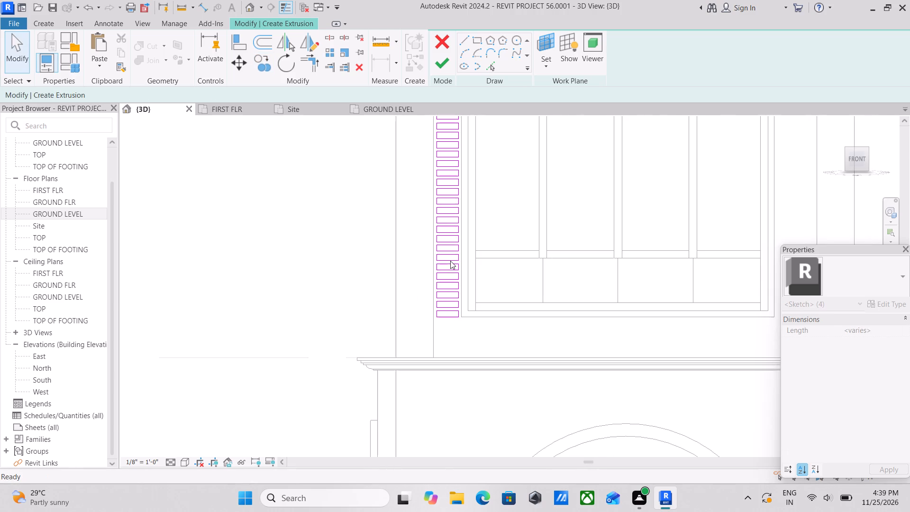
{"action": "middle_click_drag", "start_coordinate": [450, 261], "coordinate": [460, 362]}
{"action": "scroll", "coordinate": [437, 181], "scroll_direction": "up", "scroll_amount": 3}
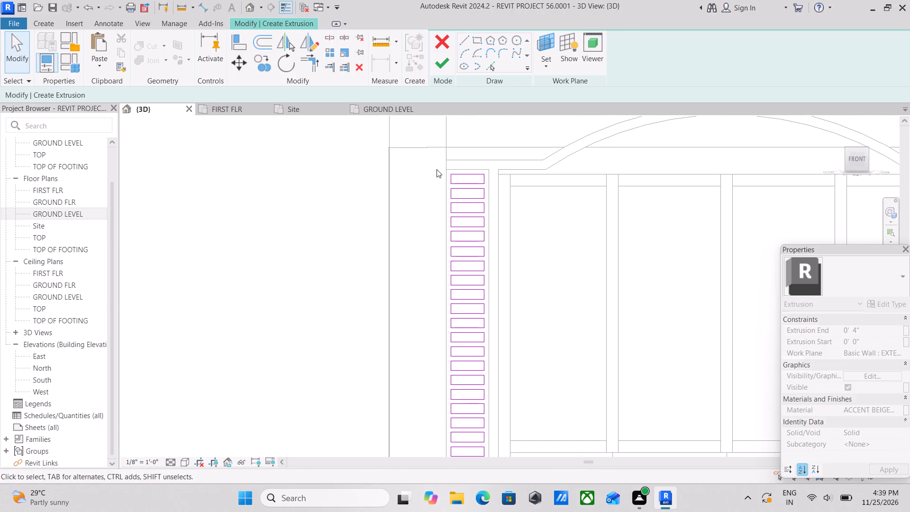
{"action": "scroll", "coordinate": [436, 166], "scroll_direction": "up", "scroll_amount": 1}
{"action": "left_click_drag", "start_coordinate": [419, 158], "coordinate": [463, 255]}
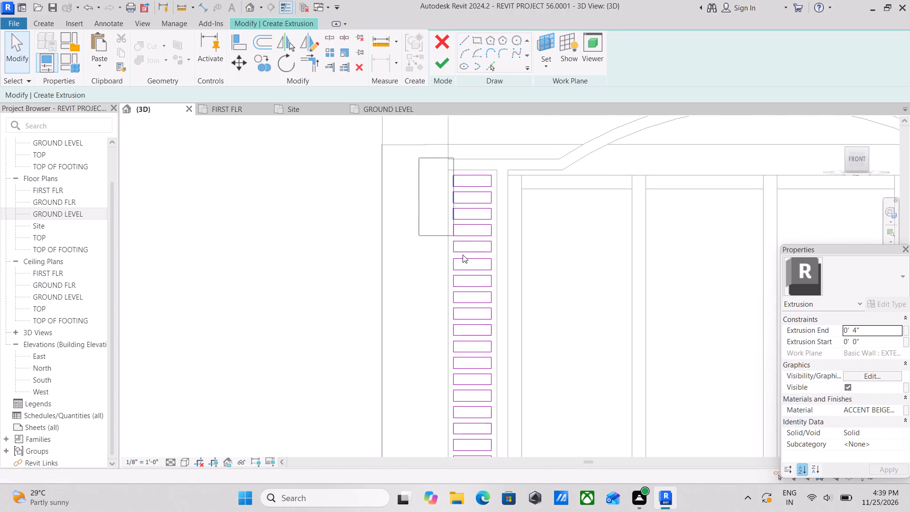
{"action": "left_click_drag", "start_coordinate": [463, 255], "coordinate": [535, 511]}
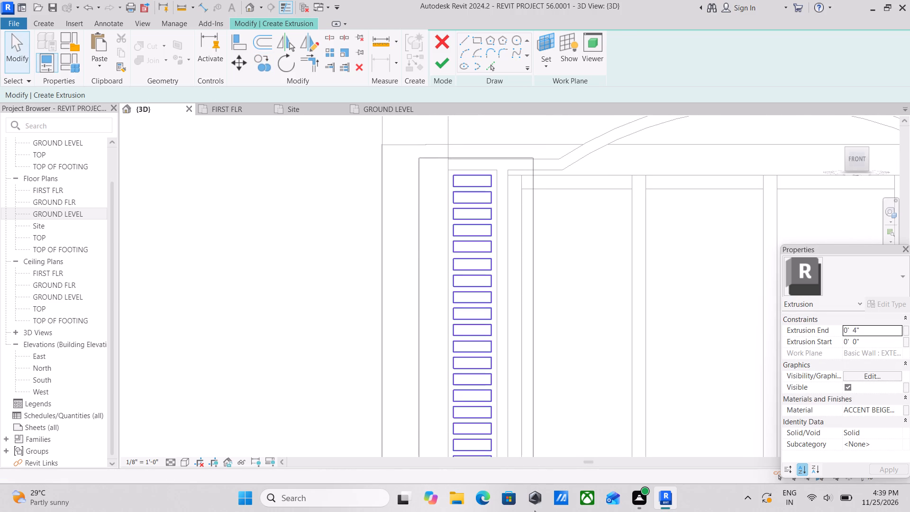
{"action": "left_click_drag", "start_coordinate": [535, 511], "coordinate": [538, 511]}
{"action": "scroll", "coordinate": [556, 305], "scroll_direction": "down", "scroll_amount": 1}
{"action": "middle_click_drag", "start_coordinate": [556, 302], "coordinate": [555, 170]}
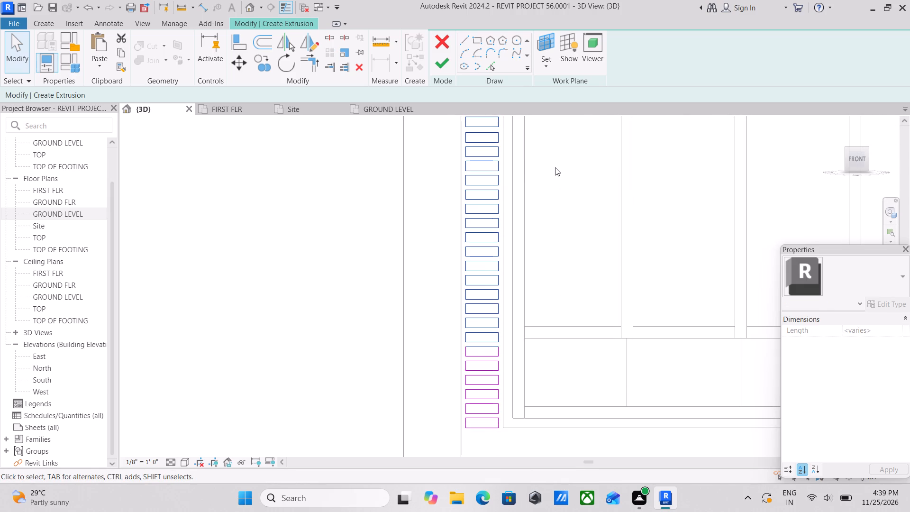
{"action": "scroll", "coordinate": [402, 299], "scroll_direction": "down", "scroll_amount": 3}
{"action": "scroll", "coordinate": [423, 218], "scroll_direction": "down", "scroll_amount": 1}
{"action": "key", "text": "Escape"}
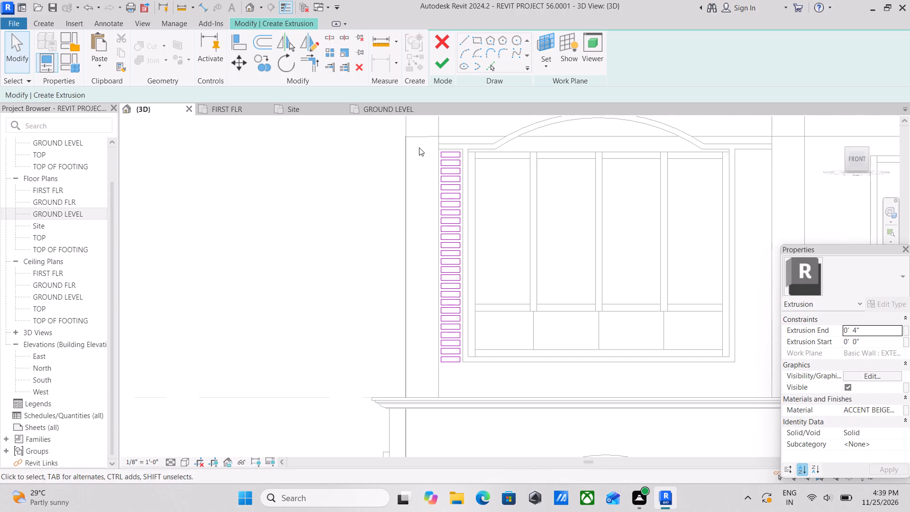
Copy the entire column of rectangles horizontally 9' 3" to the strip on the opposite side of the arched window.
{"action": "left_click_drag", "start_coordinate": [419, 147], "coordinate": [468, 296]}
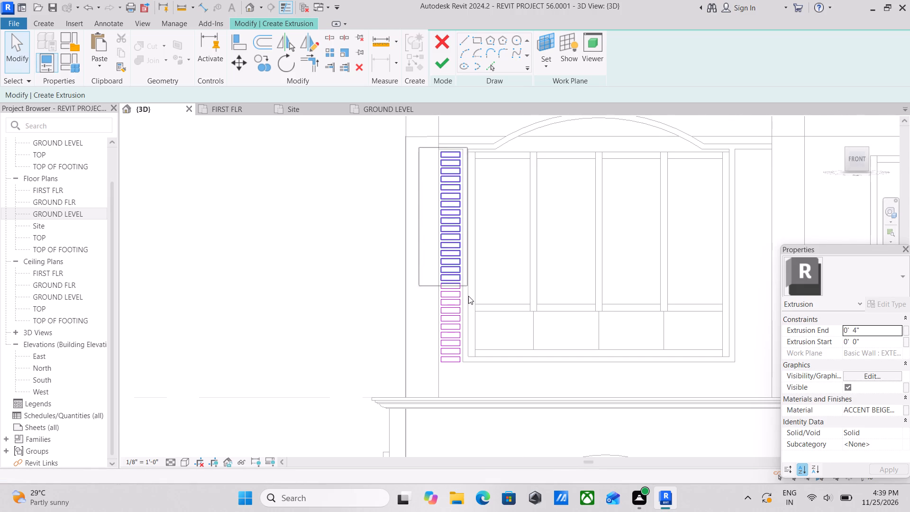
{"action": "left_click_drag", "start_coordinate": [468, 296], "coordinate": [471, 375]}
{"action": "scroll", "coordinate": [486, 144], "scroll_direction": "up", "scroll_amount": 3}
{"action": "type", "text": "co"}
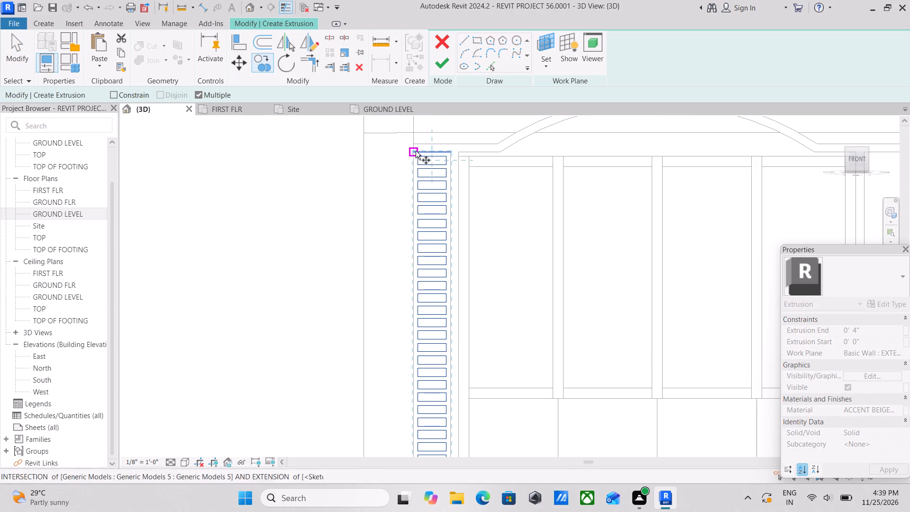
{"action": "scroll", "coordinate": [430, 159], "scroll_direction": "down", "scroll_amount": 1}
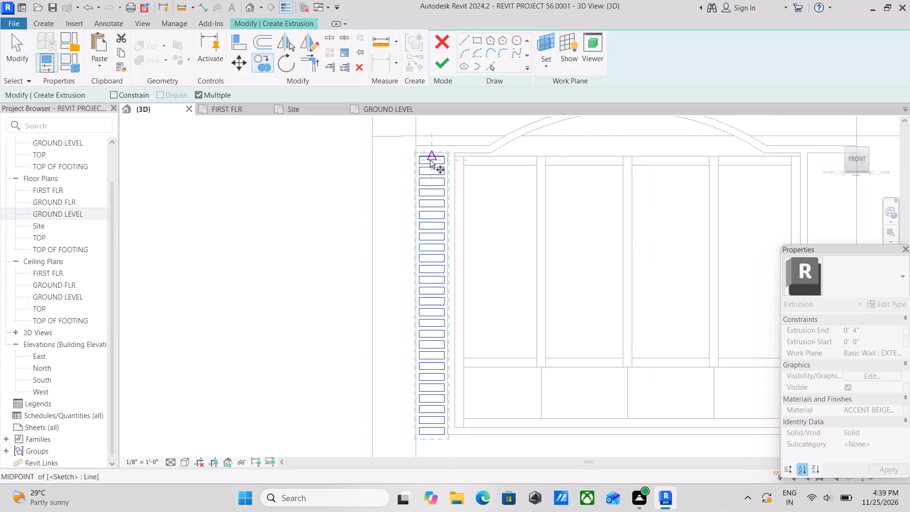
{"action": "left_click", "coordinate": [431, 156]}
{"action": "middle_click_drag", "start_coordinate": [516, 155], "coordinate": [361, 182]}
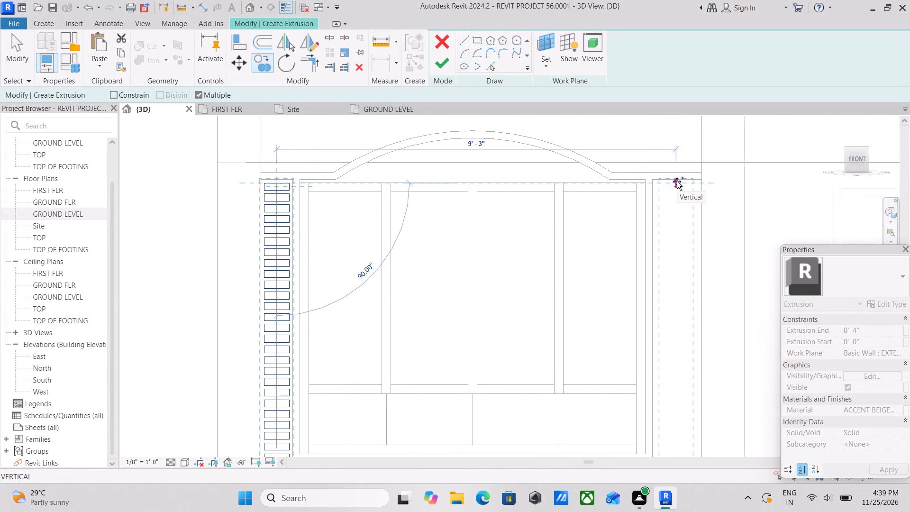
{"action": "left_click", "coordinate": [677, 182]}
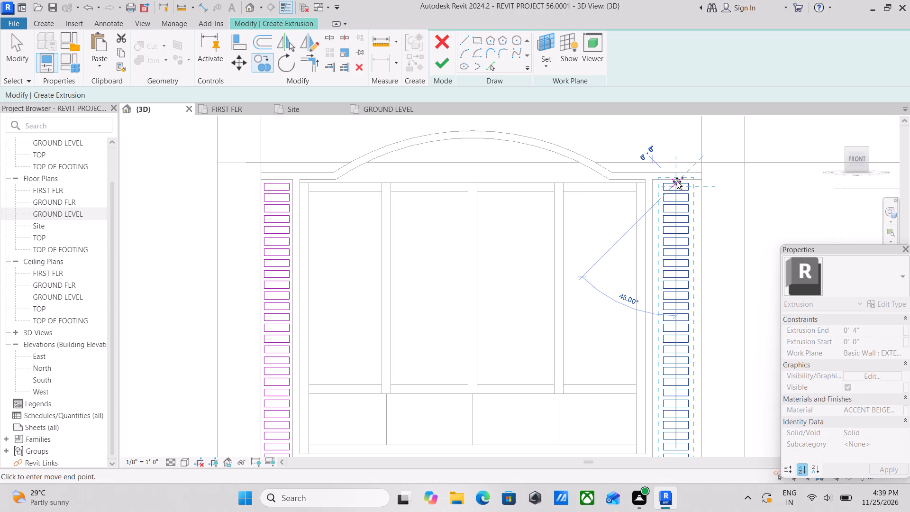
{"action": "scroll", "coordinate": [677, 182], "scroll_direction": "down", "scroll_amount": 2}
{"action": "key", "text": "Escape"}
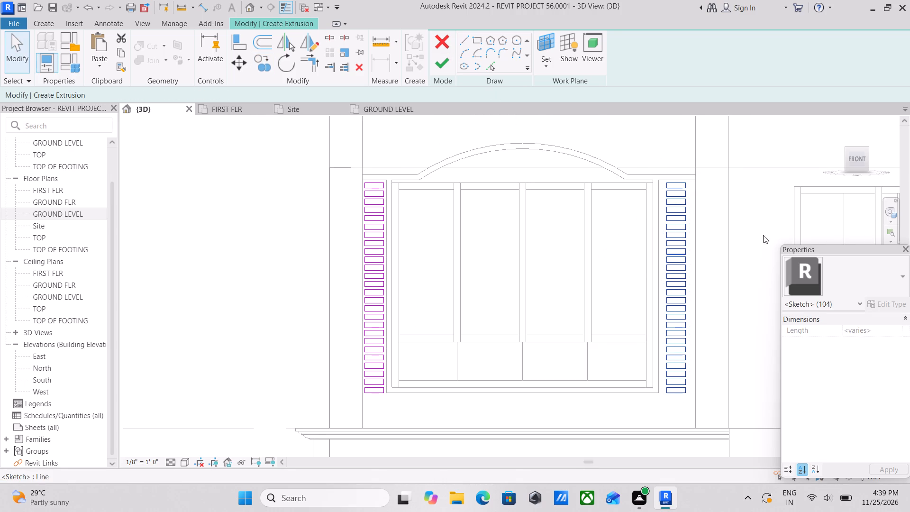
Finish the extrusion sketch containing both rectangle columns and complete the in-place model.
{"action": "scroll", "coordinate": [841, 365], "scroll_direction": "down", "scroll_amount": 2}
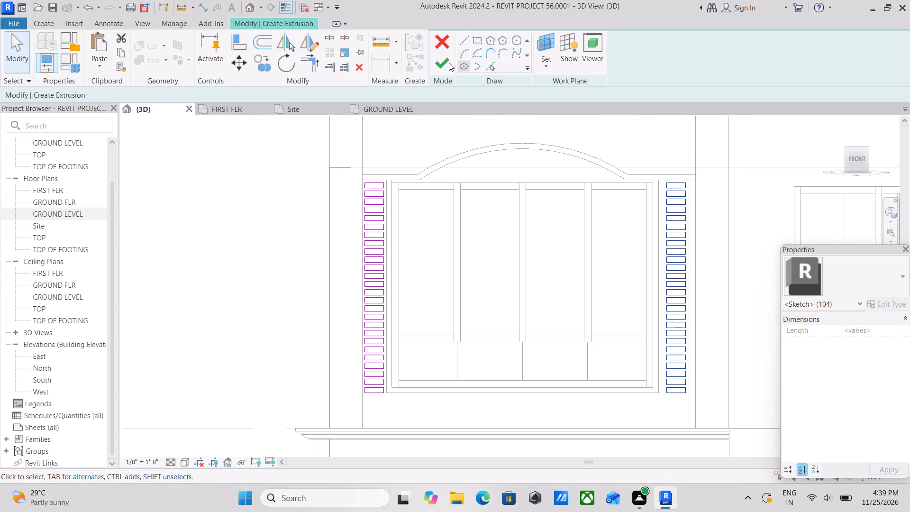
{"action": "left_click", "coordinate": [448, 62]}
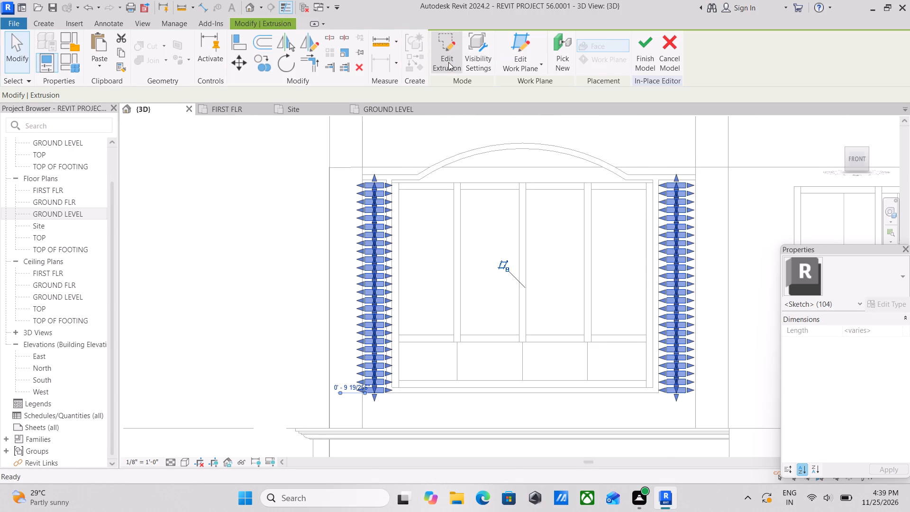
{"action": "scroll", "coordinate": [719, 213], "scroll_direction": "up", "scroll_amount": 1}
{"action": "key", "text": "Escape"}
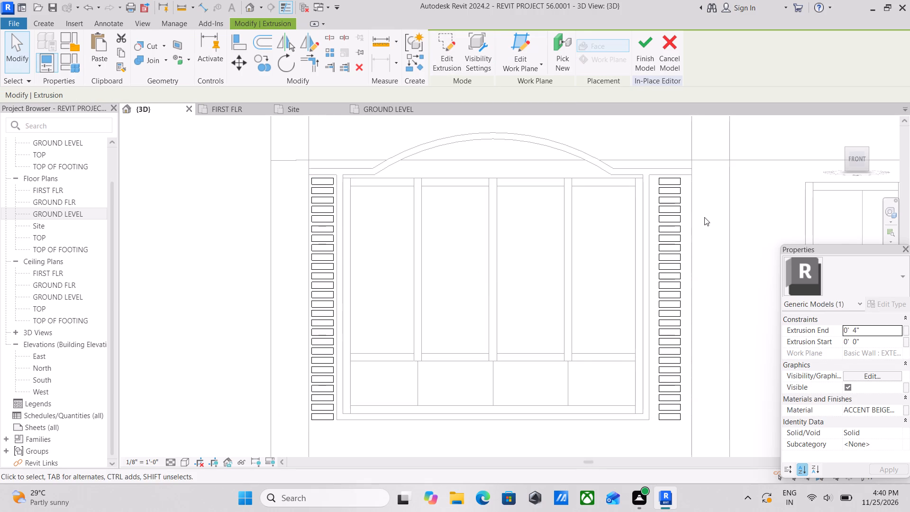
{"action": "scroll", "coordinate": [700, 217], "scroll_direction": "up", "scroll_amount": 2}
{"action": "left_click", "coordinate": [676, 266]}
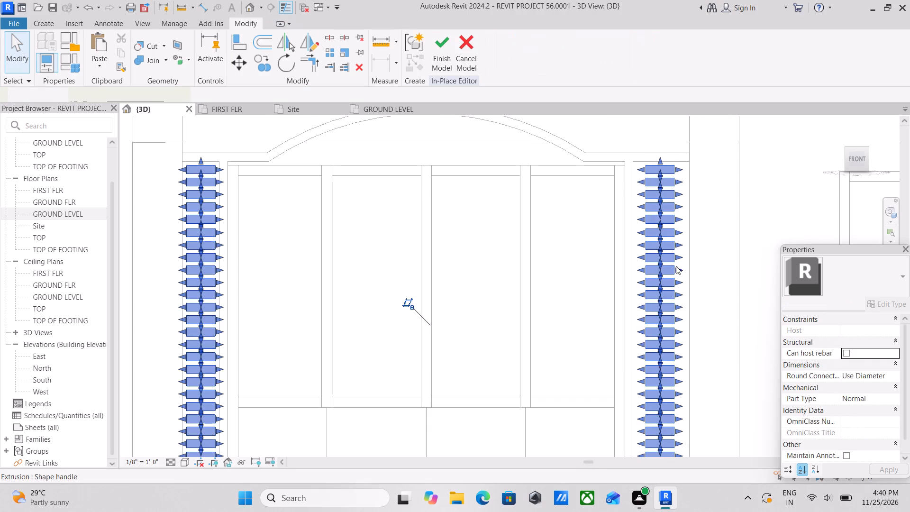
{"action": "scroll", "coordinate": [894, 389], "scroll_direction": "down", "scroll_amount": 2}
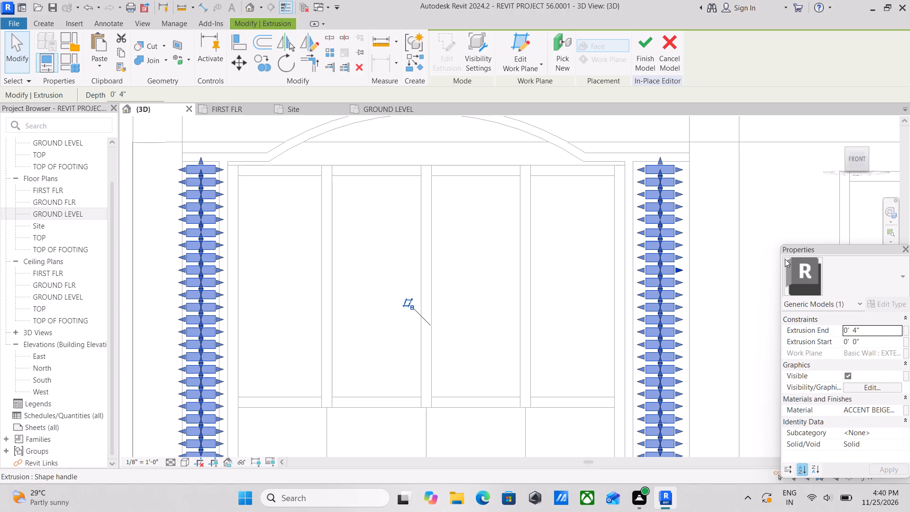
{"action": "left_click", "coordinate": [638, 57]}
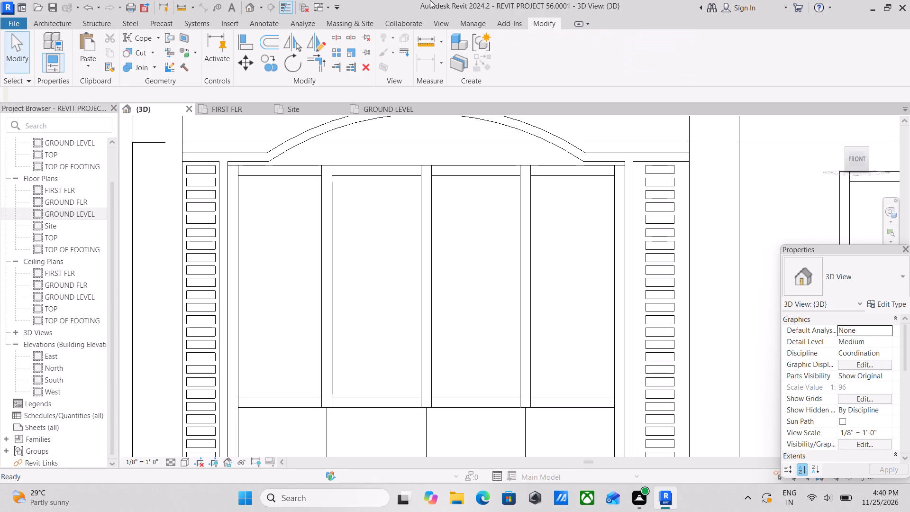
Examine the block columns flanking the arched window against the whole front facade.
{"action": "scroll", "coordinate": [249, 6], "scroll_direction": "down", "scroll_amount": 2}
{"action": "scroll", "coordinate": [286, 119], "scroll_direction": "down", "scroll_amount": 3}
{"action": "scroll", "coordinate": [344, 194], "scroll_direction": "down", "scroll_amount": 3}
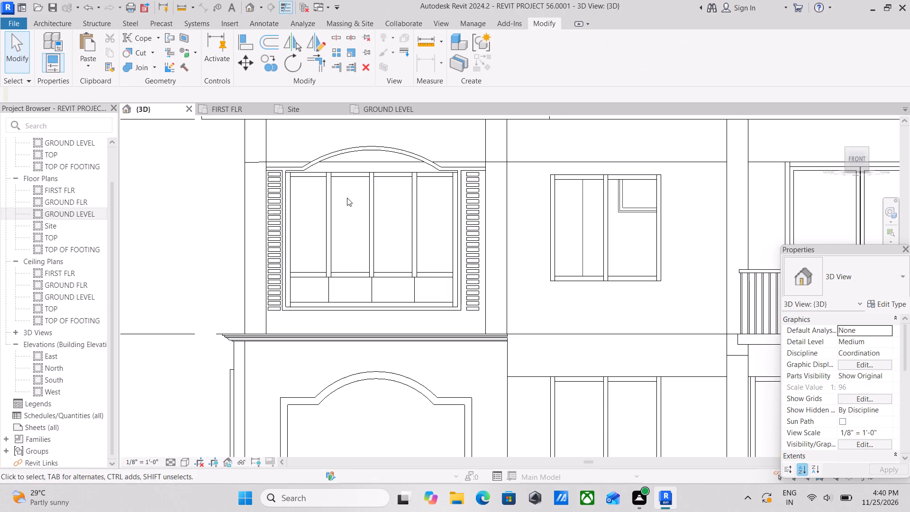
{"action": "scroll", "coordinate": [371, 192], "scroll_direction": "down", "scroll_amount": 7}
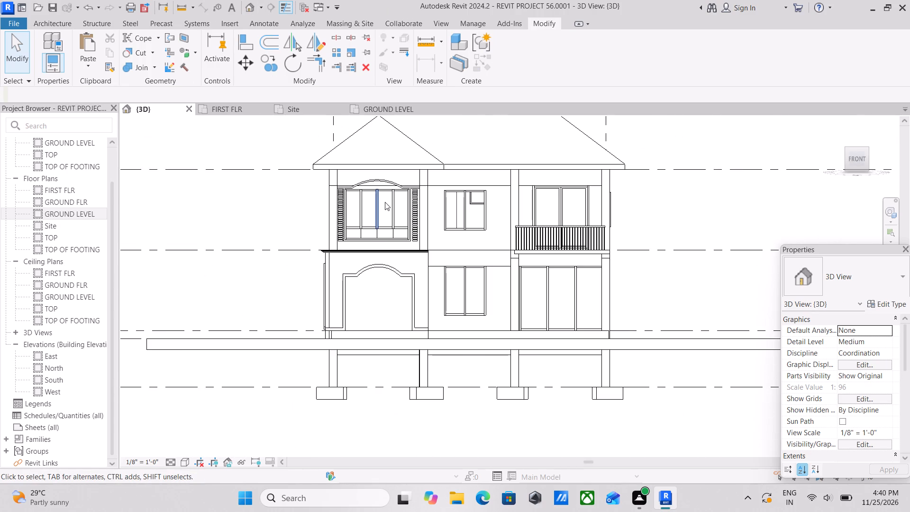
{"action": "scroll", "coordinate": [385, 202], "scroll_direction": "up", "scroll_amount": 6}
{"action": "scroll", "coordinate": [382, 206], "scroll_direction": "down", "scroll_amount": 1}
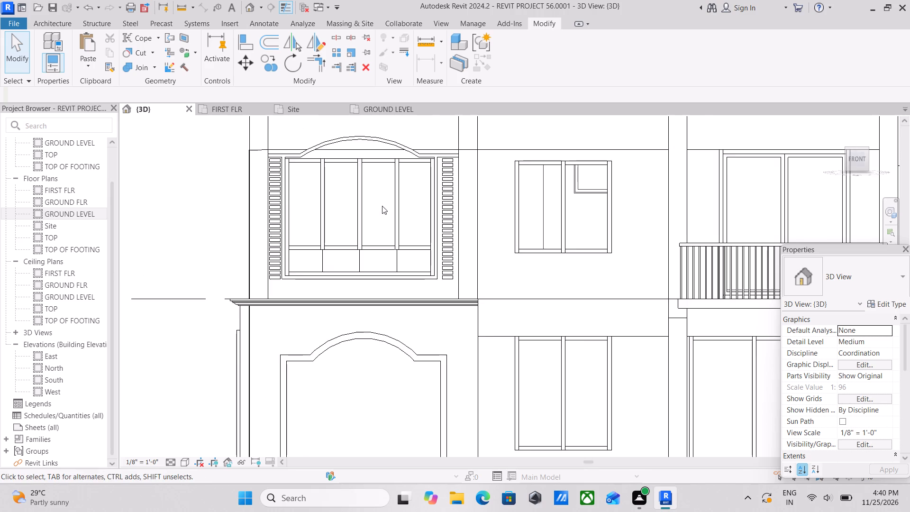
{"action": "key", "text": "Escape"}
{"action": "scroll", "coordinate": [382, 206], "scroll_direction": "down", "scroll_amount": 5}
Examine the projecting blocks, window surround, cornice and adjoining balcony and porch in a three-dimensional view from the front-left corner.
{"action": "middle_click_drag", "start_coordinate": [346, 215], "coordinate": [441, 311], "text": "shift"}
{"action": "scroll", "coordinate": [446, 311], "scroll_direction": "up", "scroll_amount": 1, "text": "shift"}
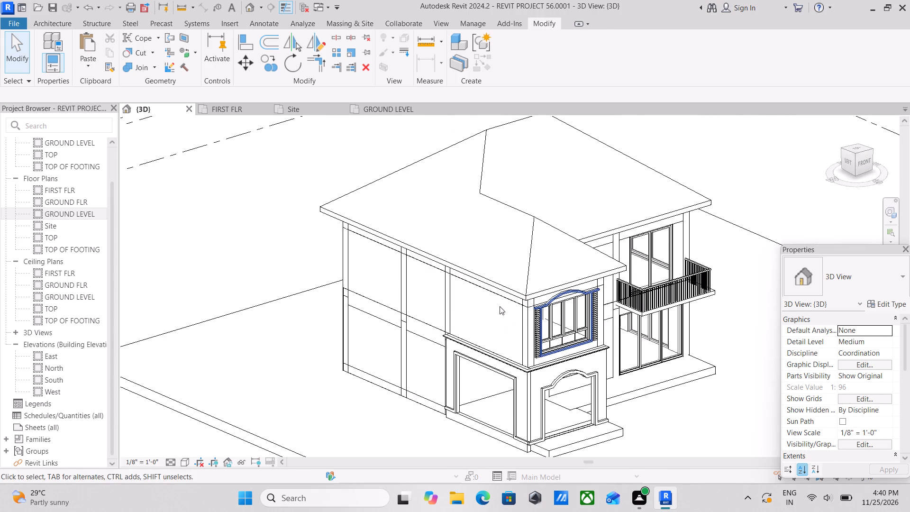
{"action": "scroll", "coordinate": [557, 325], "scroll_direction": "up", "scroll_amount": 4}
{"action": "key", "text": "Escape"}
{"action": "scroll", "coordinate": [636, 329], "scroll_direction": "up", "scroll_amount": 3}
{"action": "scroll", "coordinate": [618, 271], "scroll_direction": "up", "scroll_amount": 6}
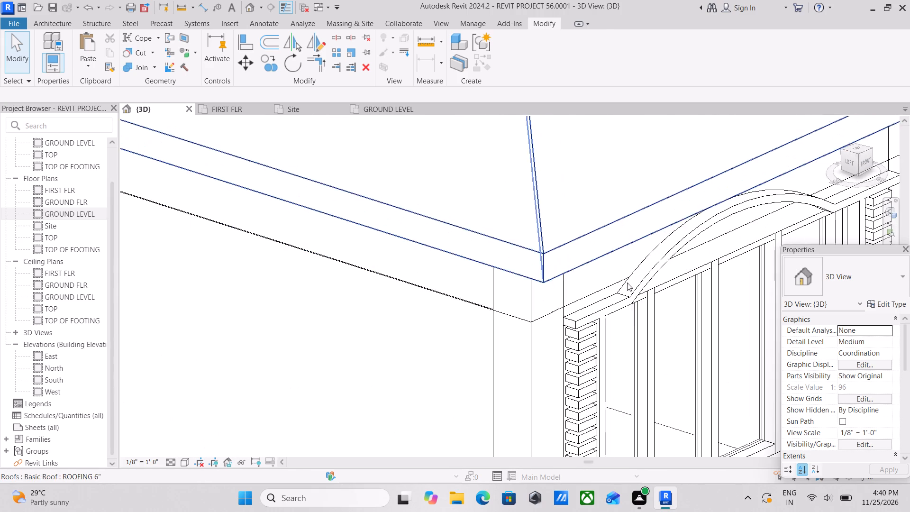
{"action": "scroll", "coordinate": [628, 323], "scroll_direction": "up", "scroll_amount": 1}
{"action": "middle_click_drag", "start_coordinate": [628, 320], "coordinate": [556, 216]}
{"action": "scroll", "coordinate": [556, 216], "scroll_direction": "down", "scroll_amount": 3}
{"action": "middle_click_drag", "start_coordinate": [569, 249], "coordinate": [535, 210]}
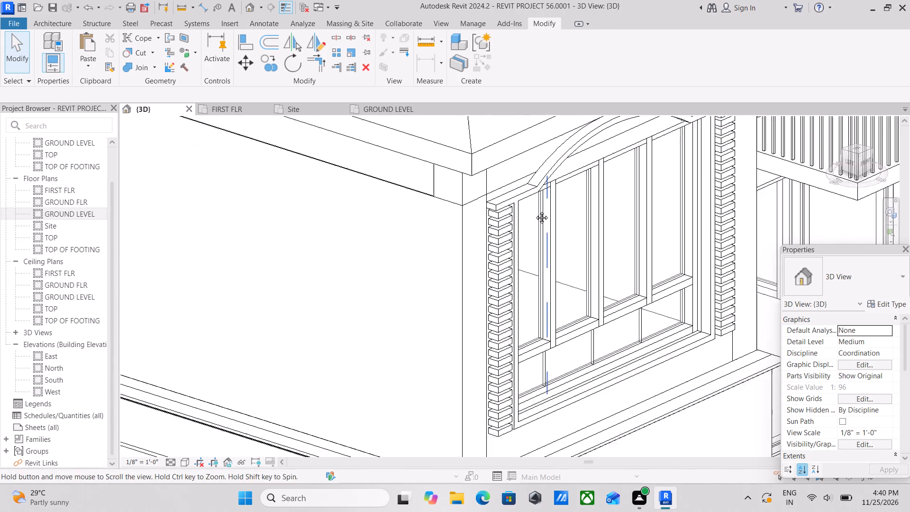
{"action": "middle_click_drag", "start_coordinate": [535, 210], "coordinate": [534, 209]}
{"action": "scroll", "coordinate": [534, 209], "scroll_direction": "down", "scroll_amount": 4}
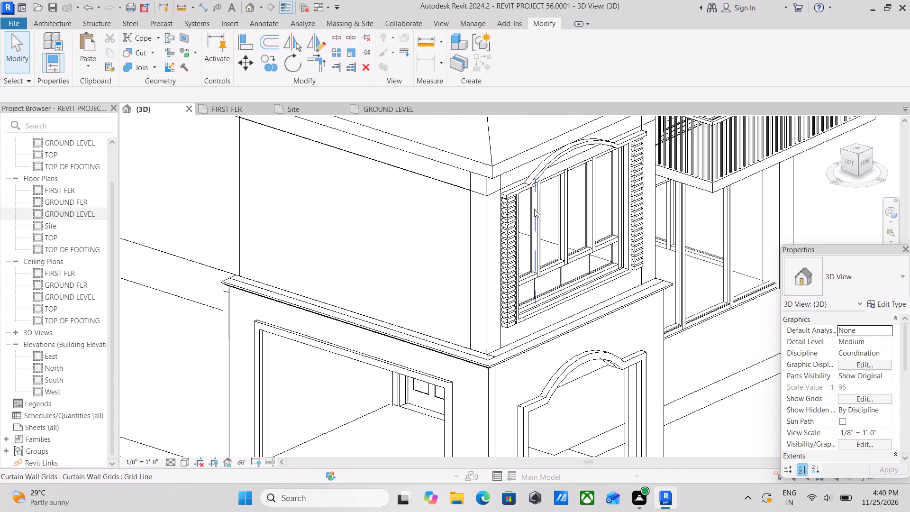
{"action": "scroll", "coordinate": [534, 209], "scroll_direction": "down", "scroll_amount": 7}
{"action": "middle_click_drag", "start_coordinate": [534, 209], "coordinate": [529, 236]}
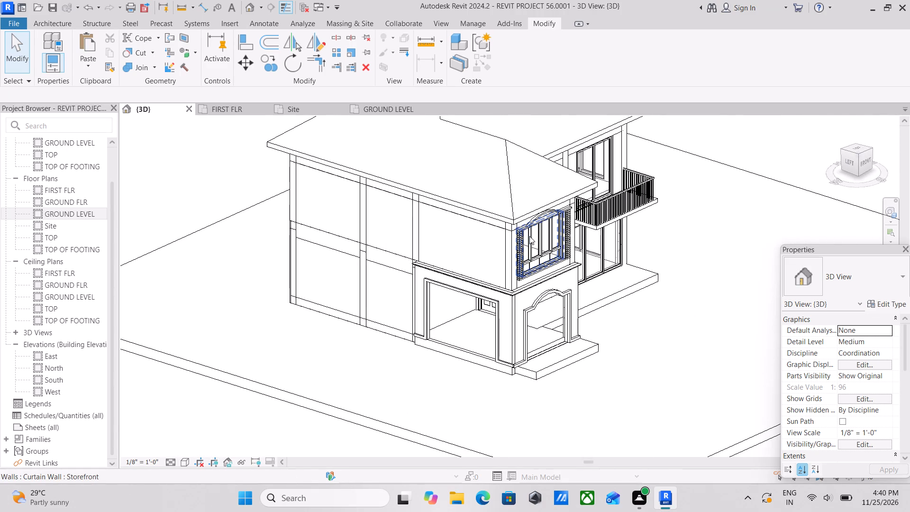
{"action": "middle_click_drag", "start_coordinate": [529, 236], "coordinate": [504, 236]}
{"action": "scroll", "coordinate": [504, 236], "scroll_direction": "down", "scroll_amount": 1}
{"action": "scroll", "coordinate": [525, 249], "scroll_direction": "up", "scroll_amount": 8}
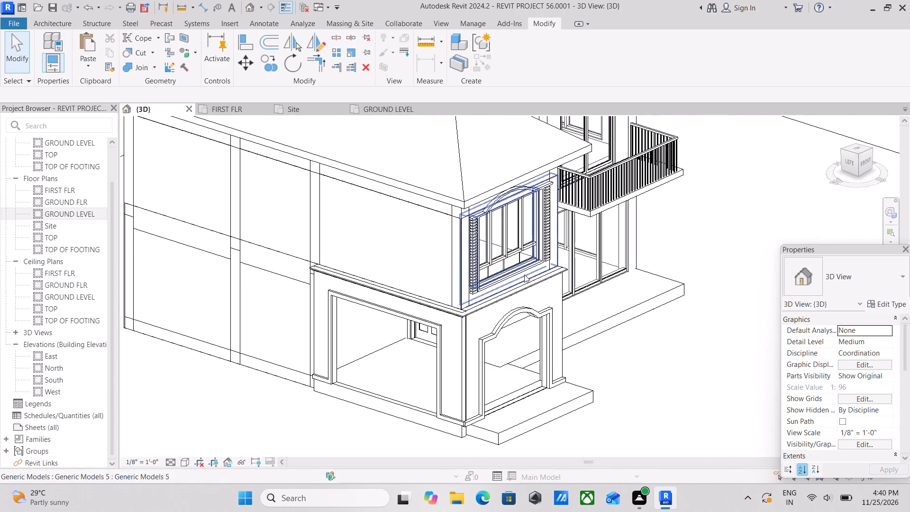
{"action": "scroll", "coordinate": [525, 285], "scroll_direction": "up", "scroll_amount": 3}
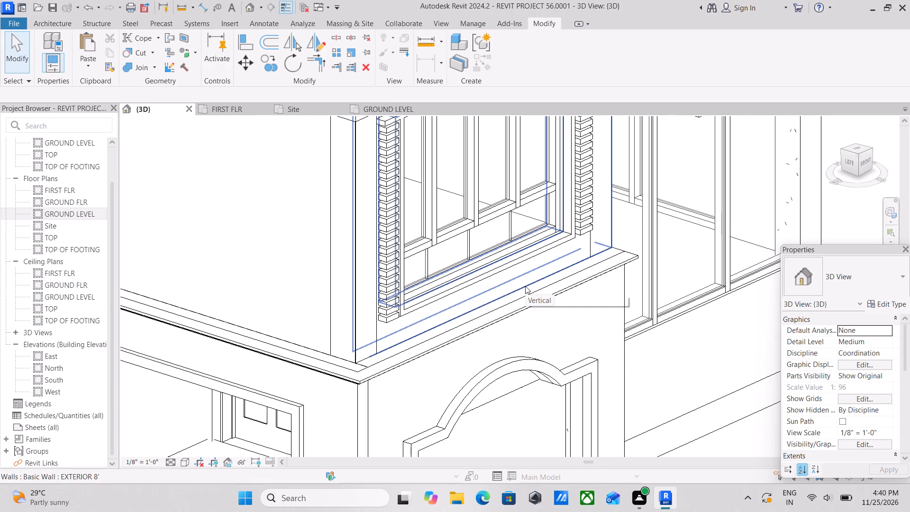
{"action": "scroll", "coordinate": [525, 286], "scroll_direction": "down", "scroll_amount": 3}
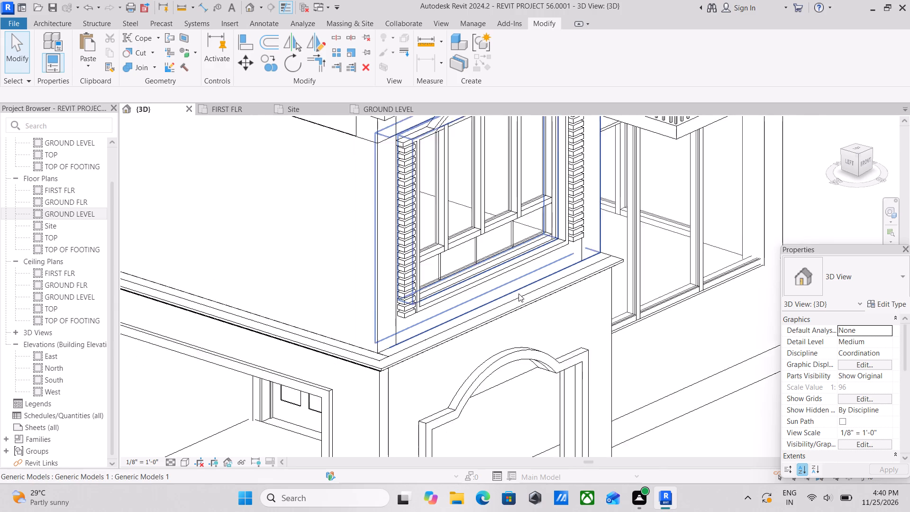
{"action": "middle_click_drag", "start_coordinate": [549, 280], "coordinate": [438, 309]}
{"action": "scroll", "coordinate": [529, 282], "scroll_direction": "down", "scroll_amount": 1}
{"action": "middle_click_drag", "start_coordinate": [529, 282], "coordinate": [539, 327]}
{"action": "scroll", "coordinate": [539, 327], "scroll_direction": "down", "scroll_amount": 1}
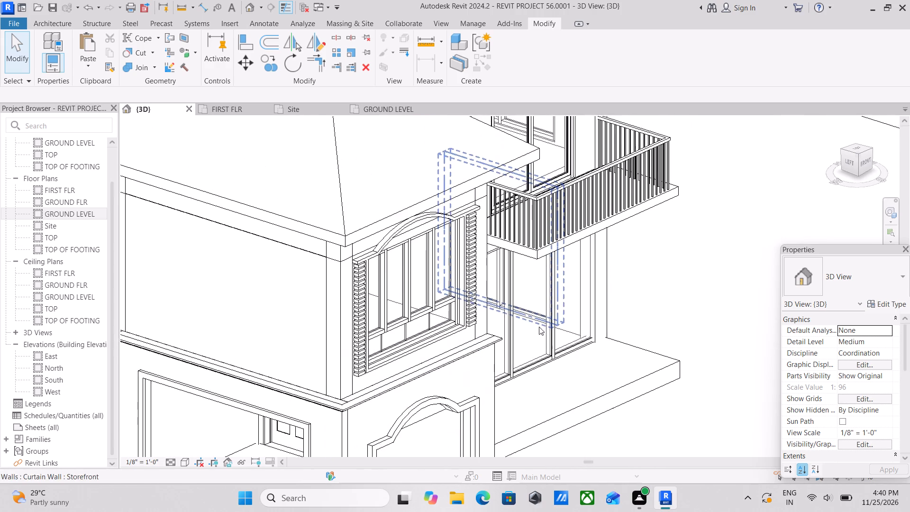
{"action": "scroll", "coordinate": [610, 313], "scroll_direction": "down", "scroll_amount": 3}
{"action": "middle_click_drag", "start_coordinate": [644, 349], "coordinate": [642, 310]}
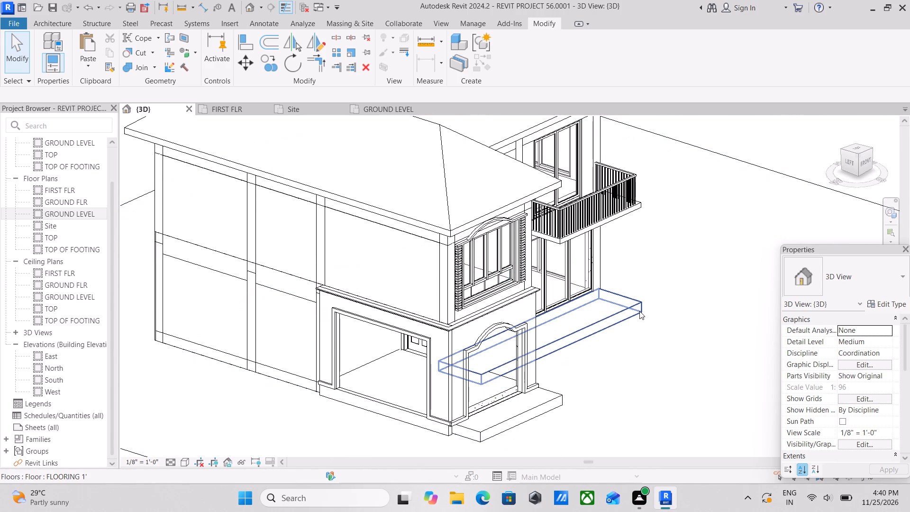
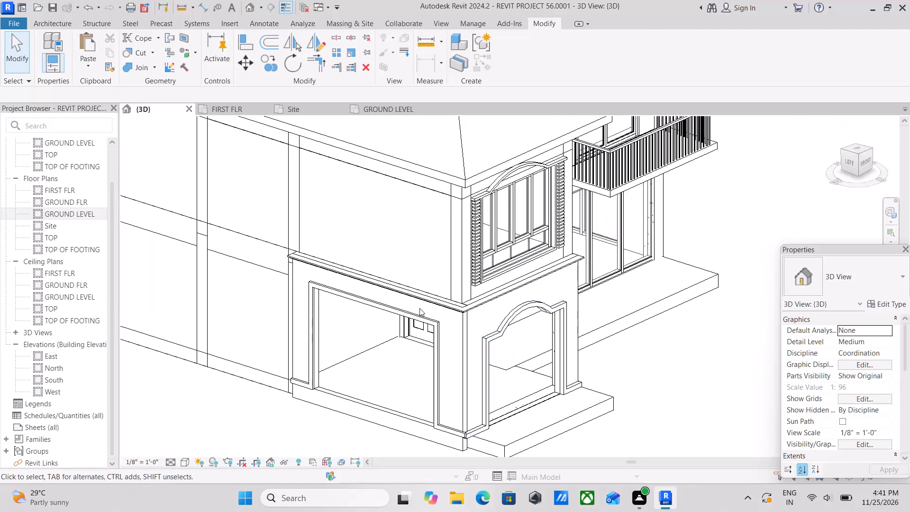
Examine the front facade from the front and front-left corner, including the block columns, balcony slab, railing and storefront glazing below.
{"action": "middle_click_drag", "start_coordinate": [420, 308], "coordinate": [401, 319]}
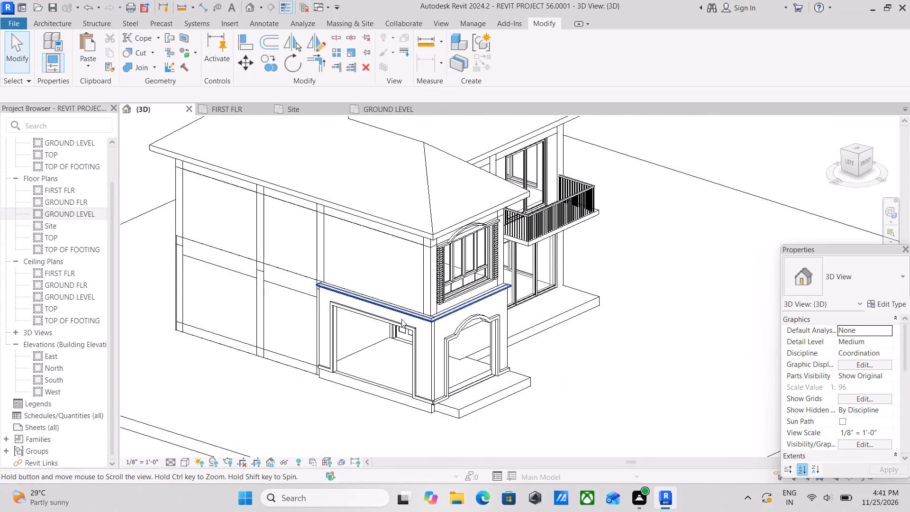
{"action": "middle_click_drag", "start_coordinate": [531, 298], "coordinate": [533, 341]}
{"action": "middle_click_drag", "start_coordinate": [533, 341], "coordinate": [505, 359], "text": "shift"}
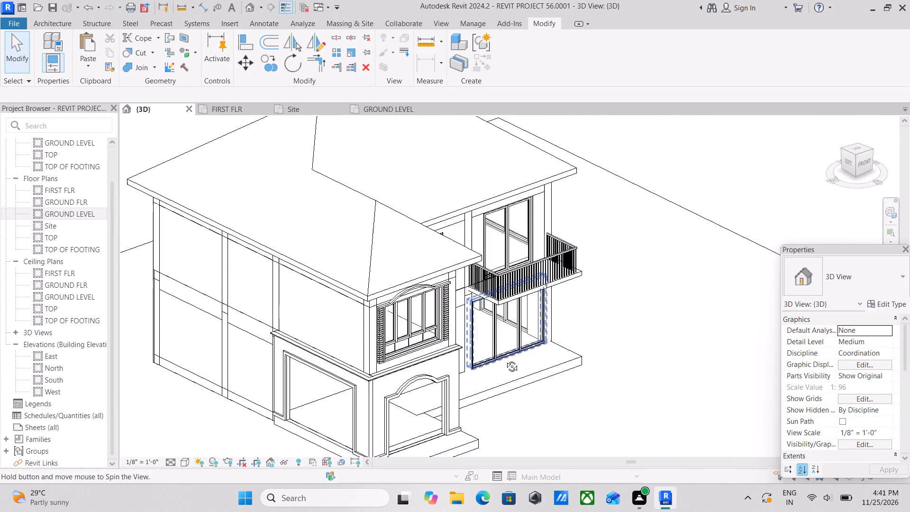
{"action": "middle_click_drag", "start_coordinate": [505, 359], "coordinate": [502, 361], "text": "shift"}
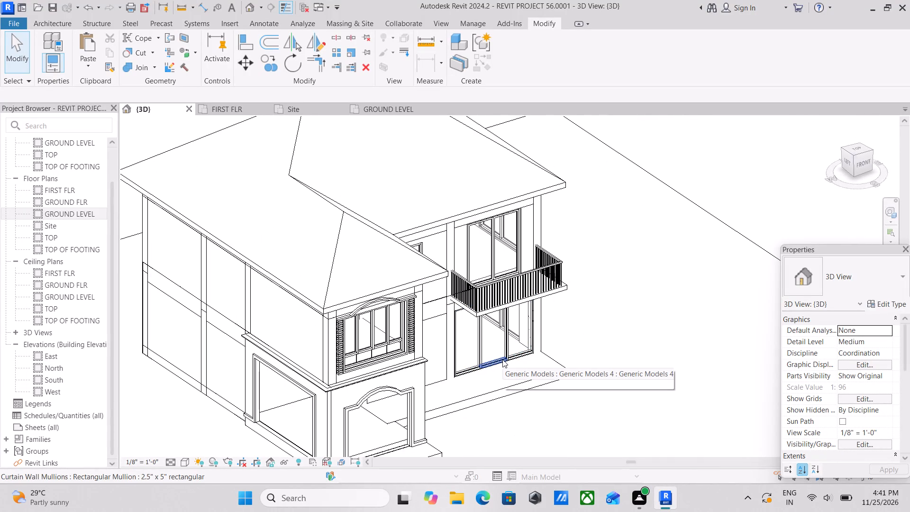
{"action": "scroll", "coordinate": [473, 312], "scroll_direction": "up", "scroll_amount": 3}
{"action": "scroll", "coordinate": [473, 312], "scroll_direction": "down", "scroll_amount": 1}
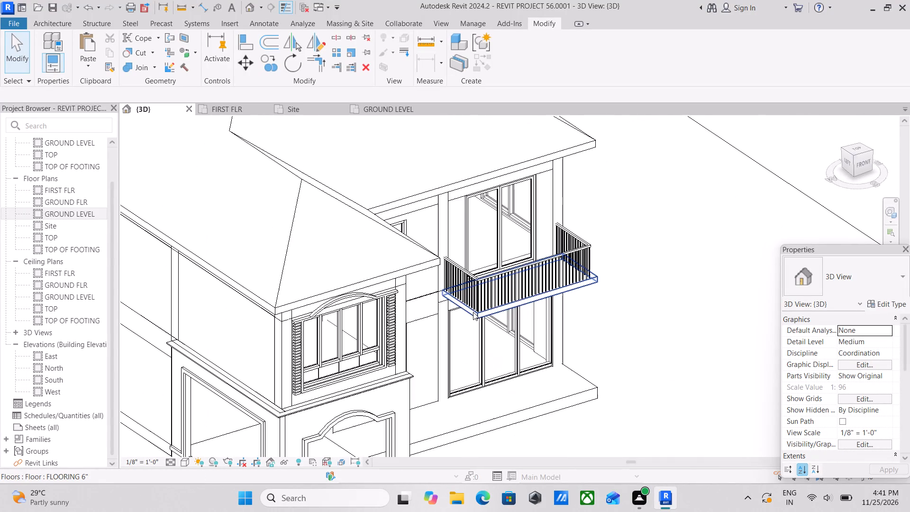
{"action": "scroll", "coordinate": [491, 315], "scroll_direction": "down", "scroll_amount": 1}
{"action": "middle_click_drag", "start_coordinate": [491, 315], "coordinate": [429, 261], "text": "shift"}
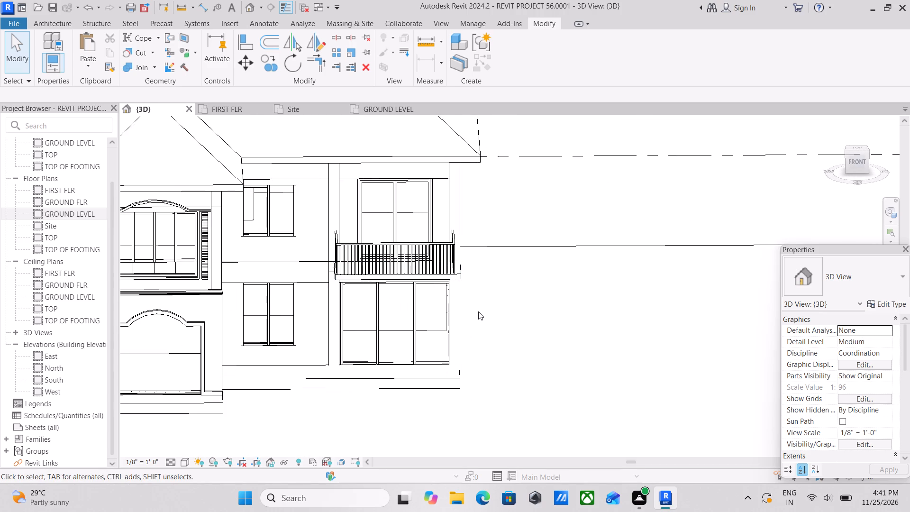
{"action": "middle_click_drag", "start_coordinate": [404, 319], "coordinate": [451, 304]}
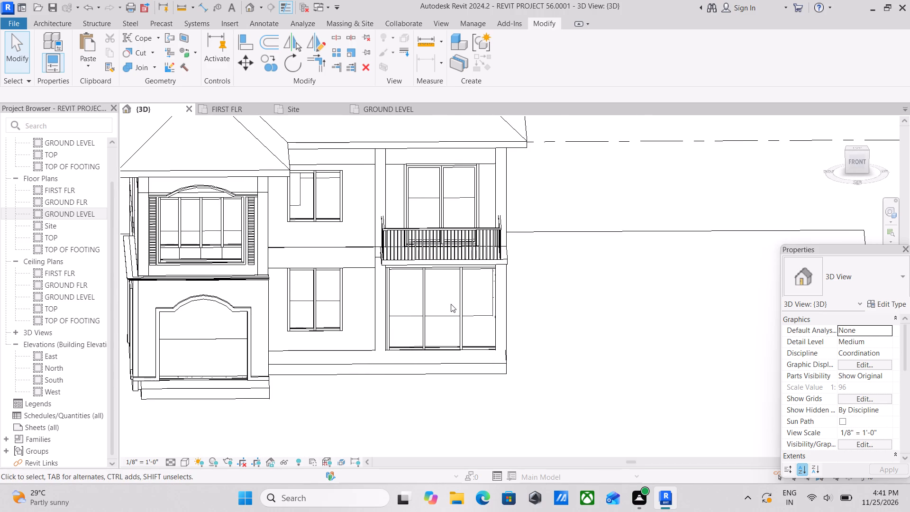
{"action": "scroll", "coordinate": [423, 287], "scroll_direction": "down", "scroll_amount": 3}
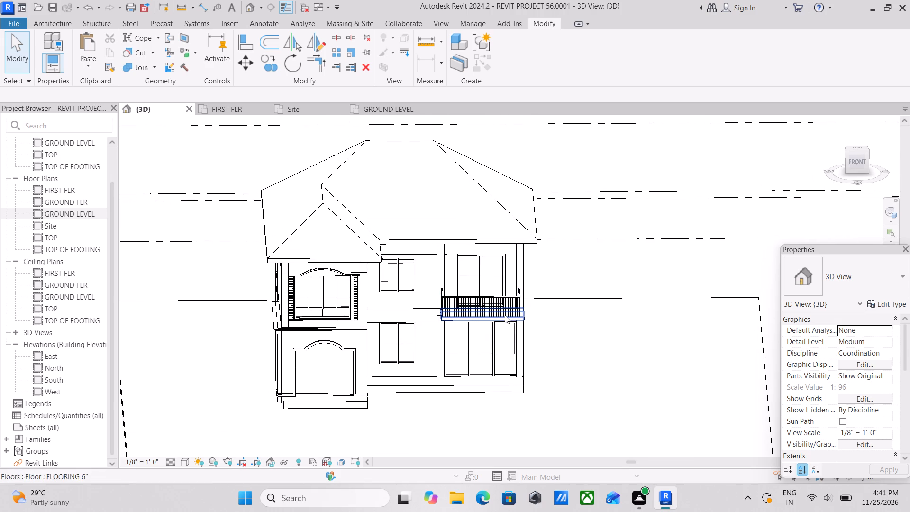
{"action": "middle_click_drag", "start_coordinate": [500, 318], "coordinate": [569, 329], "text": "shift"}
{"action": "middle_click_drag", "start_coordinate": [500, 334], "coordinate": [460, 318]}
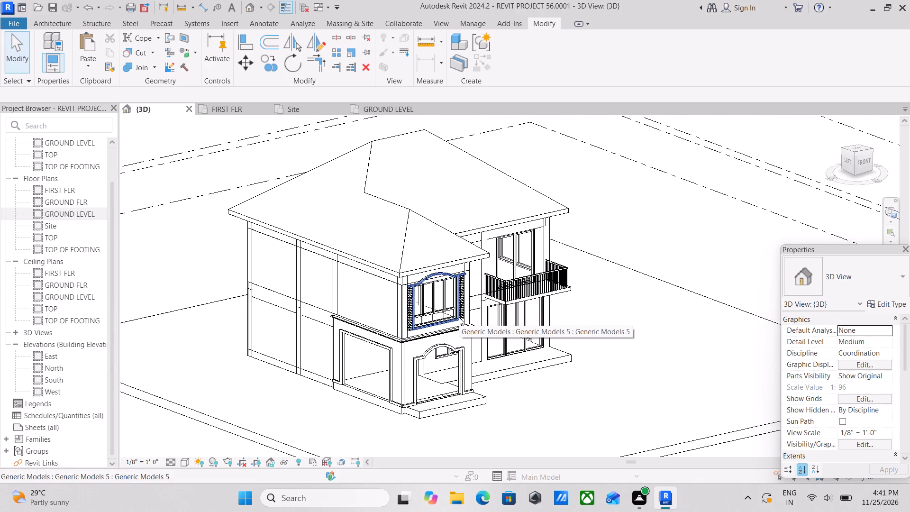
{"action": "scroll", "coordinate": [473, 308], "scroll_direction": "up", "scroll_amount": 4}
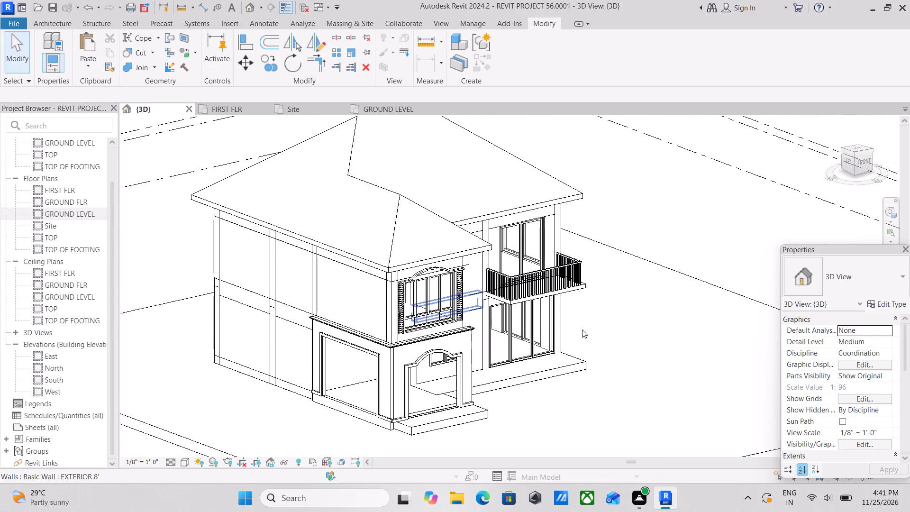
{"action": "scroll", "coordinate": [582, 329], "scroll_direction": "up", "scroll_amount": 7}
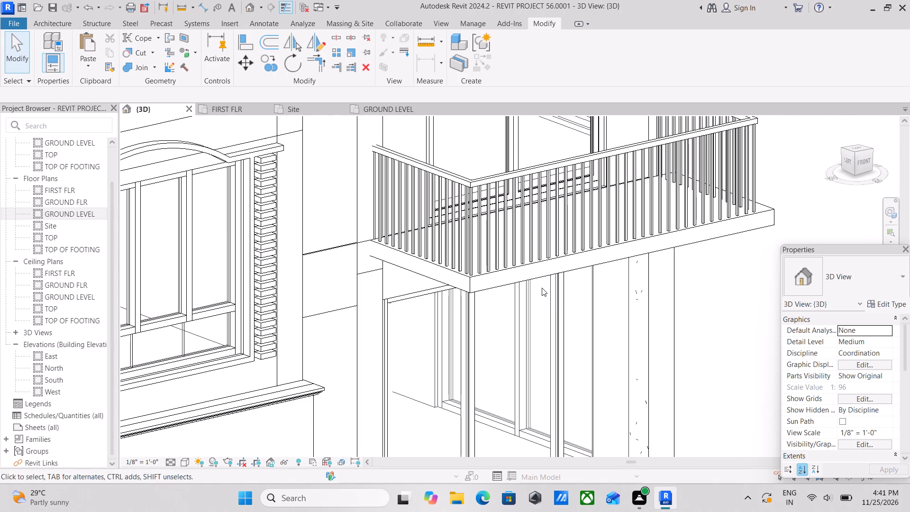
{"action": "middle_click_drag", "start_coordinate": [538, 288], "coordinate": [477, 296]}
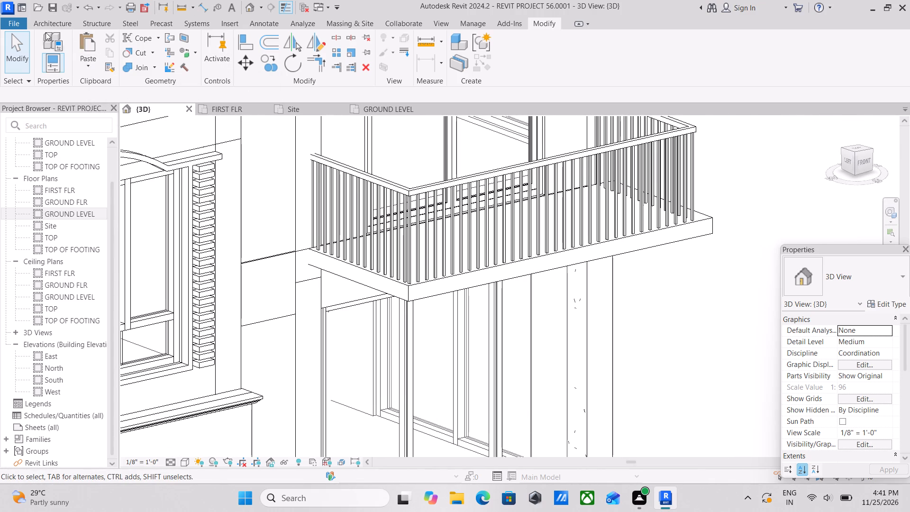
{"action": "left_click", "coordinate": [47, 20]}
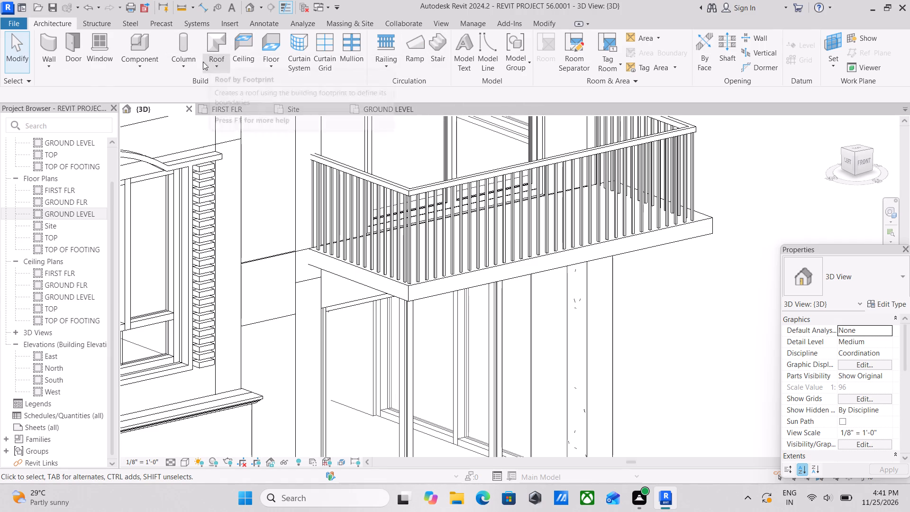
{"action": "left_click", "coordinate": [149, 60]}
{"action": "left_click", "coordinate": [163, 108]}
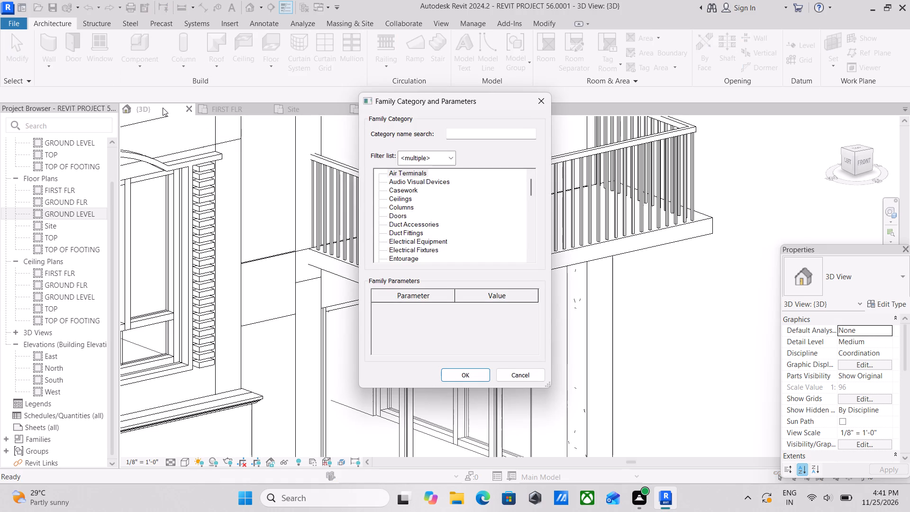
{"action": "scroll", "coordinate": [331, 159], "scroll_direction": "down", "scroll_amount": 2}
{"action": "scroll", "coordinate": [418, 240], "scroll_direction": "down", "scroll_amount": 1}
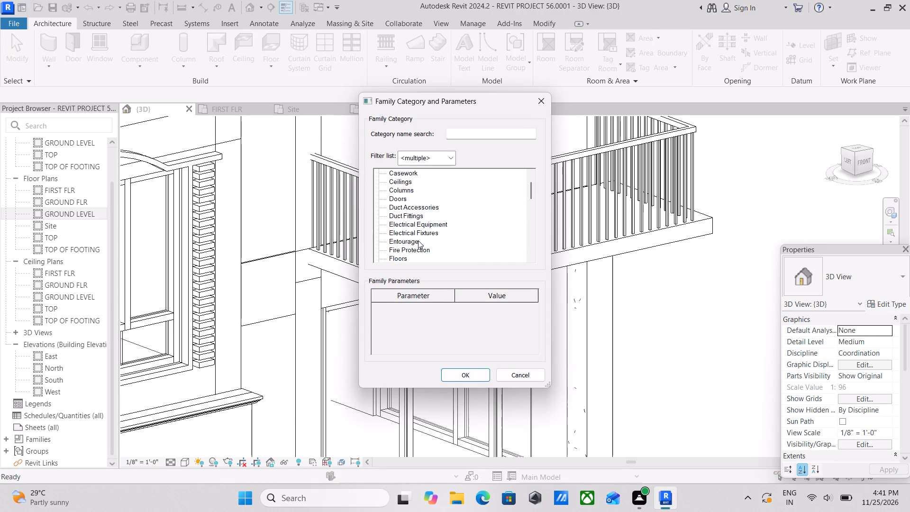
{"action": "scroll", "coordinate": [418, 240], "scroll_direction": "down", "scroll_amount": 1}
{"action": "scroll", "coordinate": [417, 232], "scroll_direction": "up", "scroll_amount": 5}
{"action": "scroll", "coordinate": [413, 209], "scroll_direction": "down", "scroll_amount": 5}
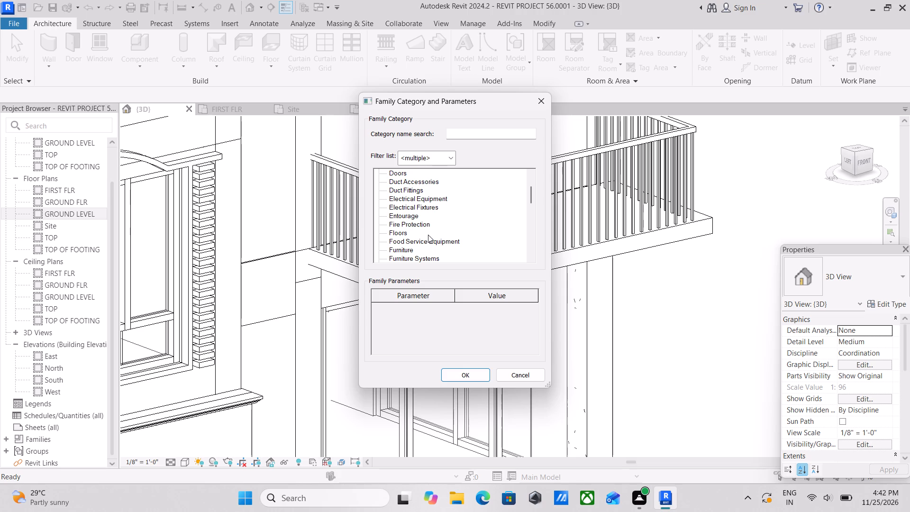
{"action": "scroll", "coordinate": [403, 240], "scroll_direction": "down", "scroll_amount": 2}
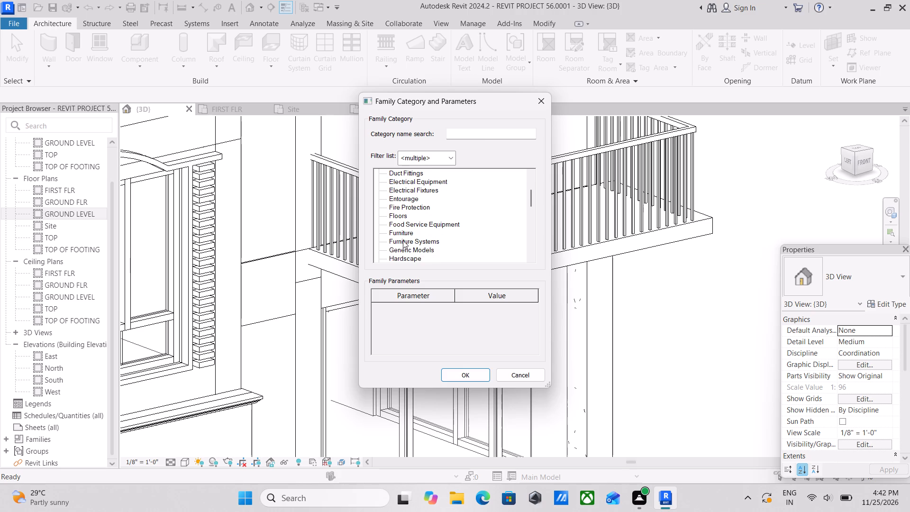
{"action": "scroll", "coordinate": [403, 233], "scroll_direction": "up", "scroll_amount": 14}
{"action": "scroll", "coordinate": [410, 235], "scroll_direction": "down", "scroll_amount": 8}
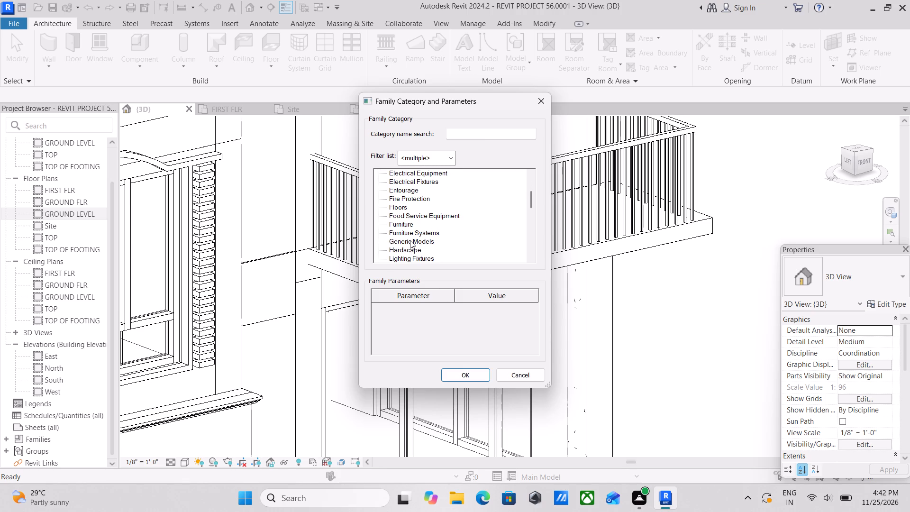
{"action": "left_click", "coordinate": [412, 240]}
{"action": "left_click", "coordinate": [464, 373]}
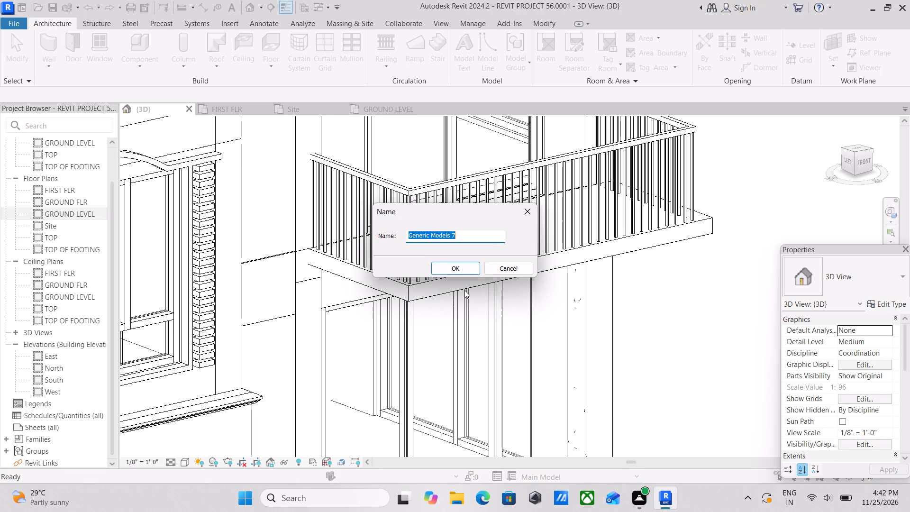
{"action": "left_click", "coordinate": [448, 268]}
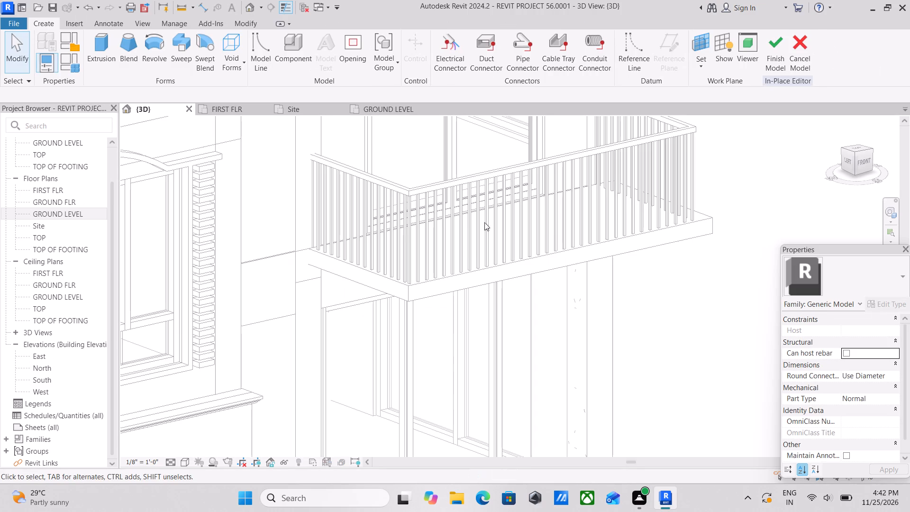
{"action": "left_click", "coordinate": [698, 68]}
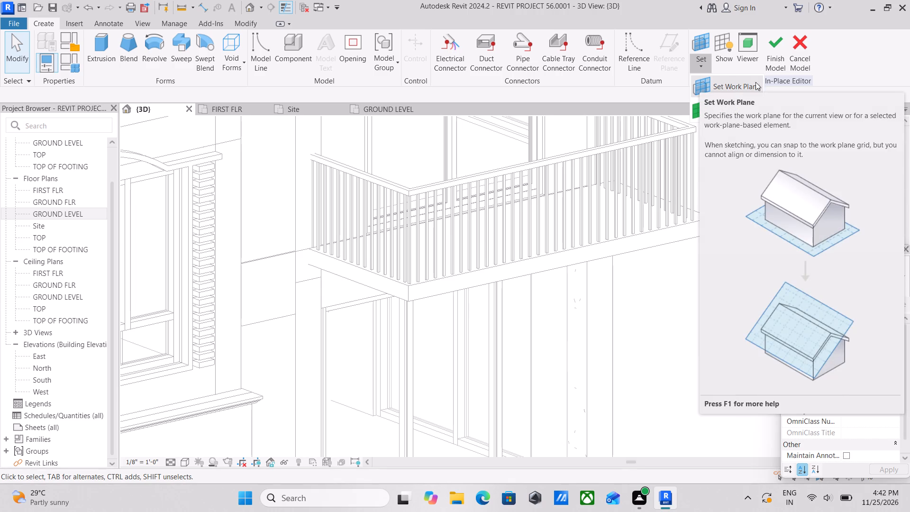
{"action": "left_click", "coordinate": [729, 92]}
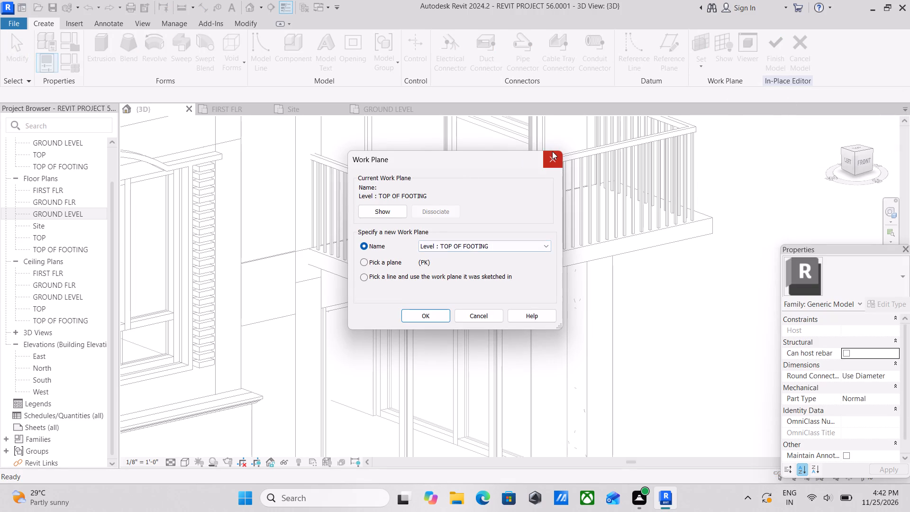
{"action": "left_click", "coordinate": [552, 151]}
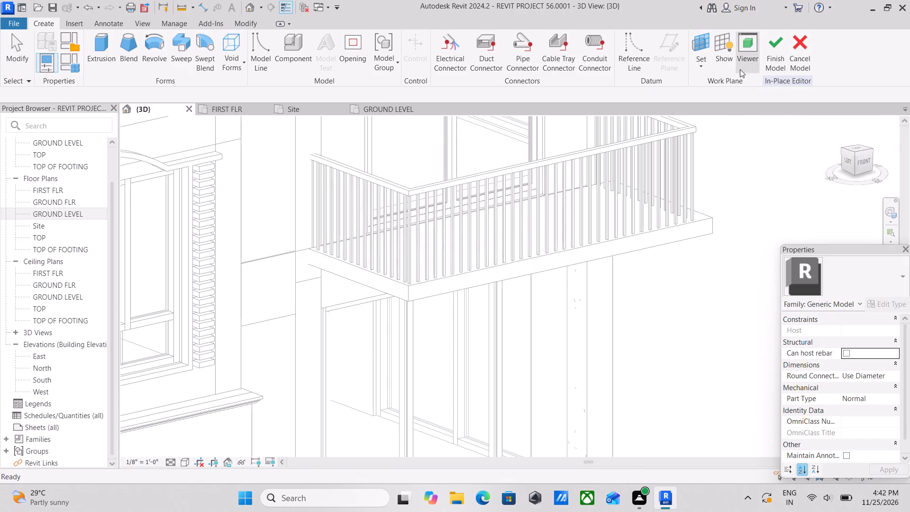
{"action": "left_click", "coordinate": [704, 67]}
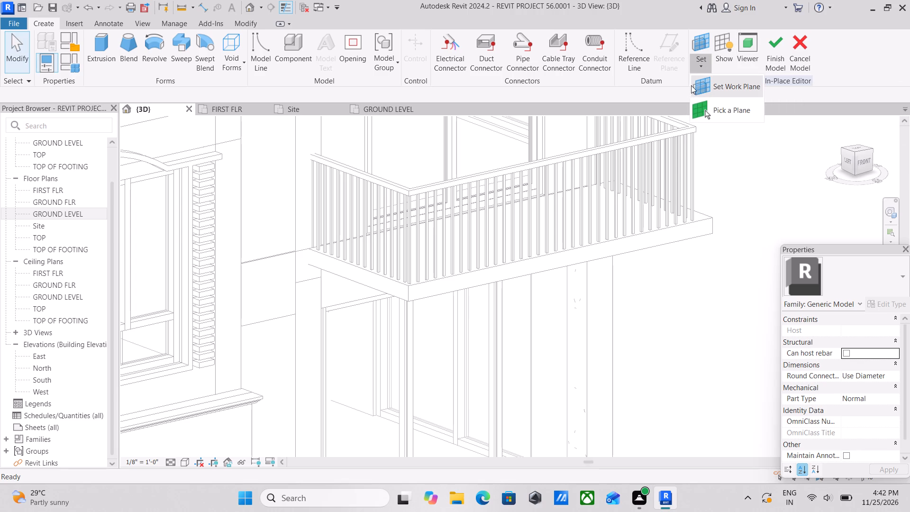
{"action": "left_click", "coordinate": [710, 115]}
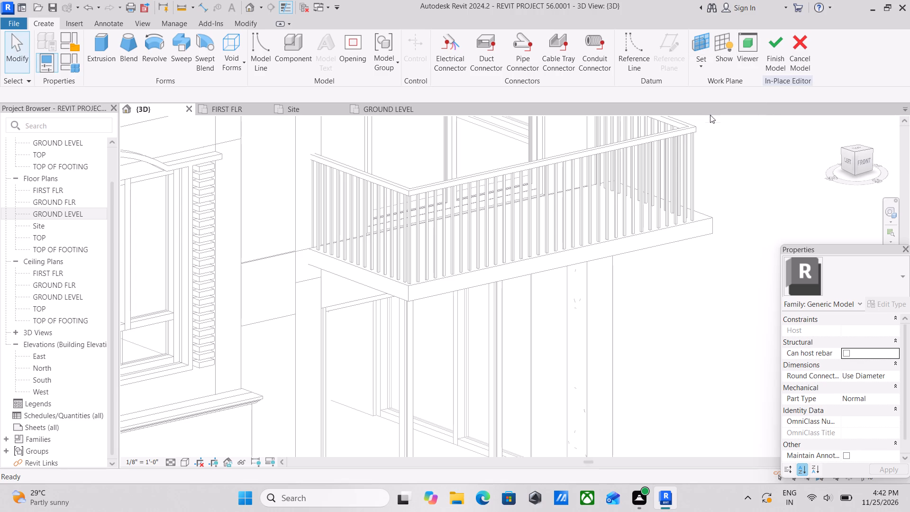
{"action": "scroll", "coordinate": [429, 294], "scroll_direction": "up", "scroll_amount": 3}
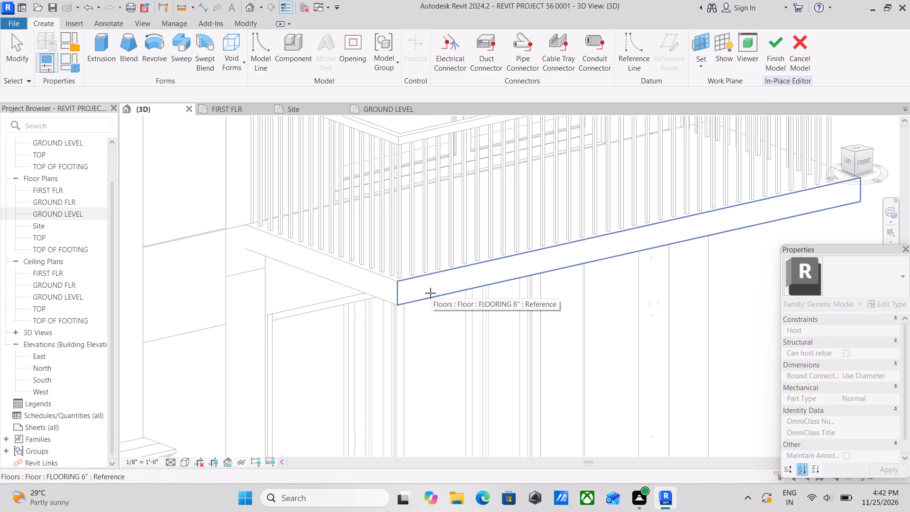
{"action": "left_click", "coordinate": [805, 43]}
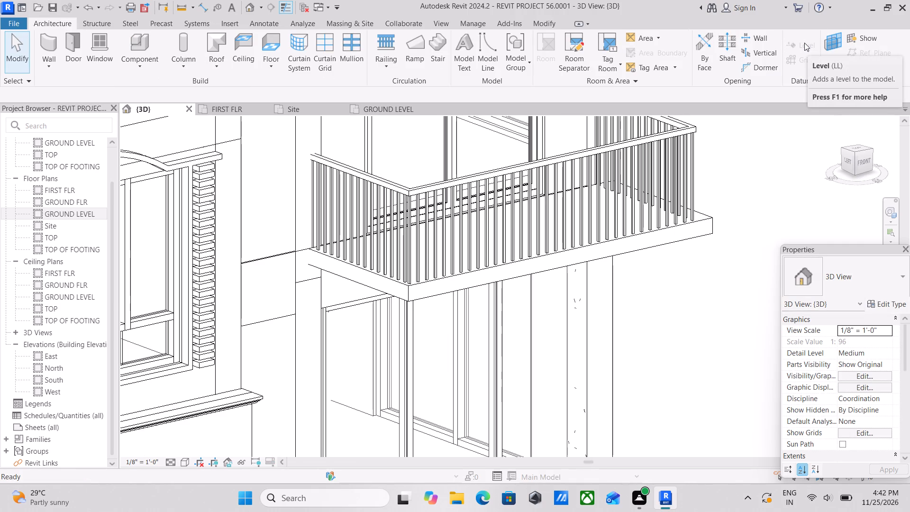
Examine the balcony's slab edge and railing corner up close and in relation to the neighbouring window trim and storefront.
{"action": "scroll", "coordinate": [613, 155], "scroll_direction": "up", "scroll_amount": 2}
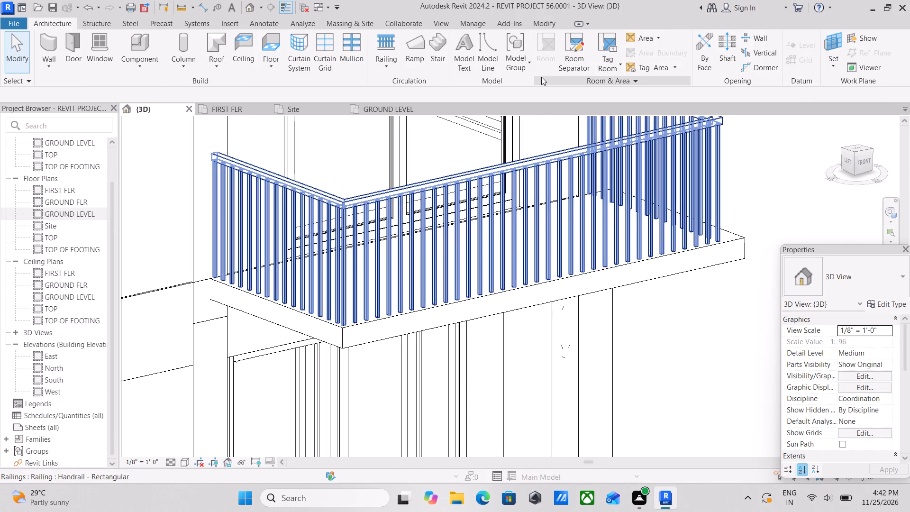
{"action": "scroll", "coordinate": [541, 77], "scroll_direction": "down", "scroll_amount": 3}
{"action": "scroll", "coordinate": [450, 227], "scroll_direction": "down", "scroll_amount": 2}
{"action": "middle_click_drag", "start_coordinate": [459, 227], "coordinate": [580, 226]}
{"action": "scroll", "coordinate": [581, 225], "scroll_direction": "down", "scroll_amount": 4}
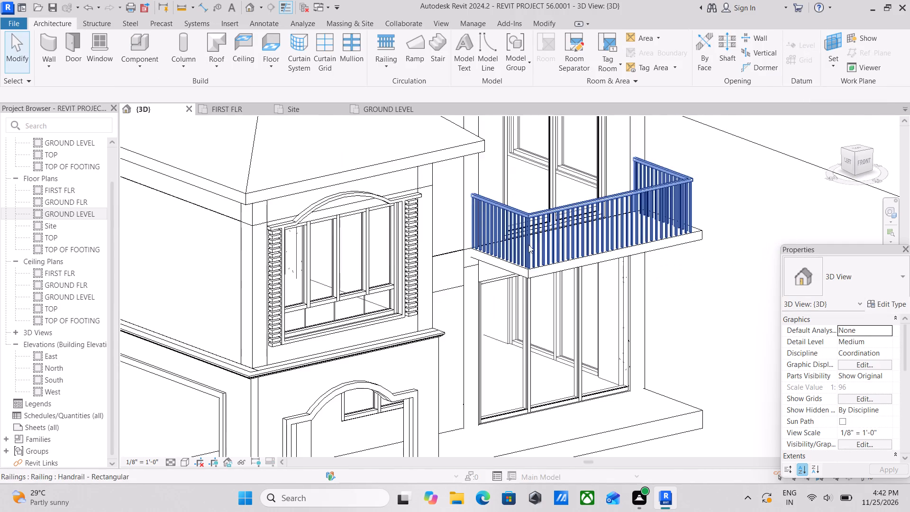
{"action": "scroll", "coordinate": [536, 246], "scroll_direction": "down", "scroll_amount": 1}
{"action": "scroll", "coordinate": [557, 247], "scroll_direction": "up", "scroll_amount": 1}
{"action": "scroll", "coordinate": [567, 248], "scroll_direction": "down", "scroll_amount": 3}
{"action": "middle_click_drag", "start_coordinate": [567, 248], "coordinate": [618, 236]}
{"action": "scroll", "coordinate": [586, 239], "scroll_direction": "down", "scroll_amount": 2}
{"action": "middle_click_drag", "start_coordinate": [586, 239], "coordinate": [586, 241]}
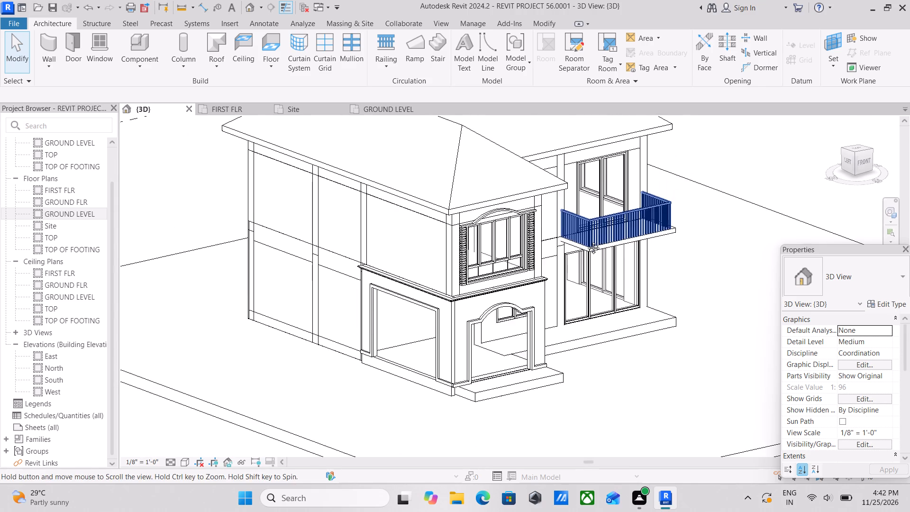
{"action": "middle_click_drag", "start_coordinate": [586, 241], "coordinate": [596, 268]}
{"action": "scroll", "coordinate": [596, 268], "scroll_direction": "up", "scroll_amount": 2}
{"action": "scroll", "coordinate": [653, 249], "scroll_direction": "up", "scroll_amount": 2}
{"action": "middle_click_drag", "start_coordinate": [653, 249], "coordinate": [469, 230]}
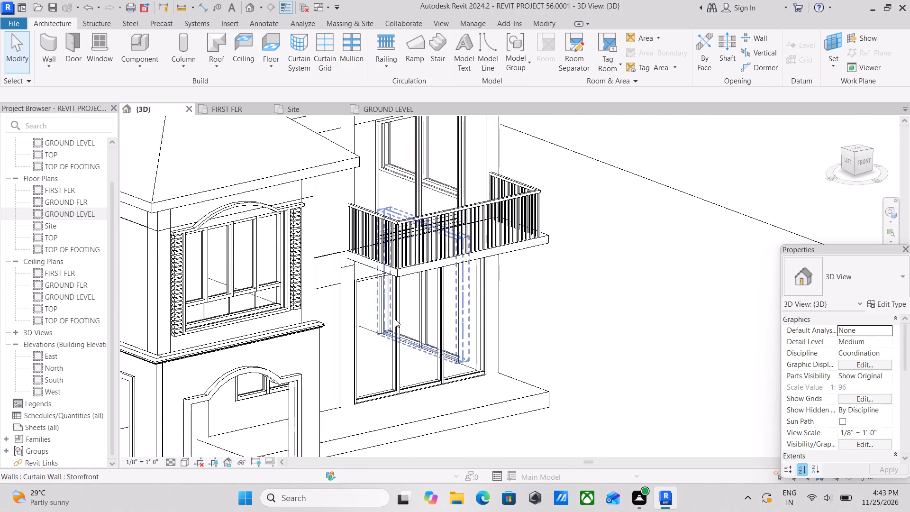
{"action": "scroll", "coordinate": [397, 319], "scroll_direction": "up", "scroll_amount": 4}
{"action": "scroll", "coordinate": [439, 269], "scroll_direction": "up", "scroll_amount": 5}
{"action": "scroll", "coordinate": [376, 222], "scroll_direction": "up", "scroll_amount": 2}
{"action": "middle_click_drag", "start_coordinate": [377, 221], "coordinate": [386, 229]}
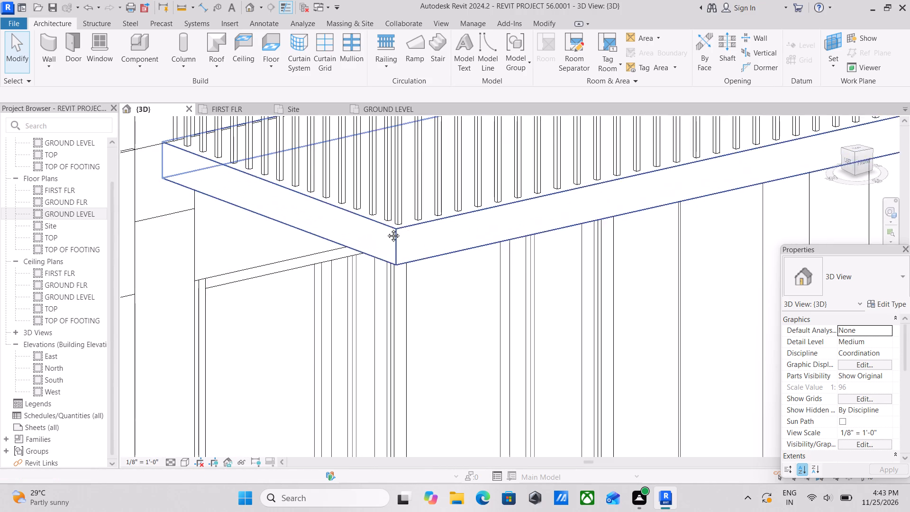
{"action": "middle_click_drag", "start_coordinate": [386, 229], "coordinate": [489, 293]}
{"action": "scroll", "coordinate": [475, 284], "scroll_direction": "down", "scroll_amount": 4}
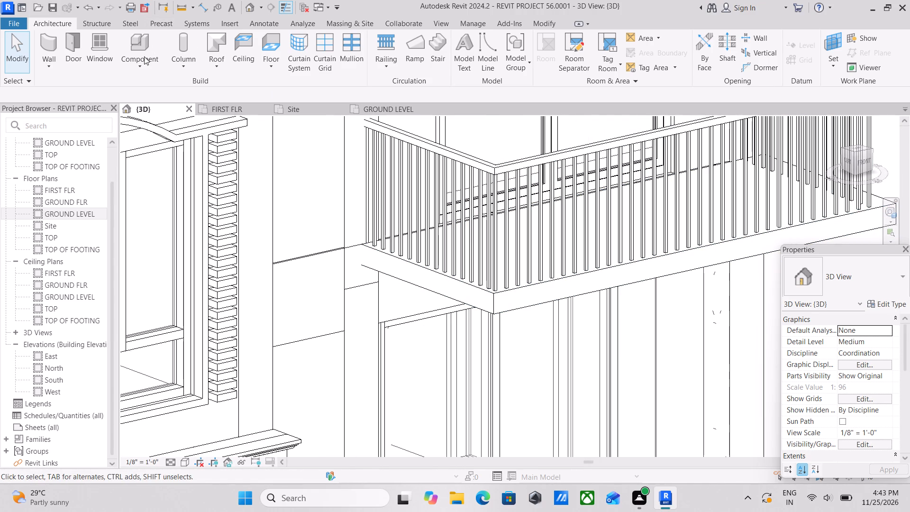
Create a new in-place model in the Generic Models category, keeping the suggested name.
{"action": "left_click", "coordinate": [140, 66]}
{"action": "left_click", "coordinate": [178, 112]}
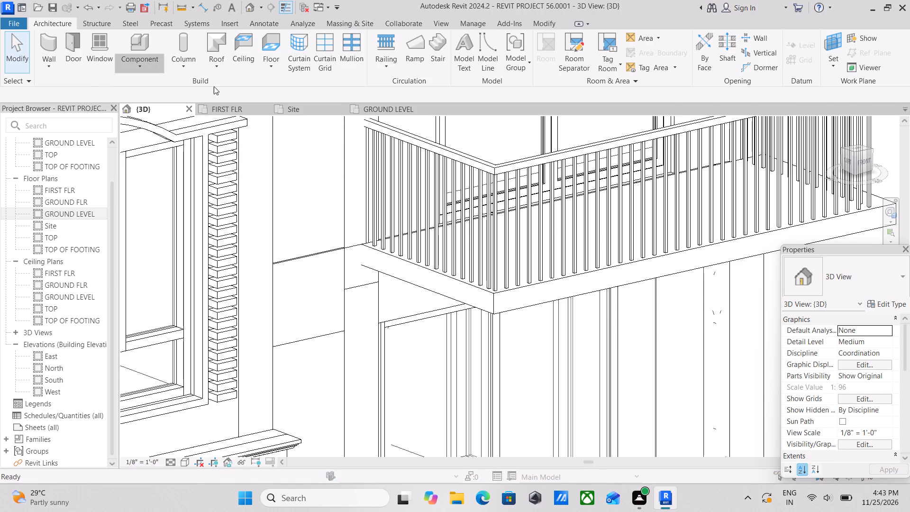
{"action": "scroll", "coordinate": [420, 204], "scroll_direction": "down", "scroll_amount": 2}
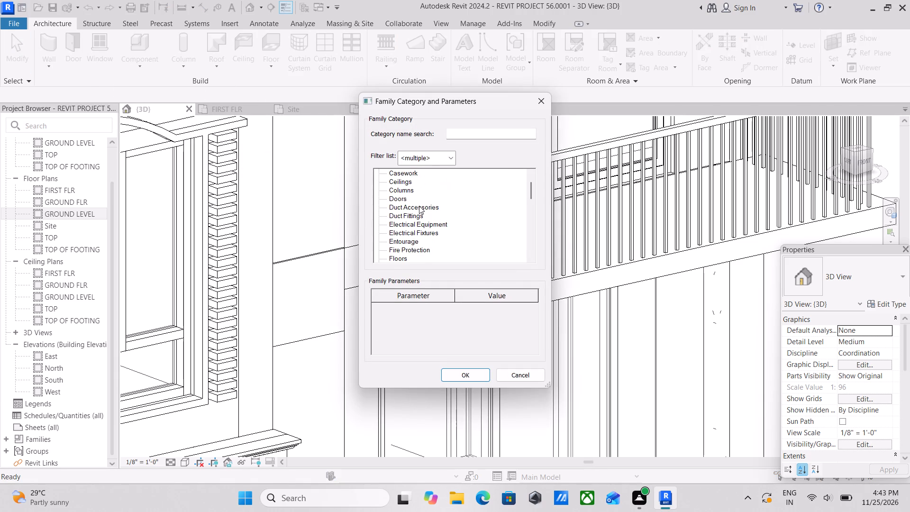
{"action": "scroll", "coordinate": [419, 205], "scroll_direction": "down", "scroll_amount": 4}
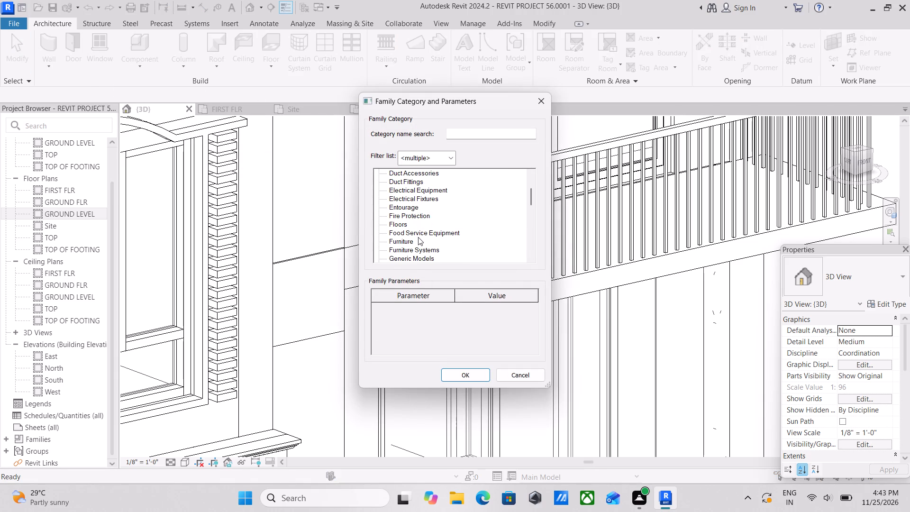
{"action": "scroll", "coordinate": [418, 237], "scroll_direction": "down", "scroll_amount": 2}
{"action": "left_click", "coordinate": [437, 243]}
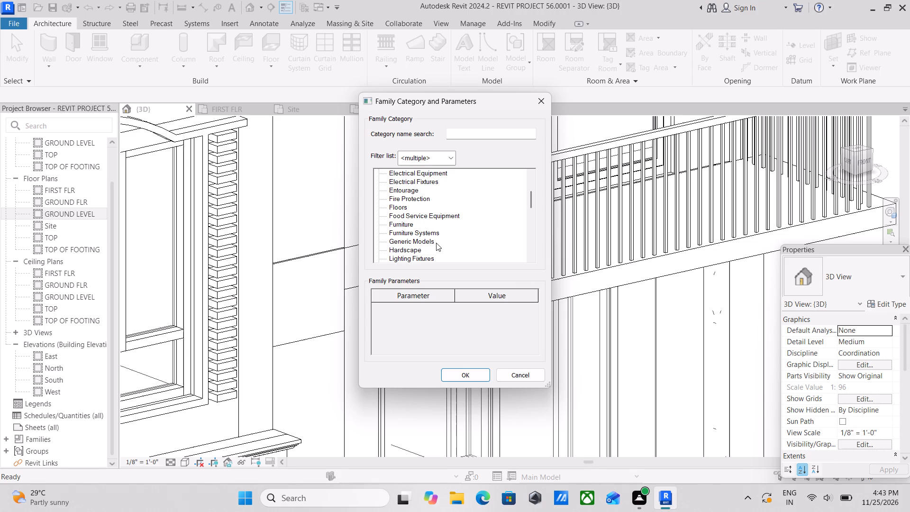
{"action": "left_click", "coordinate": [411, 240]}
{"action": "left_click", "coordinate": [473, 379]}
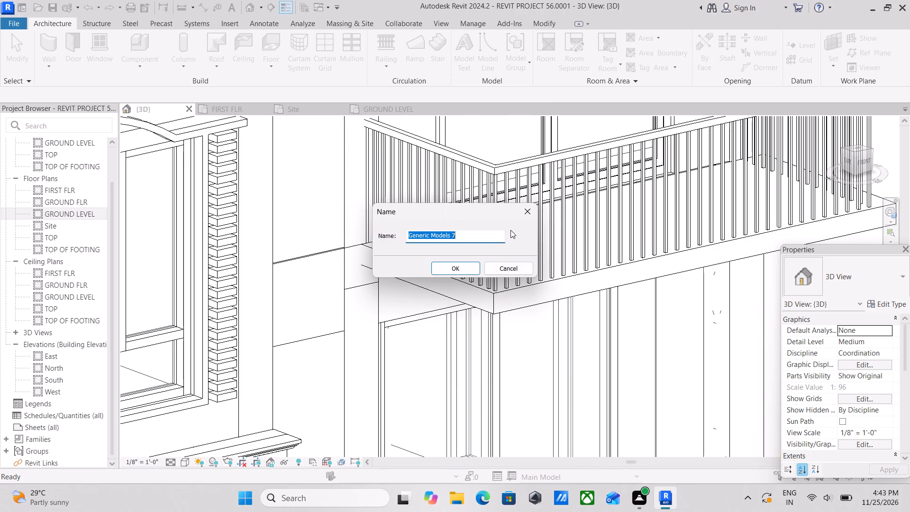
{"action": "left_click", "coordinate": [453, 269]}
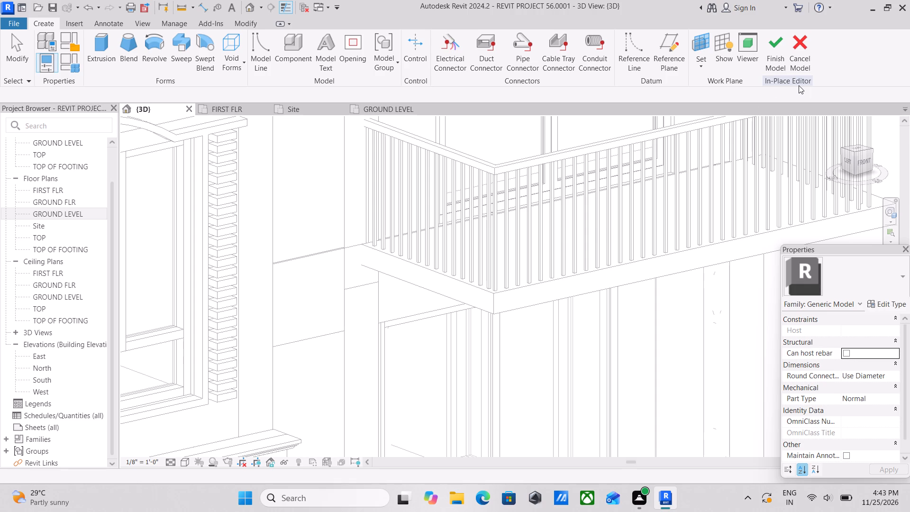
Start a sweep and pick the top edges along the balcony slab's left side and front as its path.
{"action": "left_click", "coordinate": [702, 66]}
{"action": "left_click", "coordinate": [702, 66]}
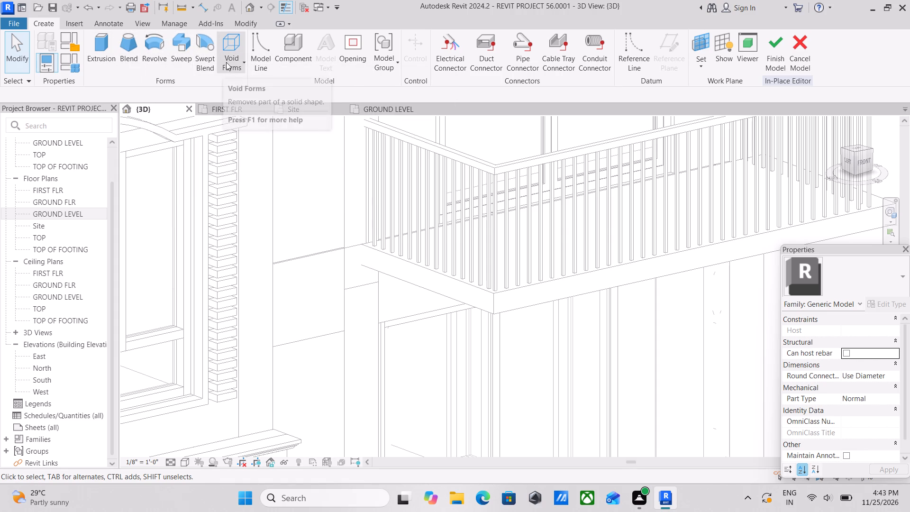
{"action": "left_click", "coordinate": [175, 52]}
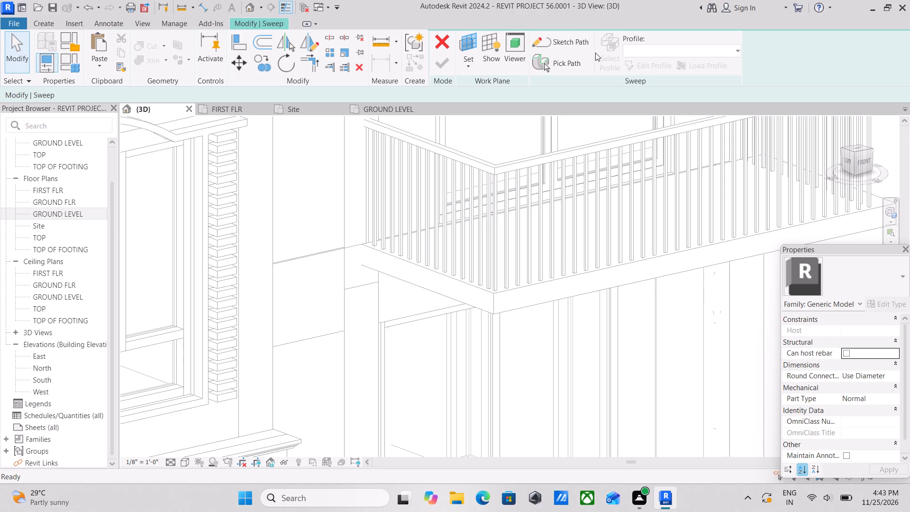
{"action": "left_click", "coordinate": [563, 62]}
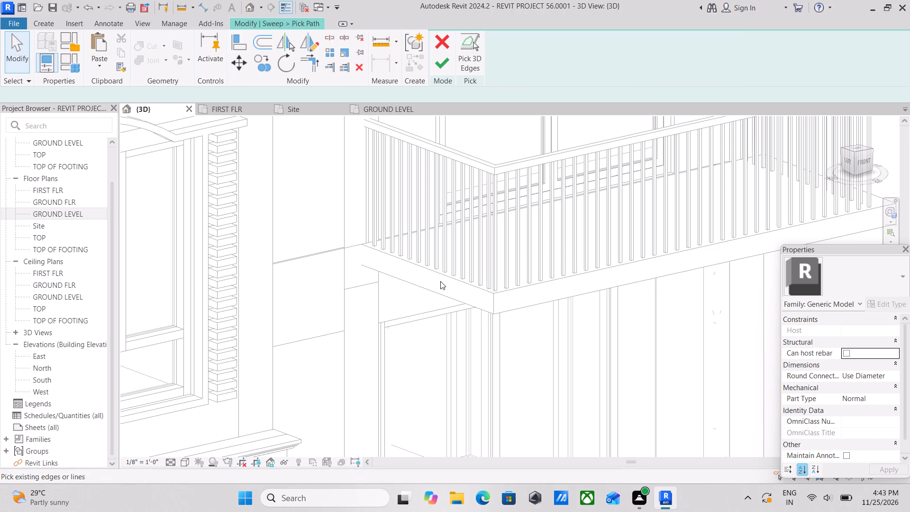
{"action": "left_click", "coordinate": [444, 279]}
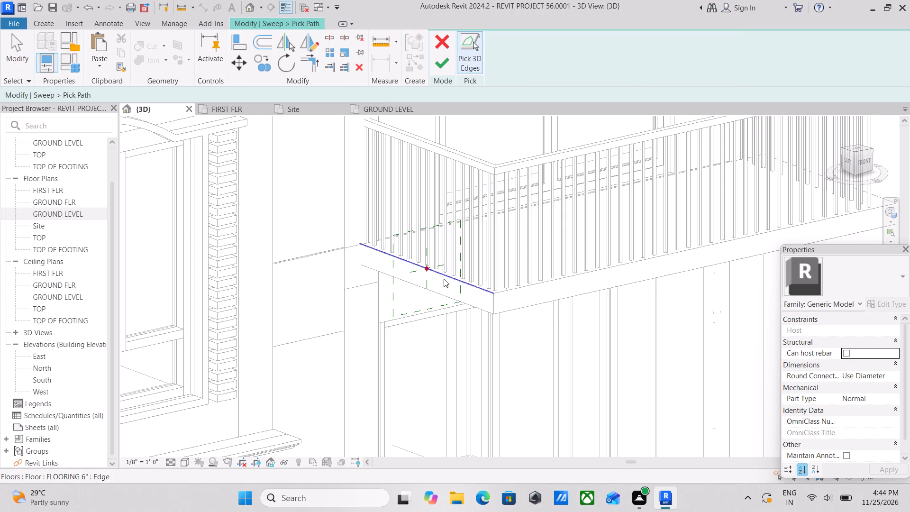
{"action": "left_click", "coordinate": [551, 280]}
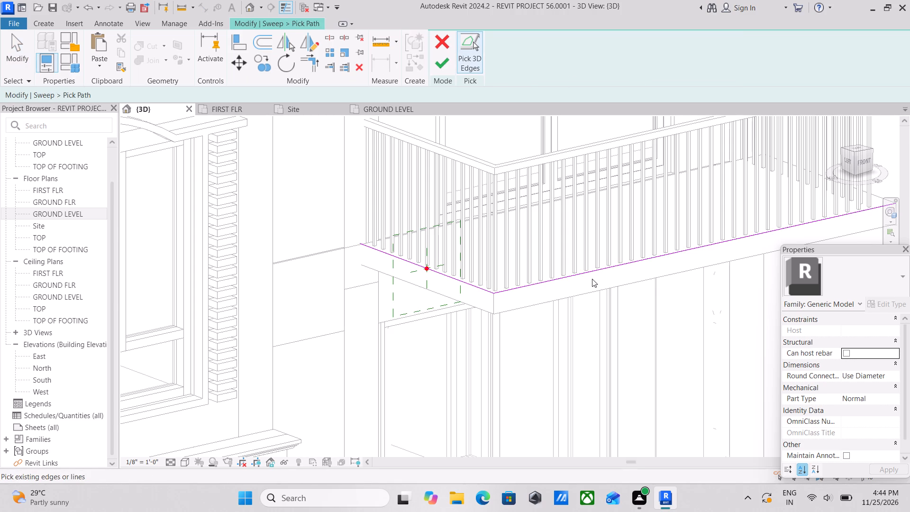
Add the top edge of the balcony slab's right side to the sweep path and finish the path.
{"action": "middle_click_drag", "start_coordinate": [592, 279], "coordinate": [408, 301]}
{"action": "scroll", "coordinate": [545, 305], "scroll_direction": "down", "scroll_amount": 1}
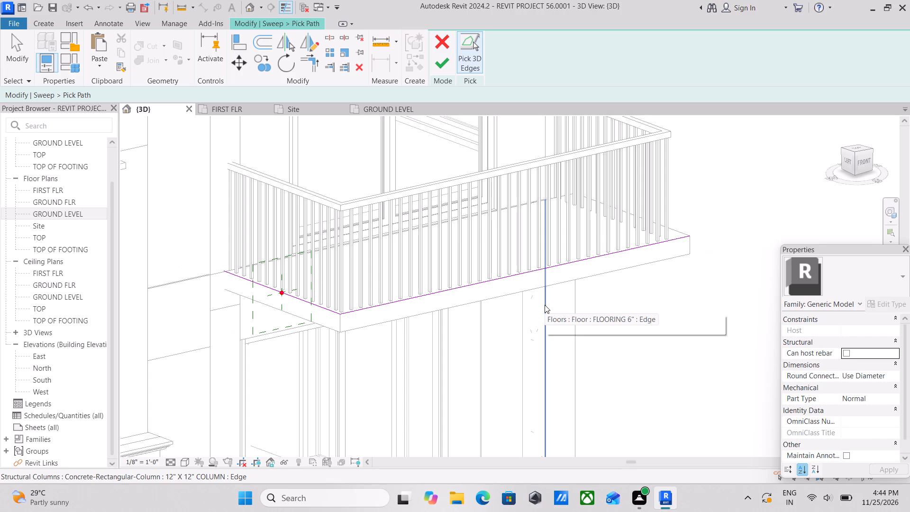
{"action": "middle_click_drag", "start_coordinate": [545, 304], "coordinate": [490, 322], "text": "shift"}
{"action": "scroll", "coordinate": [529, 286], "scroll_direction": "down", "scroll_amount": 1}
{"action": "middle_click_drag", "start_coordinate": [530, 286], "coordinate": [909, 131]}
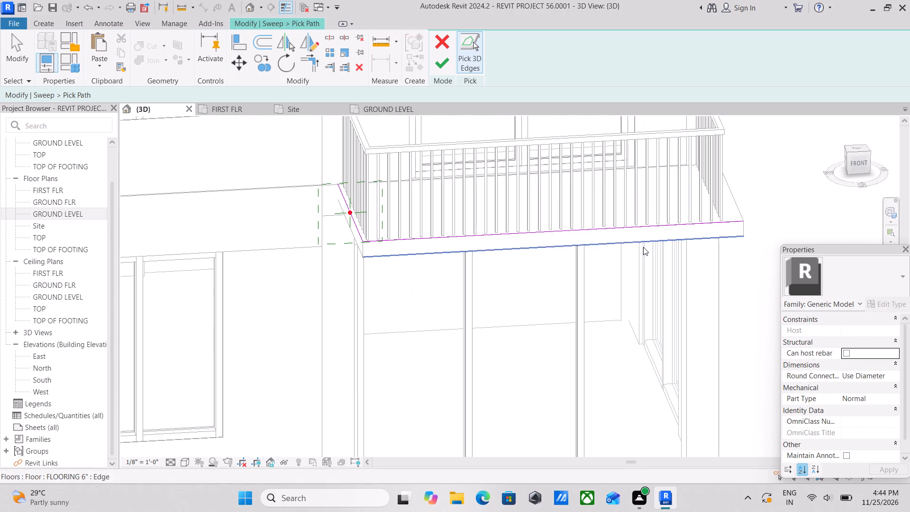
{"action": "middle_click_drag", "start_coordinate": [643, 247], "coordinate": [402, 204], "text": "shift"}
{"action": "middle_click_drag", "start_coordinate": [382, 253], "coordinate": [810, 331]}
{"action": "scroll", "coordinate": [353, 250], "scroll_direction": "down", "scroll_amount": 1}
{"action": "middle_click_drag", "start_coordinate": [353, 250], "coordinate": [529, 373]}
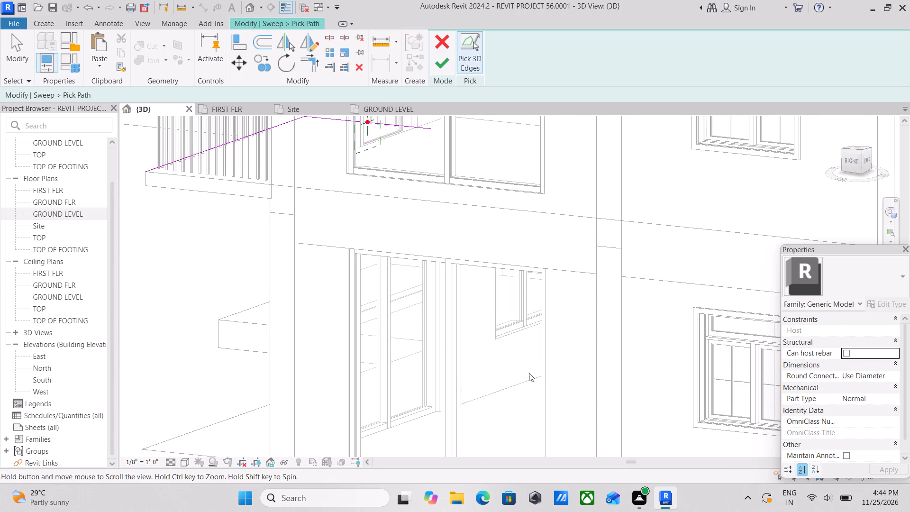
{"action": "middle_click_drag", "start_coordinate": [407, 302], "coordinate": [458, 351], "text": "shift"}
{"action": "scroll", "coordinate": [458, 351], "scroll_direction": "up", "scroll_amount": 1}
{"action": "middle_click_drag", "start_coordinate": [312, 308], "coordinate": [533, 299]}
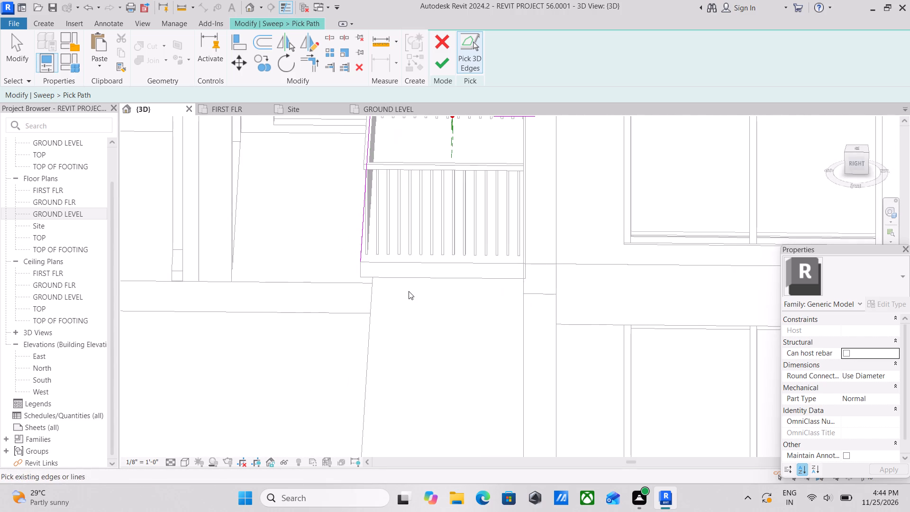
{"action": "middle_click_drag", "start_coordinate": [409, 291], "coordinate": [388, 250], "text": "shift"}
{"action": "middle_click_drag", "start_coordinate": [389, 250], "coordinate": [414, 283]}
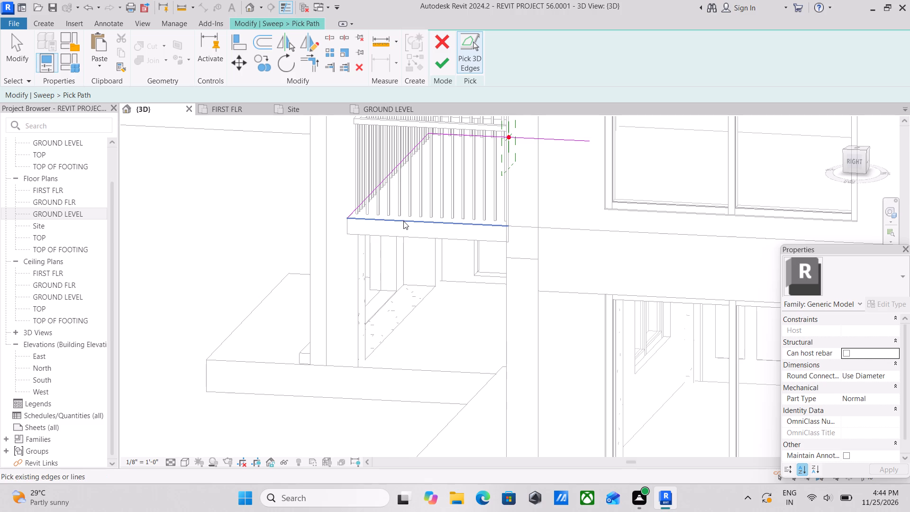
{"action": "left_click", "coordinate": [403, 221]}
{"action": "scroll", "coordinate": [403, 221], "scroll_direction": "down", "scroll_amount": 4}
{"action": "scroll", "coordinate": [324, 264], "scroll_direction": "down", "scroll_amount": 1, "text": "shift"}
{"action": "middle_click_drag", "start_coordinate": [324, 264], "coordinate": [538, 274], "text": "shift"}
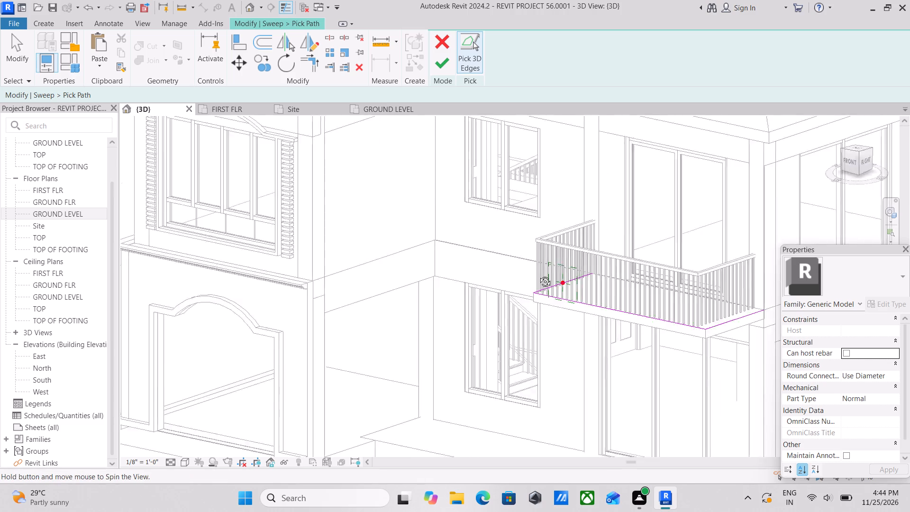
{"action": "middle_click_drag", "start_coordinate": [538, 274], "coordinate": [597, 269], "text": "shift"}
{"action": "middle_click_drag", "start_coordinate": [555, 269], "coordinate": [139, 223]}
{"action": "middle_click_drag", "start_coordinate": [521, 252], "coordinate": [554, 271]}
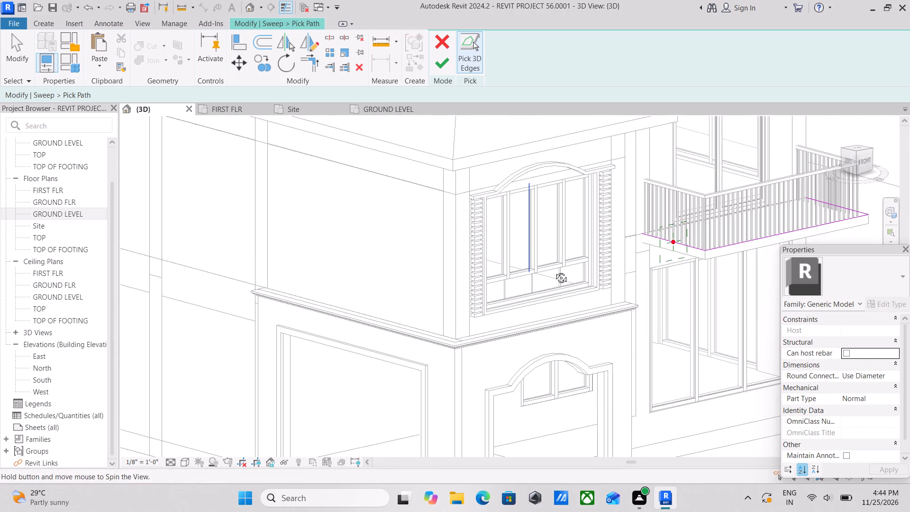
{"action": "middle_click_drag", "start_coordinate": [554, 271], "coordinate": [592, 282]}
{"action": "middle_click_drag", "start_coordinate": [561, 232], "coordinate": [2, 218]}
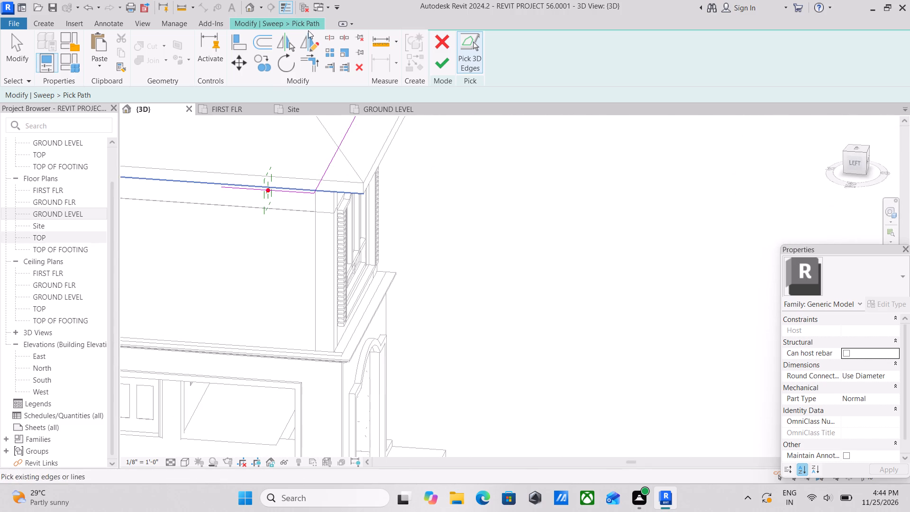
{"action": "left_click", "coordinate": [440, 66]}
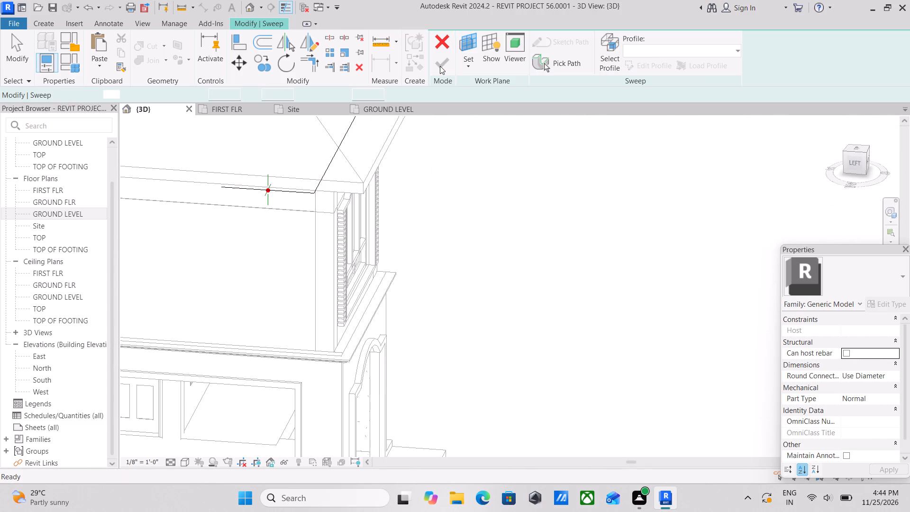
Sketch a narrow rectangular sweep profile in front view, from the slab's top-left corner outward and down past the slab's underside.
{"action": "middle_click_drag", "start_coordinate": [553, 212], "coordinate": [402, 232], "text": "shift"}
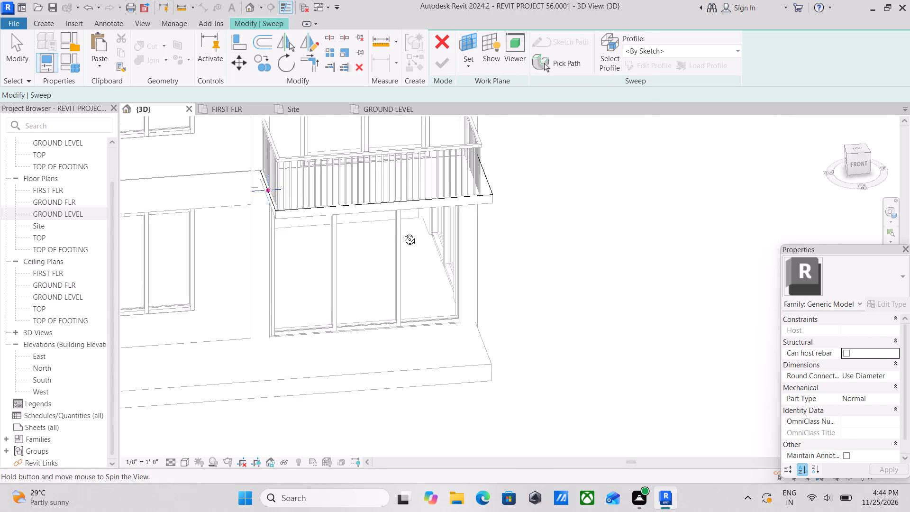
{"action": "middle_click_drag", "start_coordinate": [402, 232], "coordinate": [419, 182], "text": "shift"}
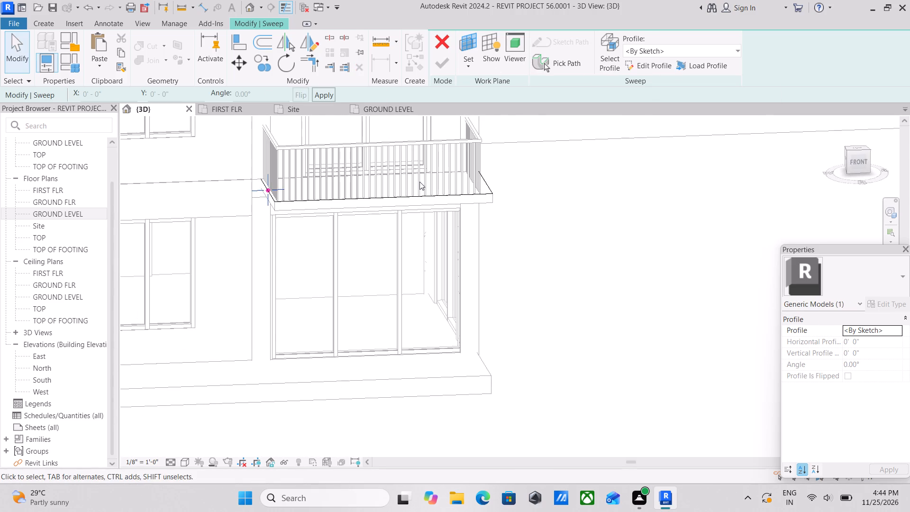
{"action": "left_click", "coordinate": [649, 66]}
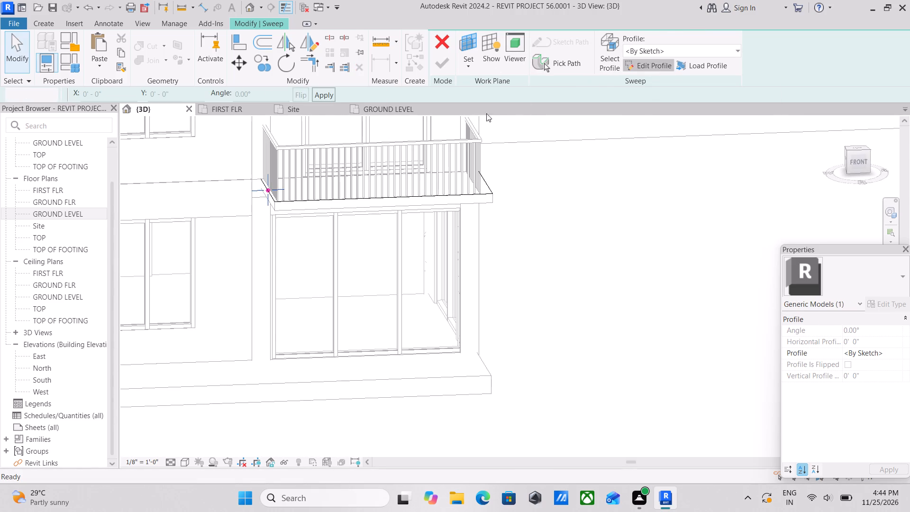
{"action": "left_click", "coordinate": [857, 159]}
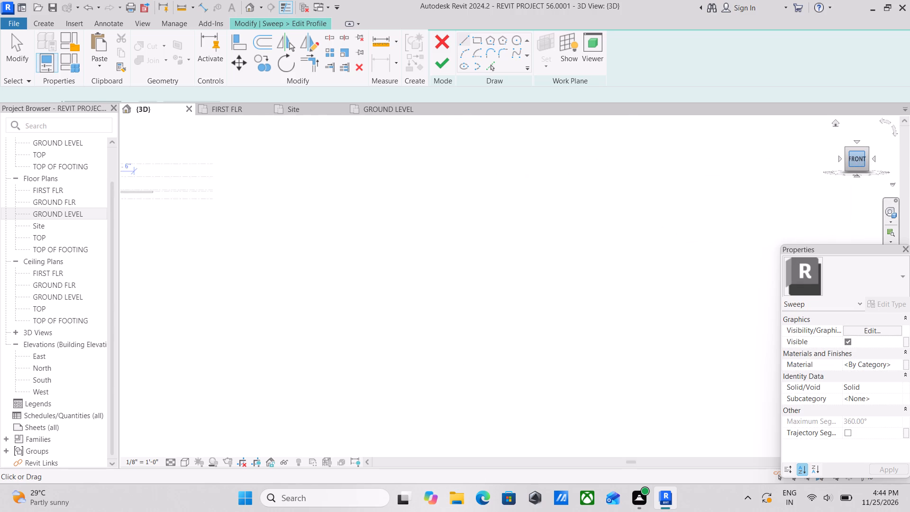
{"action": "scroll", "coordinate": [564, 292], "scroll_direction": "up", "scroll_amount": 3}
{"action": "scroll", "coordinate": [484, 277], "scroll_direction": "up", "scroll_amount": 3}
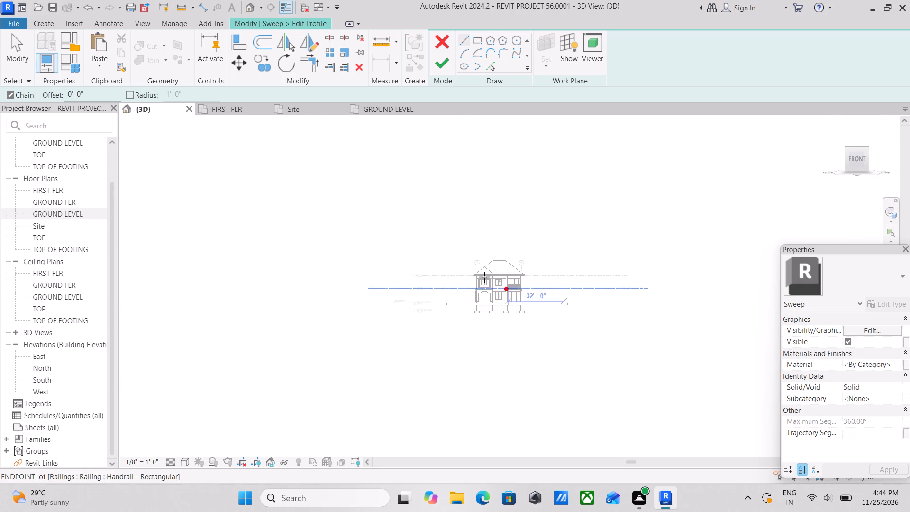
{"action": "scroll", "coordinate": [484, 277], "scroll_direction": "up", "scroll_amount": 12}
{"action": "scroll", "coordinate": [459, 317], "scroll_direction": "up", "scroll_amount": 8}
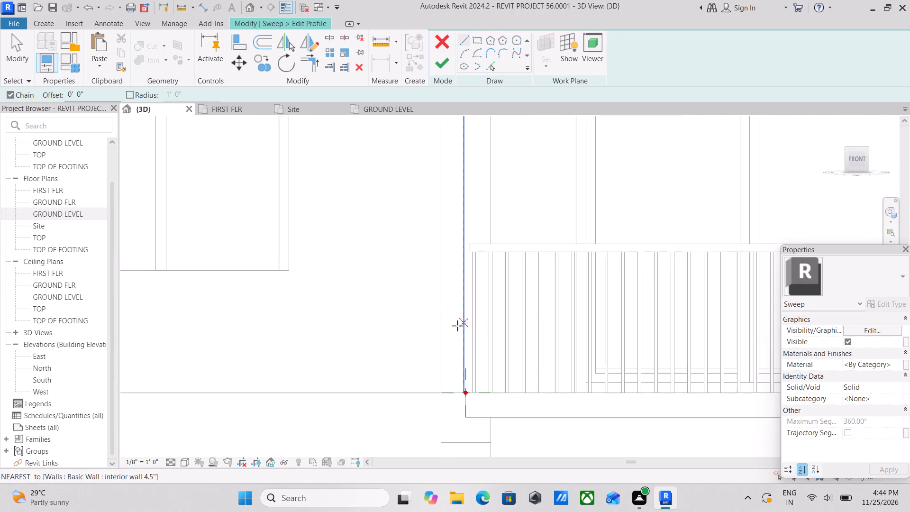
{"action": "middle_click_drag", "start_coordinate": [458, 317], "coordinate": [491, 228]}
{"action": "scroll", "coordinate": [492, 370], "scroll_direction": "up", "scroll_amount": 4}
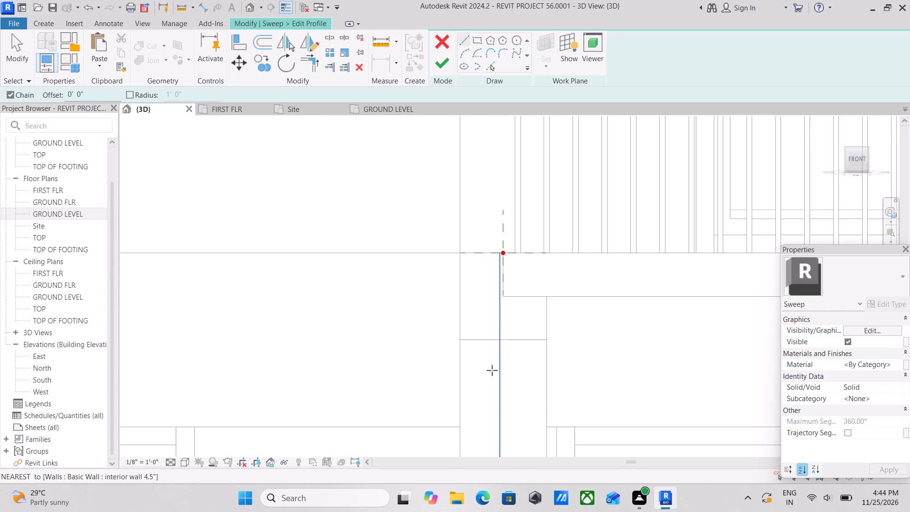
{"action": "scroll", "coordinate": [513, 328], "scroll_direction": "up", "scroll_amount": 4}
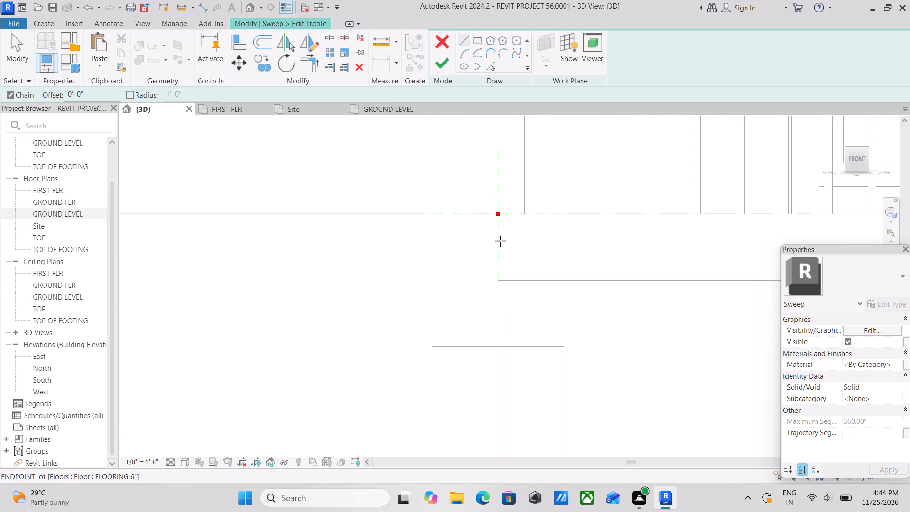
{"action": "left_click", "coordinate": [480, 40]}
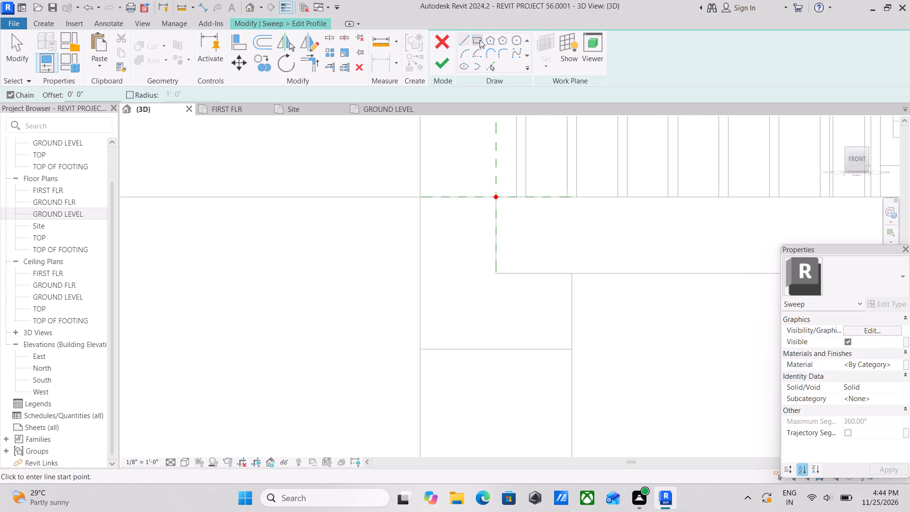
{"action": "left_click", "coordinate": [496, 196]}
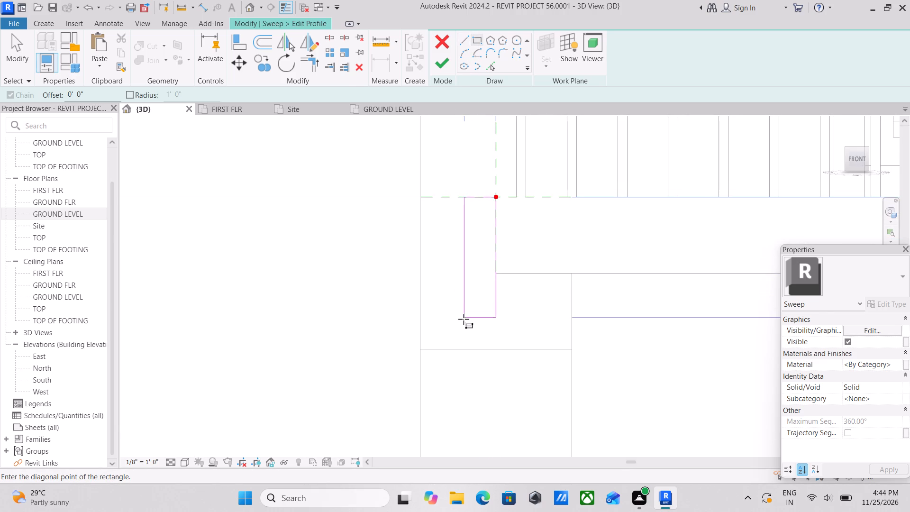
{"action": "left_click", "coordinate": [458, 329]}
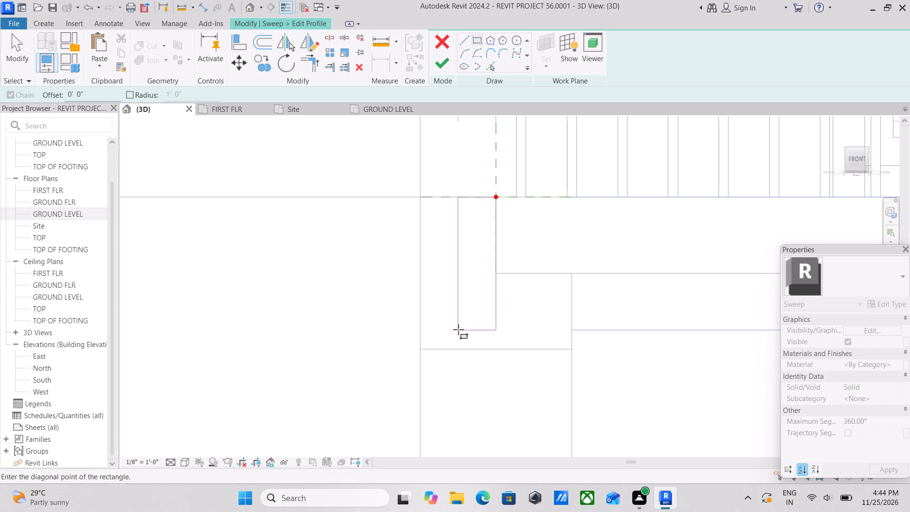
{"action": "key", "text": "Escape"}
{"action": "key", "text": "Escape"}
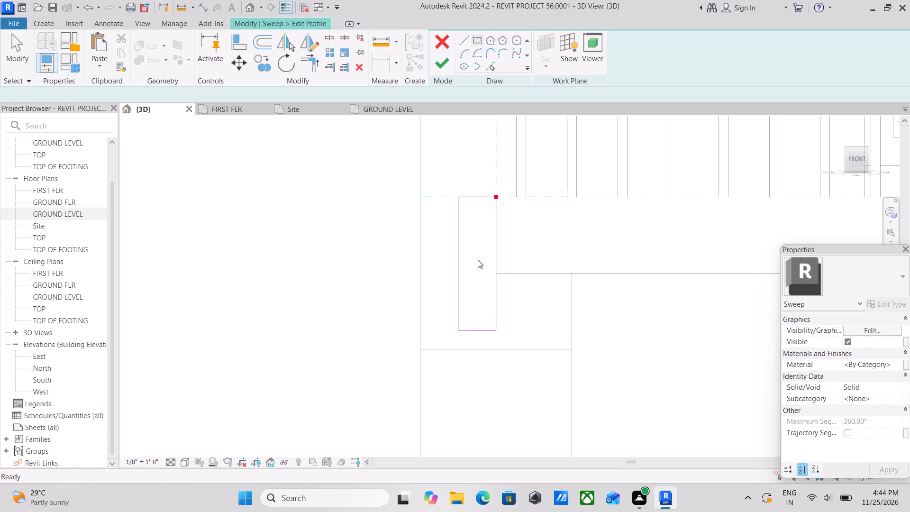
{"action": "key", "text": "Escape"}
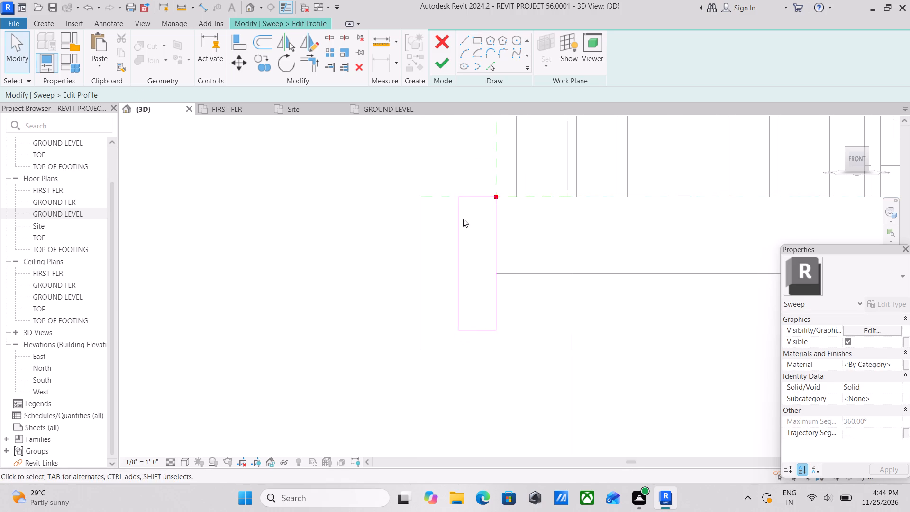
Set the width of the rectangular sweep profile to 4" by moving its outer vertical edge.
{"action": "left_click", "coordinate": [475, 197]}
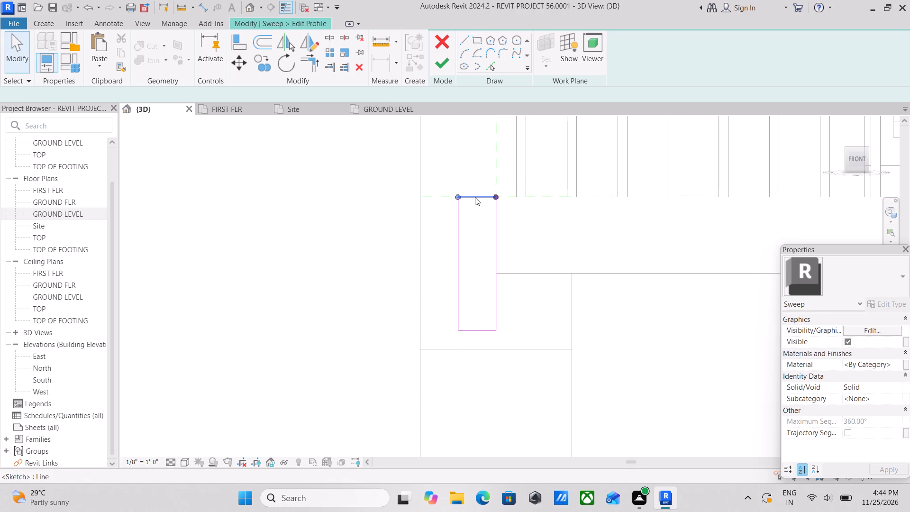
{"action": "left_click", "coordinate": [457, 240]}
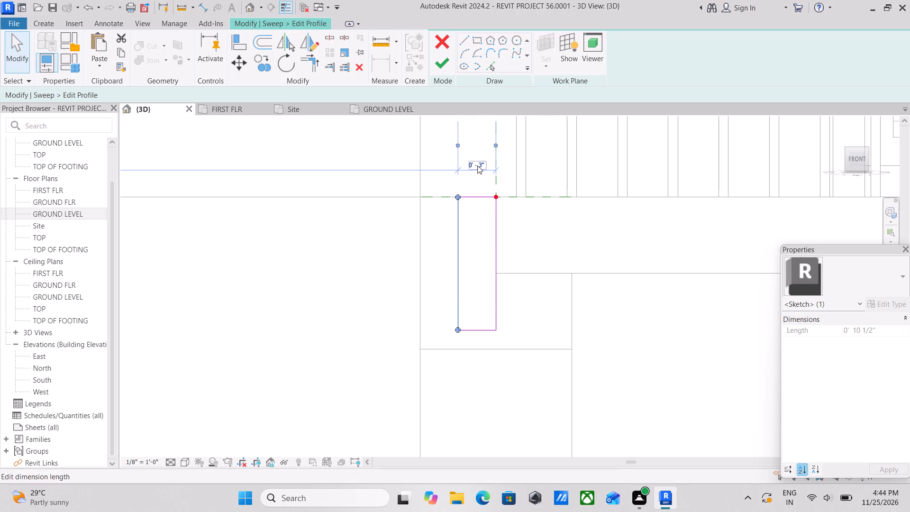
{"action": "left_click", "coordinate": [477, 163]}
{"action": "key", "text": "4"}
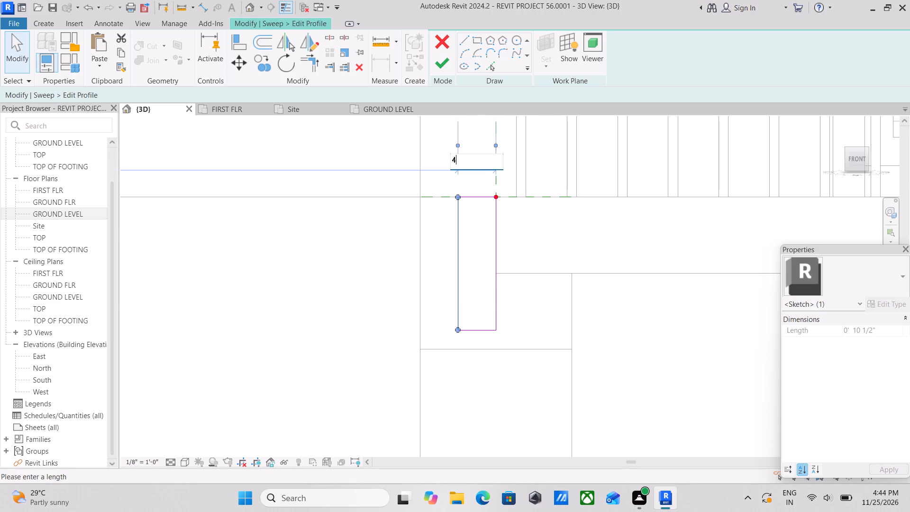
{"action": "key", "text": "shift+quotedbl"}
{"action": "key", "text": "Return"}
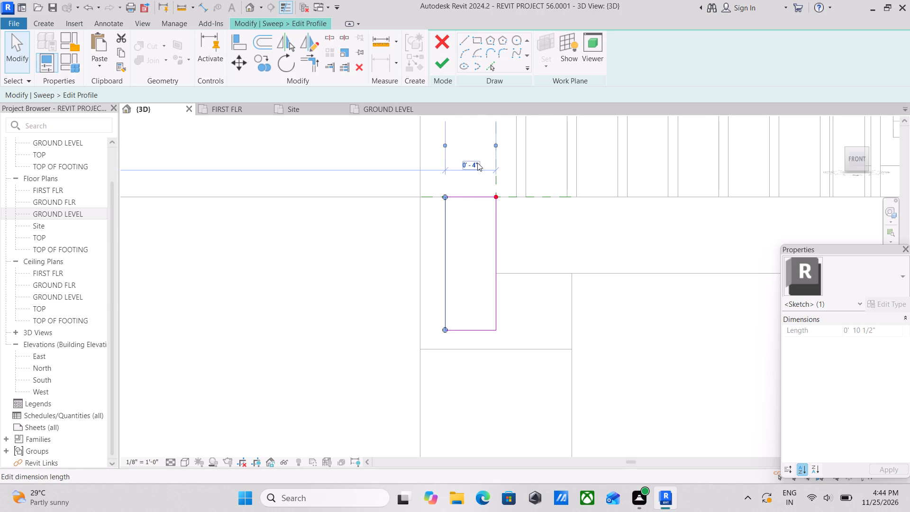
{"action": "key", "text": "Escape"}
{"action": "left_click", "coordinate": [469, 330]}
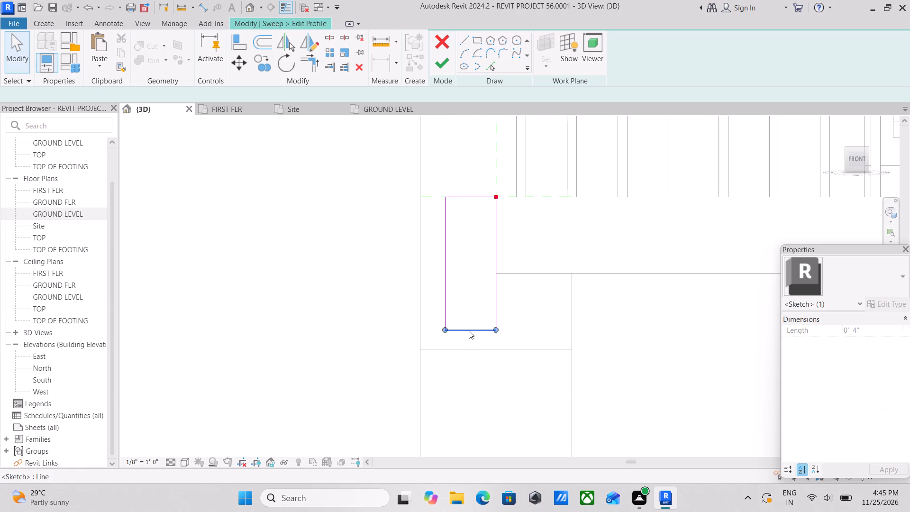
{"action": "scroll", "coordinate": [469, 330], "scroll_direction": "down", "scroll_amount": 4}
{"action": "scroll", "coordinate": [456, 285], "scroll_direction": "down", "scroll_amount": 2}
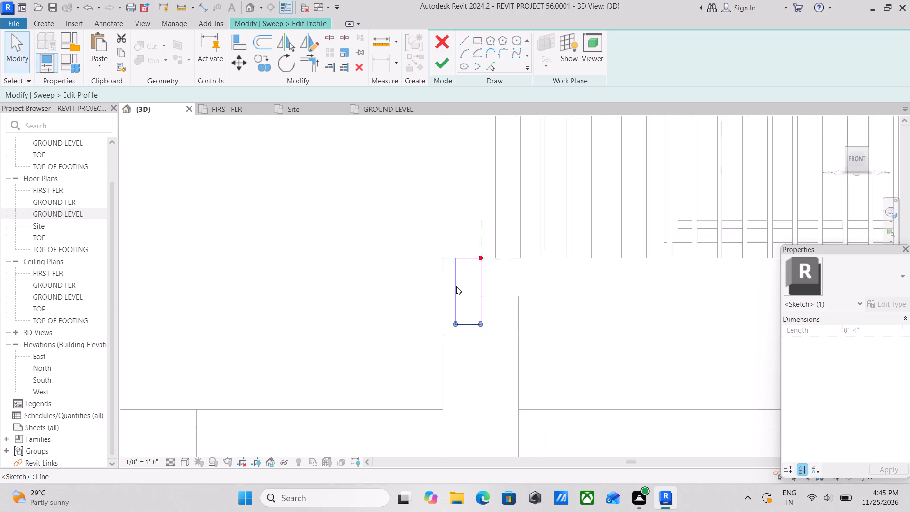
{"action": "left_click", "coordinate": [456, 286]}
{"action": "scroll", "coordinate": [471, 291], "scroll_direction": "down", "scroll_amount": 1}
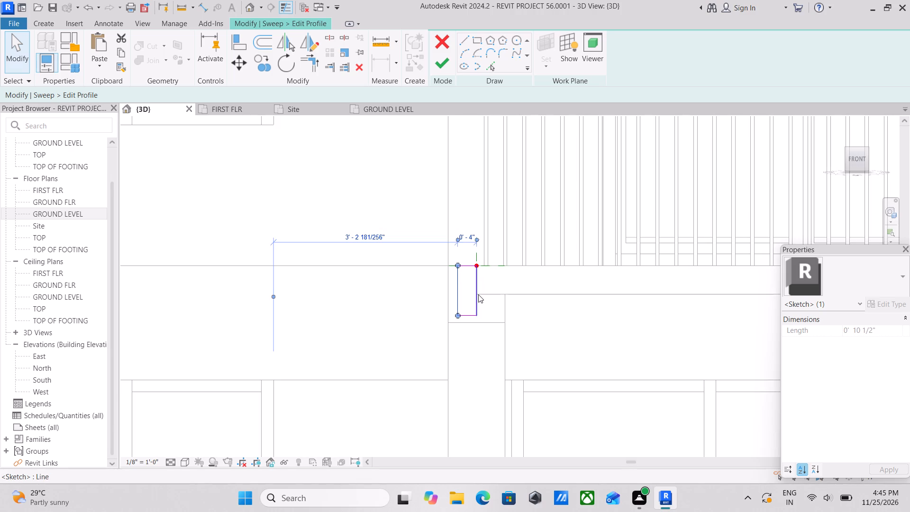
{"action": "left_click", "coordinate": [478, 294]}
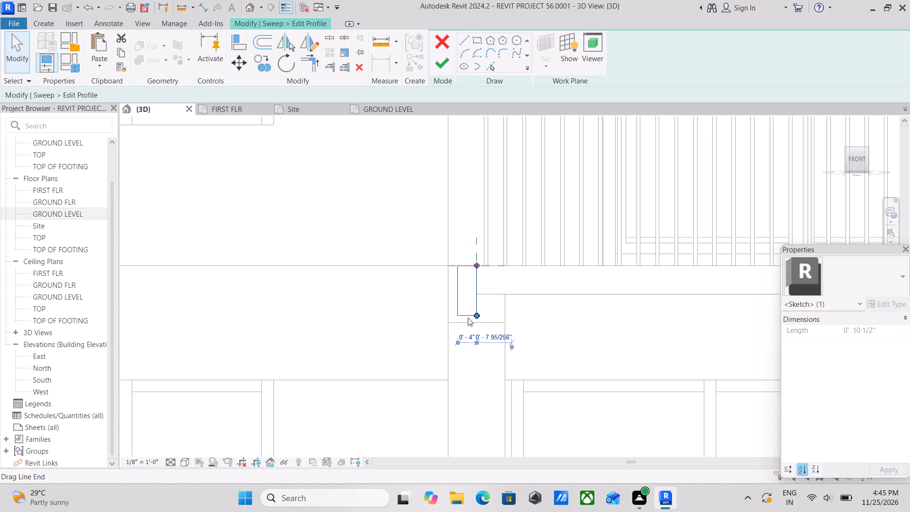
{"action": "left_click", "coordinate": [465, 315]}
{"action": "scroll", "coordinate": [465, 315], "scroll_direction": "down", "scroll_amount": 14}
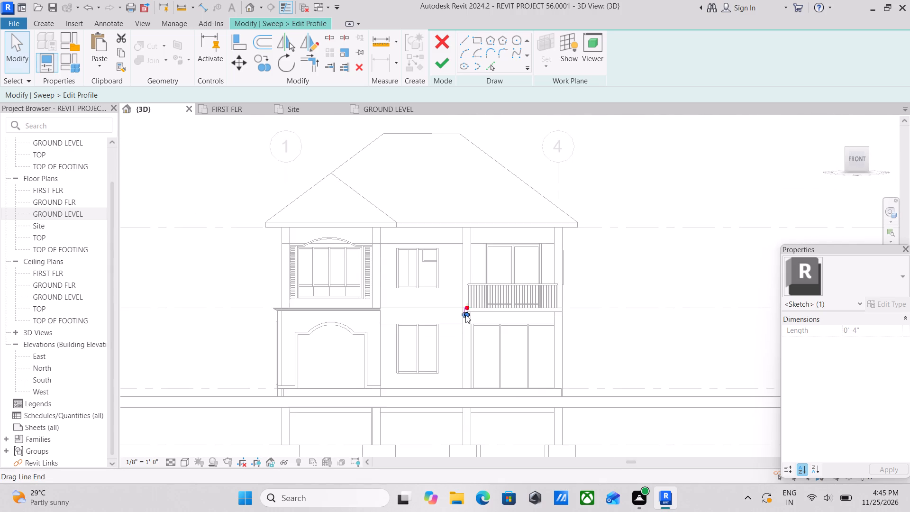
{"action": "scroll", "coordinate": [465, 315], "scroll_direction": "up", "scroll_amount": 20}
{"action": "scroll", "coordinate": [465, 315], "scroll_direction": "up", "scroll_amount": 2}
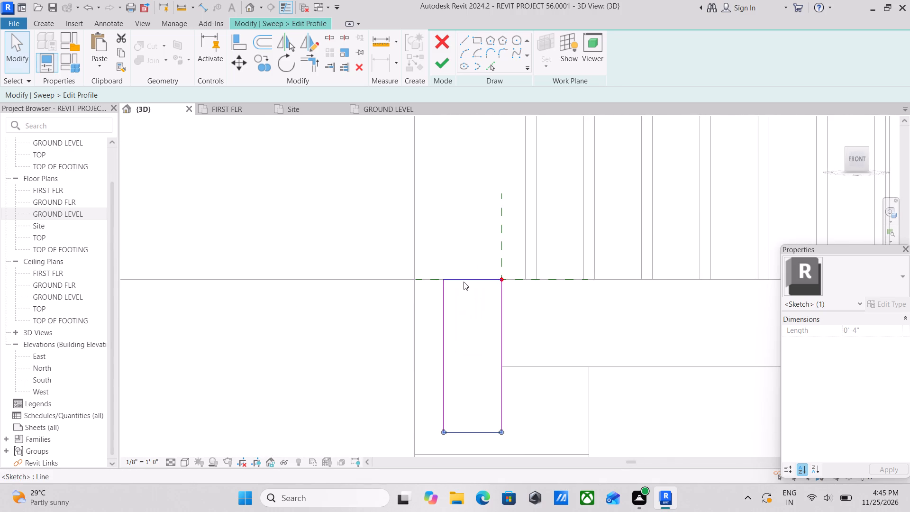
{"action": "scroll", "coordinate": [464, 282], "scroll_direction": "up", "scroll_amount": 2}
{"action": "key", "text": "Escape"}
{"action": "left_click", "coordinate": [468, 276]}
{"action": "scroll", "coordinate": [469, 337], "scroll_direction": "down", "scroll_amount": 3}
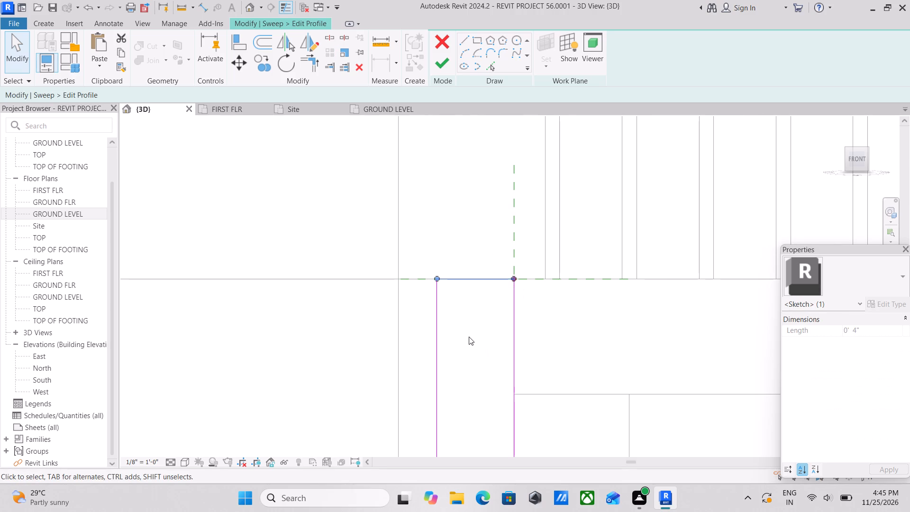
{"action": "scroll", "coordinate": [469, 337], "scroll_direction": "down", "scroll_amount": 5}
Nudge the profile's bottom edge down in small increments until it sits slightly below the horizontal edge line crossing the column.
{"action": "left_click", "coordinate": [473, 384]}
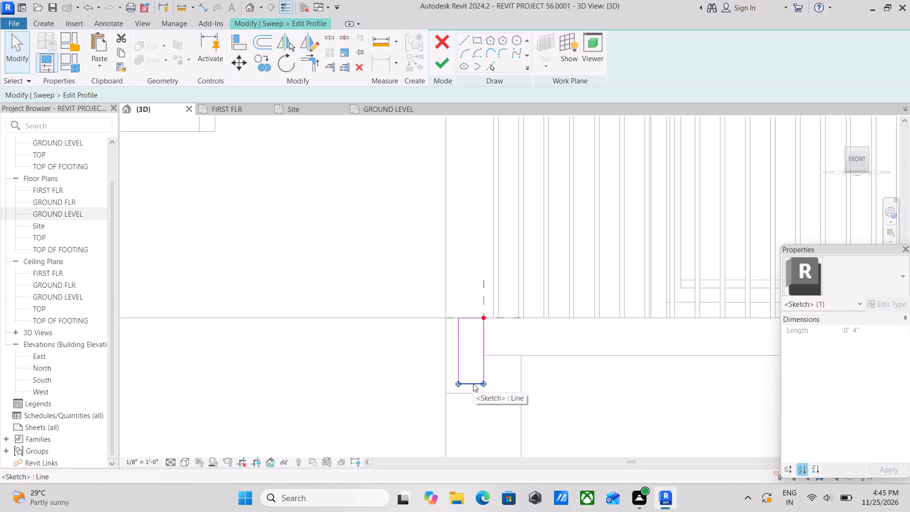
{"action": "scroll", "coordinate": [474, 299], "scroll_direction": "up", "scroll_amount": 7}
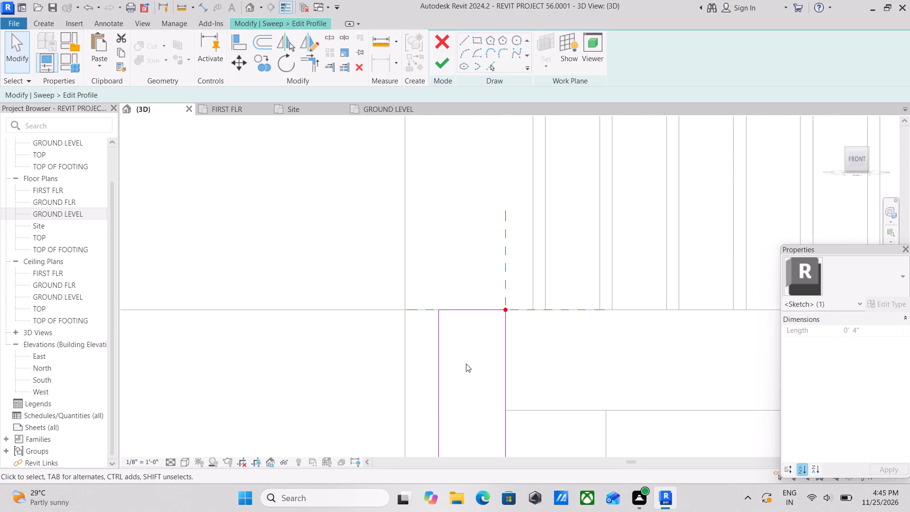
{"action": "middle_click_drag", "start_coordinate": [466, 364], "coordinate": [467, 313]}
{"action": "scroll", "coordinate": [459, 394], "scroll_direction": "down", "scroll_amount": 2}
{"action": "middle_click_drag", "start_coordinate": [459, 384], "coordinate": [459, 337]}
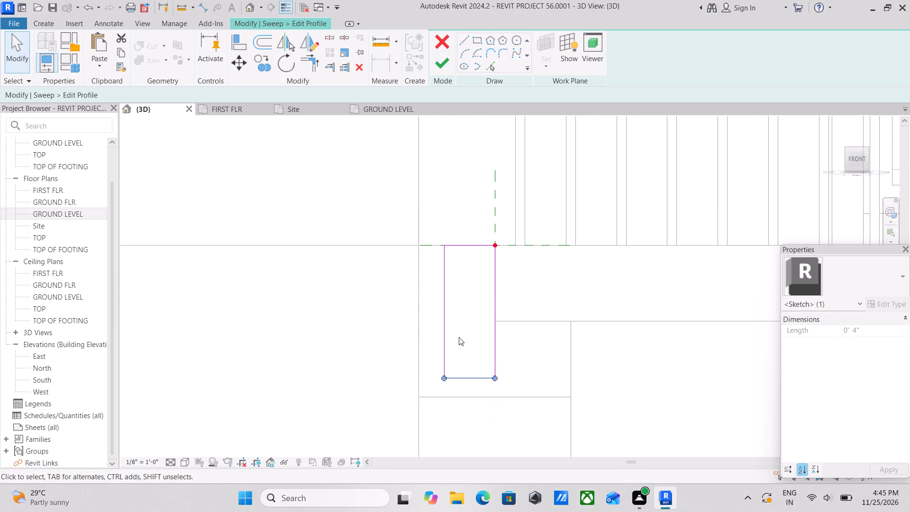
{"action": "key", "text": "Down"}
{"action": "key", "text": "Down"}
{"action": "key", "text": "Down"}
{"action": "key", "text": "Down"}
{"action": "key", "text": "Down"}
{"action": "key", "text": "Down"}
{"action": "key", "text": "Down"}
{"action": "key", "text": "Down"}
{"action": "key", "text": "Down"}
{"action": "key", "text": "Down"}
{"action": "key", "text": "Down"}
{"action": "key", "text": "Down"}
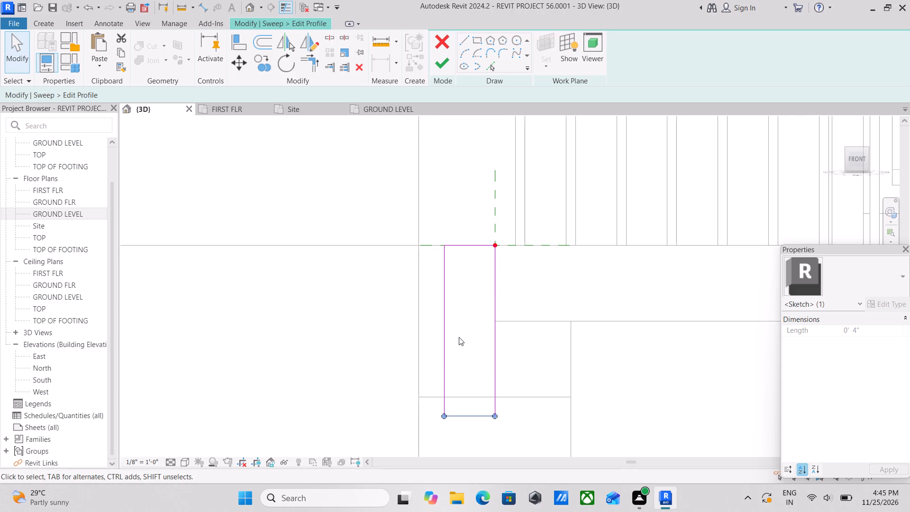
Finish the profile sketch and complete the sweep around the balcony slab.
{"action": "scroll", "coordinate": [459, 337], "scroll_direction": "down", "scroll_amount": 5}
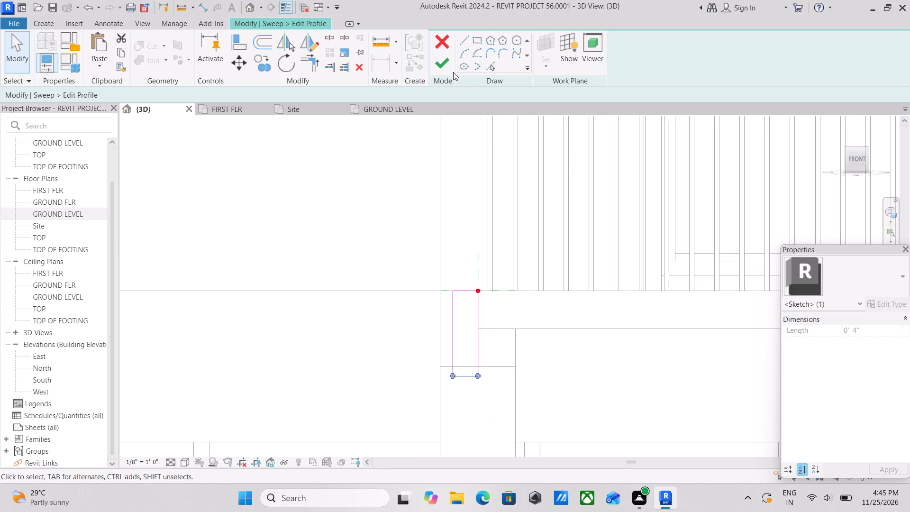
{"action": "left_click", "coordinate": [443, 65]}
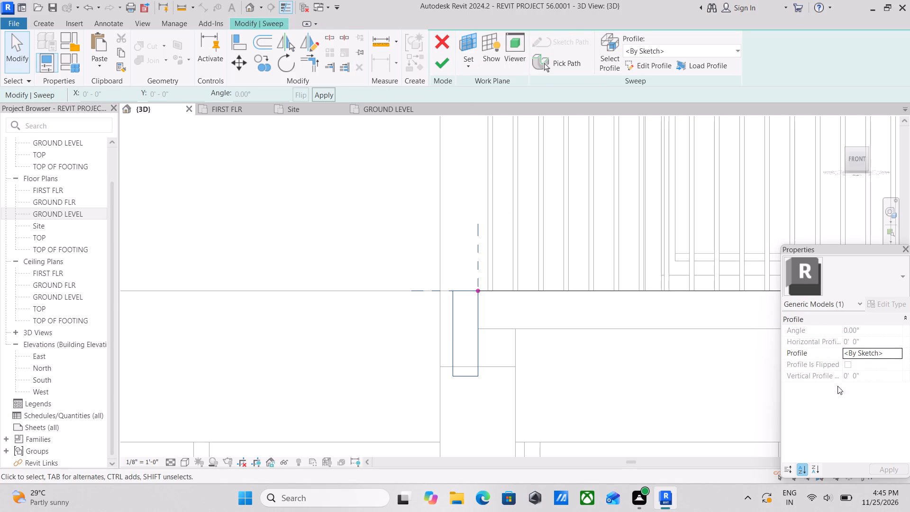
{"action": "scroll", "coordinate": [868, 358], "scroll_direction": "down", "scroll_amount": 1}
{"action": "left_click", "coordinate": [445, 62]}
{"action": "scroll", "coordinate": [489, 258], "scroll_direction": "down", "scroll_amount": 3}
{"action": "middle_click_drag", "start_coordinate": [500, 274], "coordinate": [437, 259]}
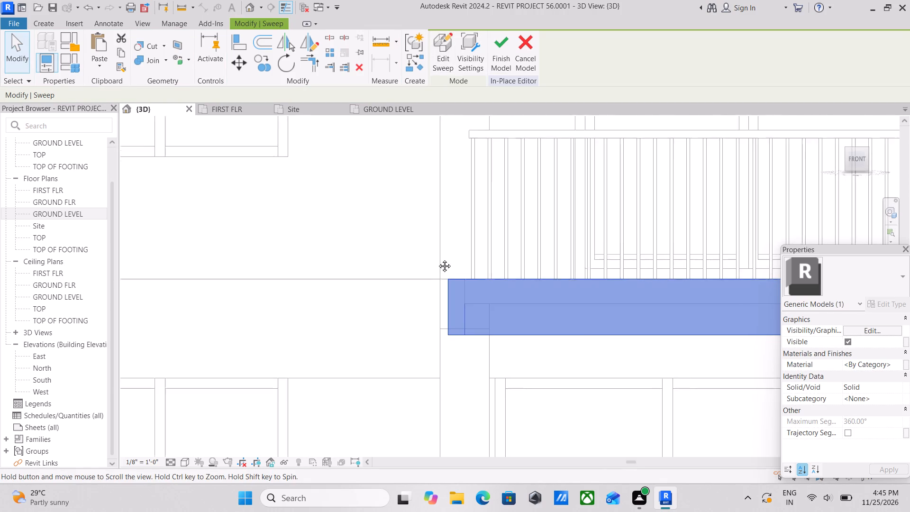
{"action": "middle_click_drag", "start_coordinate": [437, 259], "coordinate": [356, 236]}
{"action": "scroll", "coordinate": [555, 251], "scroll_direction": "down", "scroll_amount": 3}
{"action": "middle_click_drag", "start_coordinate": [555, 251], "coordinate": [456, 249]}
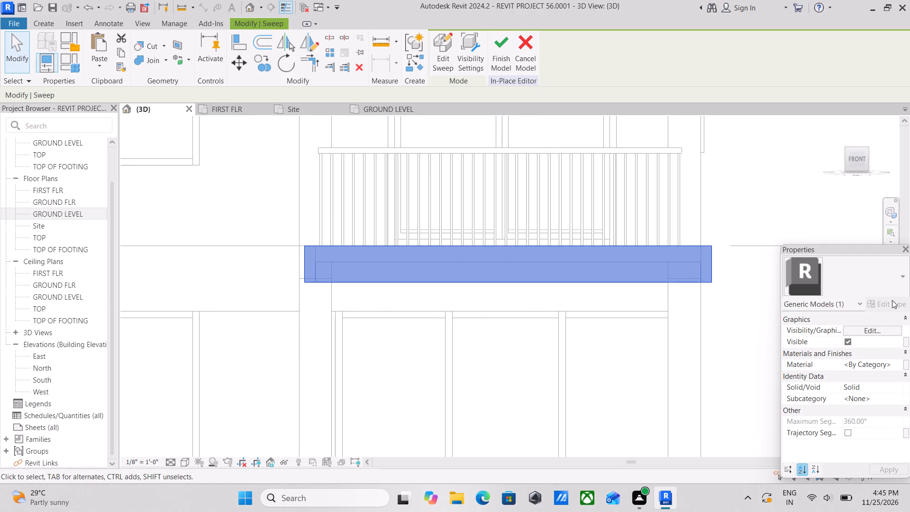
Assign the project material "white colour" to the fascia sweep and finish the in-place model.
{"action": "scroll", "coordinate": [862, 381], "scroll_direction": "down", "scroll_amount": 1}
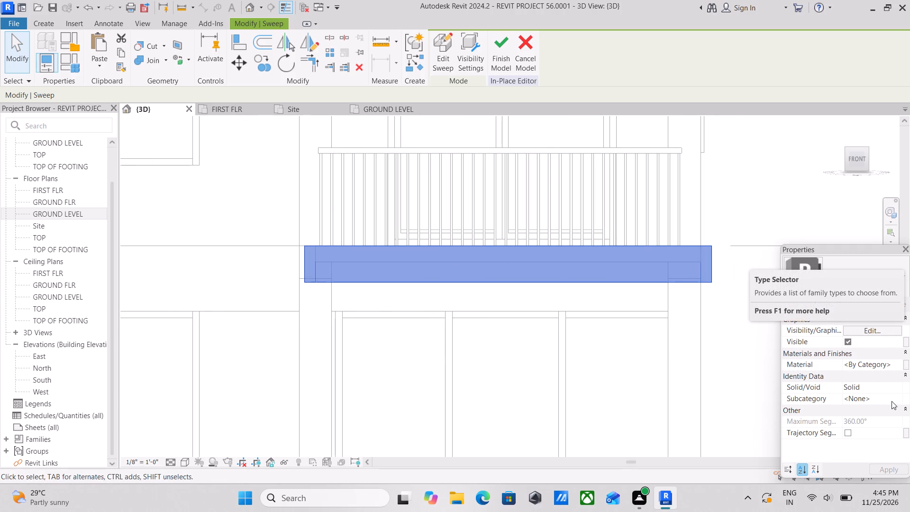
{"action": "scroll", "coordinate": [849, 356], "scroll_direction": "up", "scroll_amount": 1}
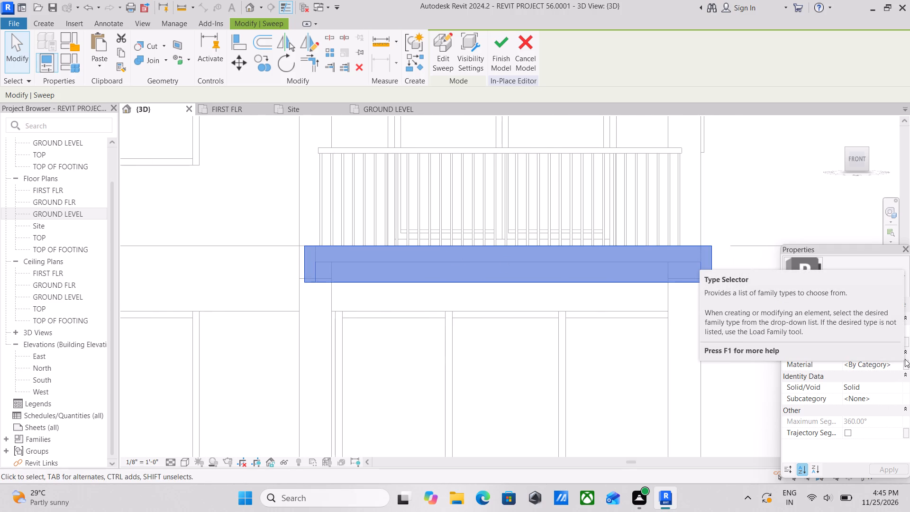
{"action": "left_click", "coordinate": [899, 363]}
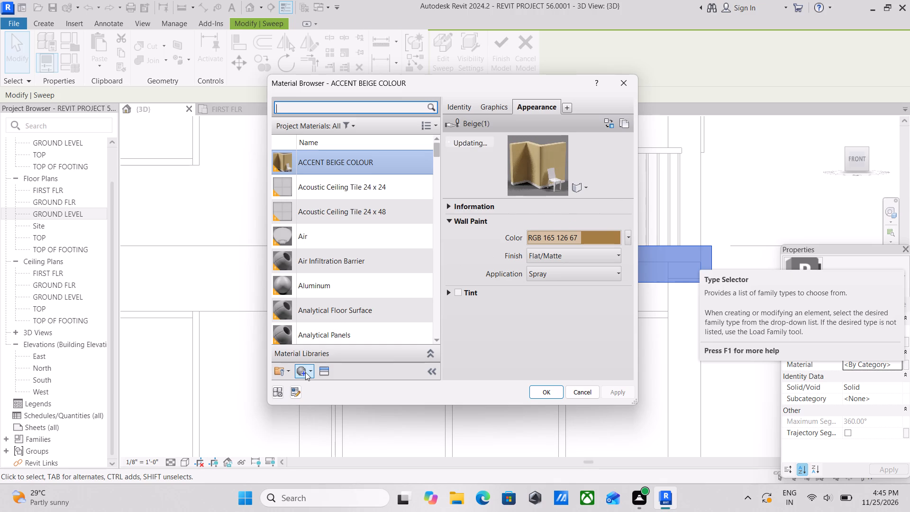
{"action": "left_click", "coordinate": [298, 107]}
{"action": "key", "text": "w"}
{"action": "type", "text": "hi"}
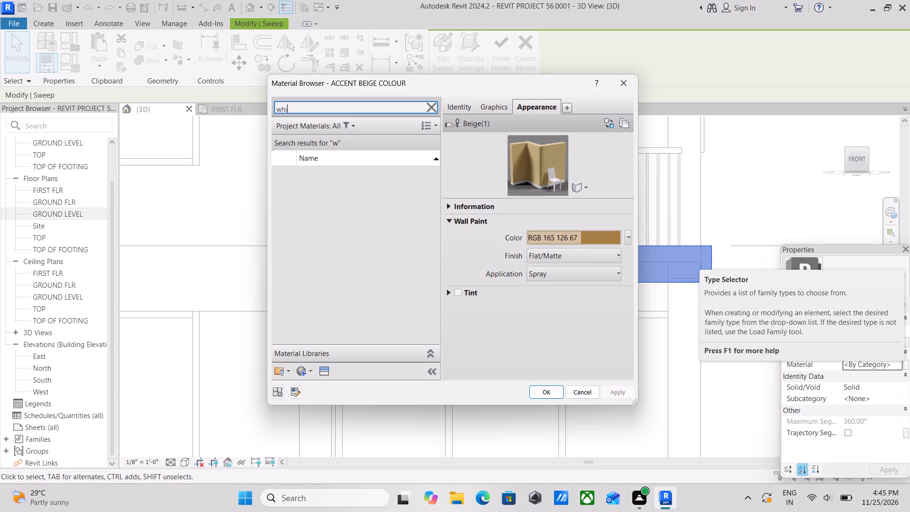
{"action": "type", "text": "te"}
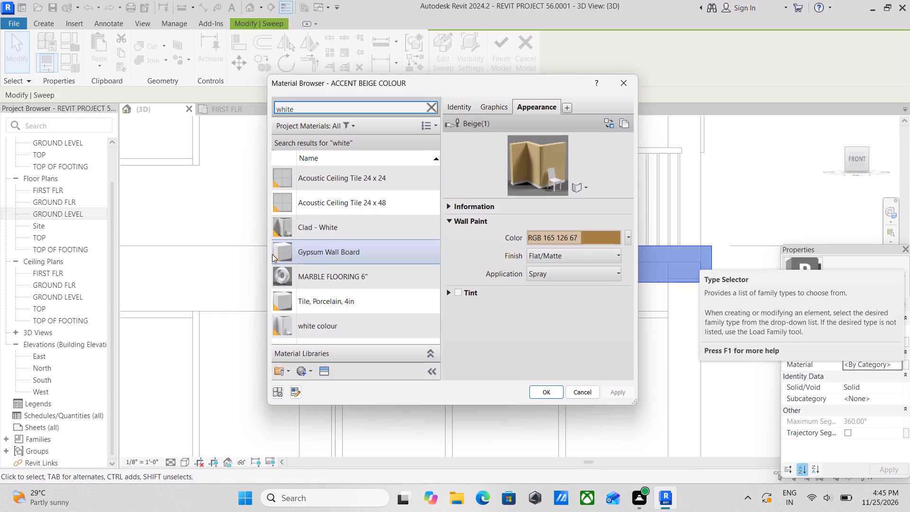
{"action": "double_click", "coordinate": [313, 328]}
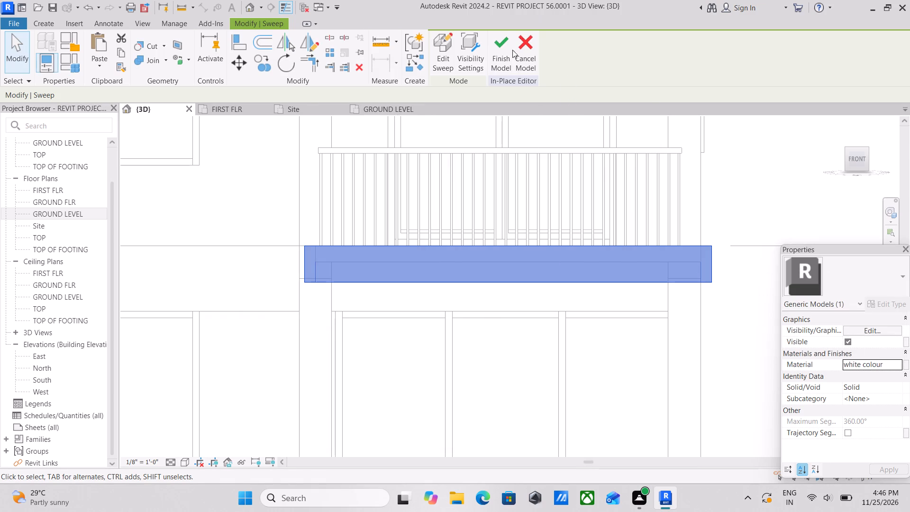
{"action": "left_click", "coordinate": [501, 48]}
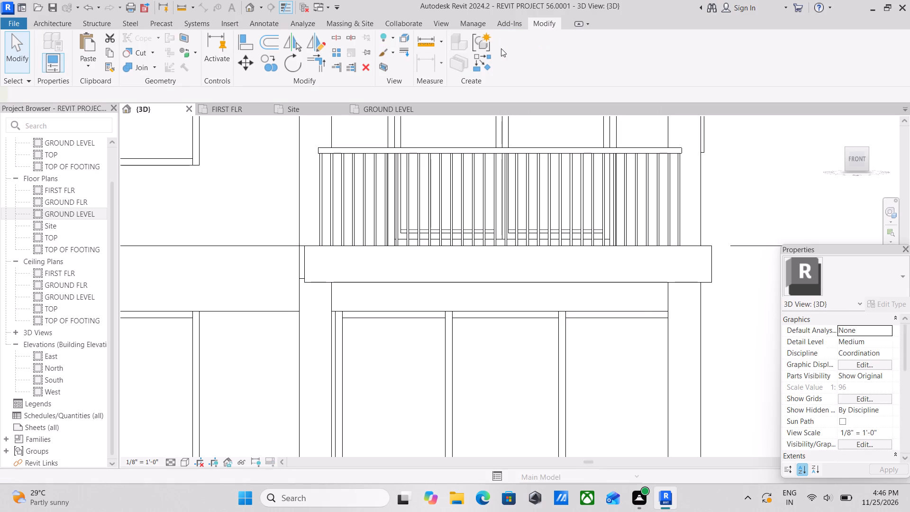
Examine the balcony fascia and the surrounding front facade trim from an angled 3D view.
{"action": "scroll", "coordinate": [553, 250], "scroll_direction": "down", "scroll_amount": 3}
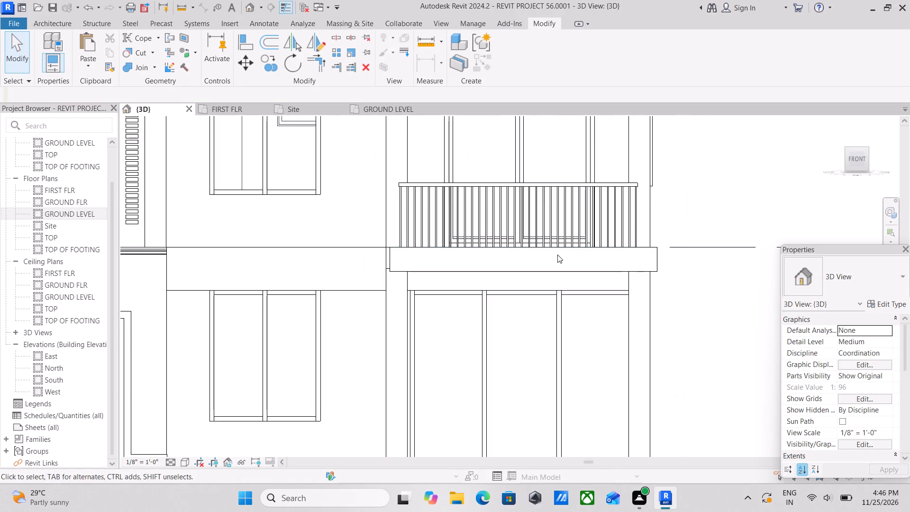
{"action": "scroll", "coordinate": [557, 255], "scroll_direction": "down", "scroll_amount": 2}
{"action": "middle_click_drag", "start_coordinate": [497, 298], "coordinate": [570, 367], "text": "shift"}
{"action": "middle_click_drag", "start_coordinate": [570, 367], "coordinate": [519, 336]}
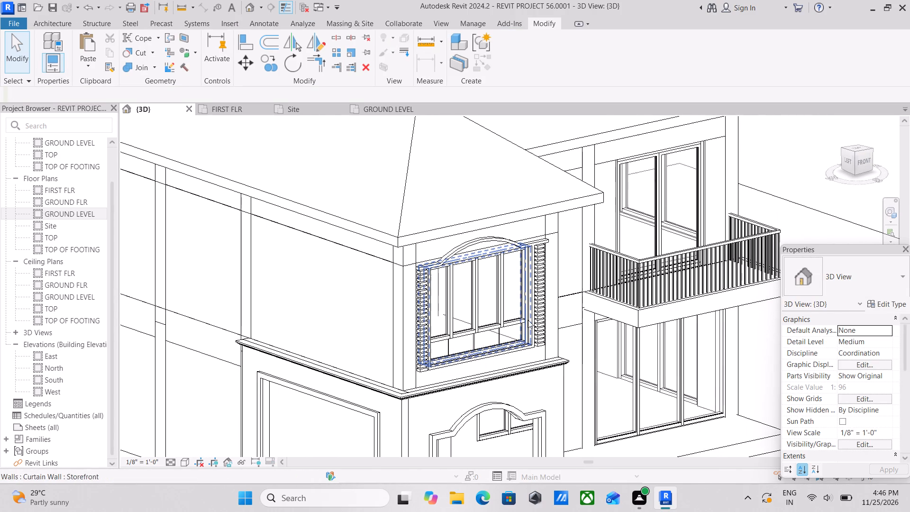
{"action": "left_click", "coordinate": [678, 315]}
{"action": "scroll", "coordinate": [678, 315], "scroll_direction": "up", "scroll_amount": 3}
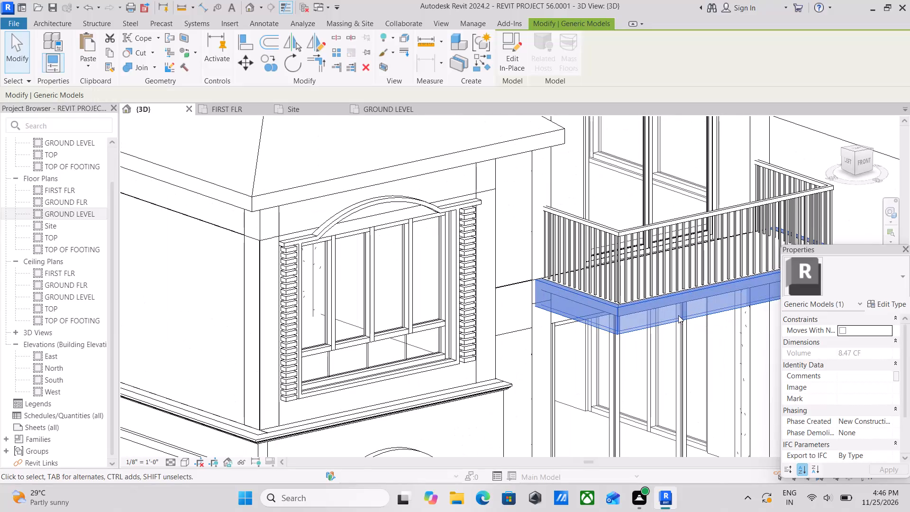
{"action": "key", "text": "Escape"}
{"action": "scroll", "coordinate": [678, 315], "scroll_direction": "down", "scroll_amount": 2}
{"action": "scroll", "coordinate": [648, 345], "scroll_direction": "down", "scroll_amount": 1}
{"action": "middle_click_drag", "start_coordinate": [646, 344], "coordinate": [548, 253]}
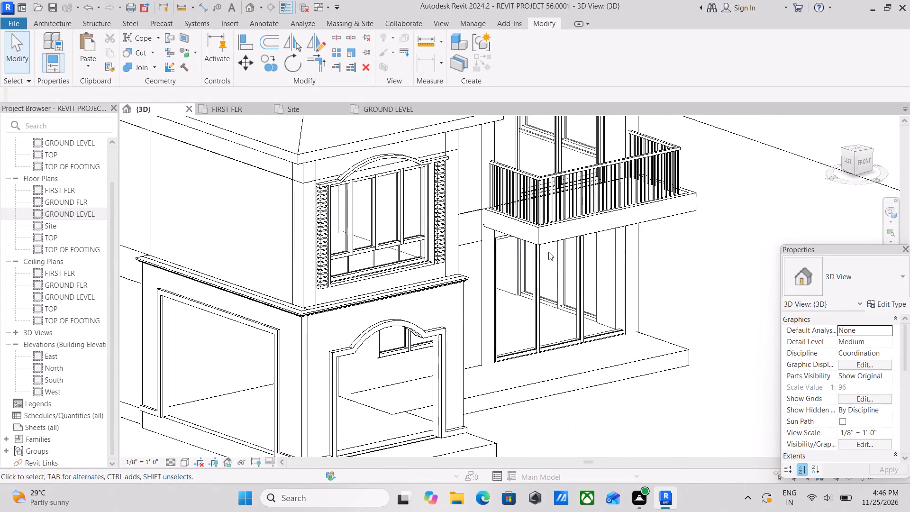
{"action": "scroll", "coordinate": [548, 252], "scroll_direction": "down", "scroll_amount": 2}
{"action": "middle_click_drag", "start_coordinate": [502, 338], "coordinate": [541, 332]}
{"action": "scroll", "coordinate": [409, 201], "scroll_direction": "up", "scroll_amount": 4}
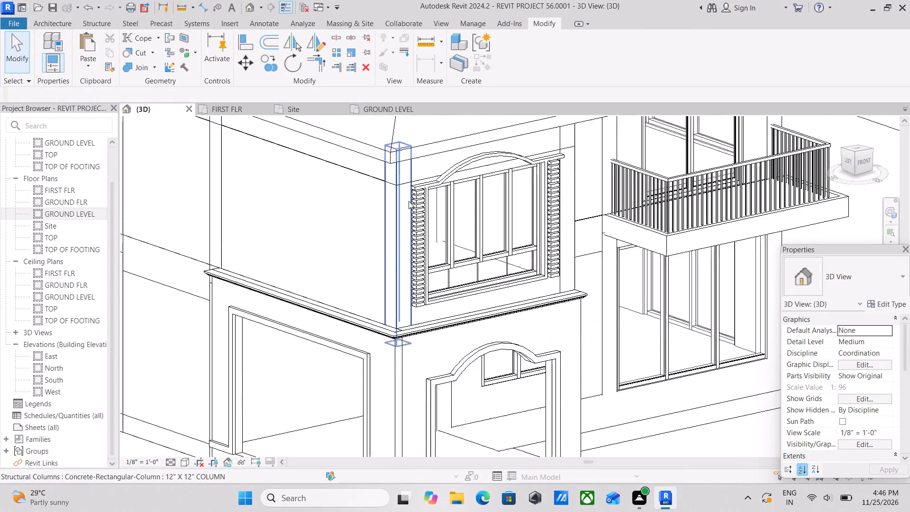
{"action": "middle_click_drag", "start_coordinate": [523, 267], "coordinate": [462, 233]}
{"action": "scroll", "coordinate": [462, 233], "scroll_direction": "down", "scroll_amount": 1}
{"action": "scroll", "coordinate": [574, 258], "scroll_direction": "down", "scroll_amount": 5}
{"action": "middle_click_drag", "start_coordinate": [575, 258], "coordinate": [574, 302]}
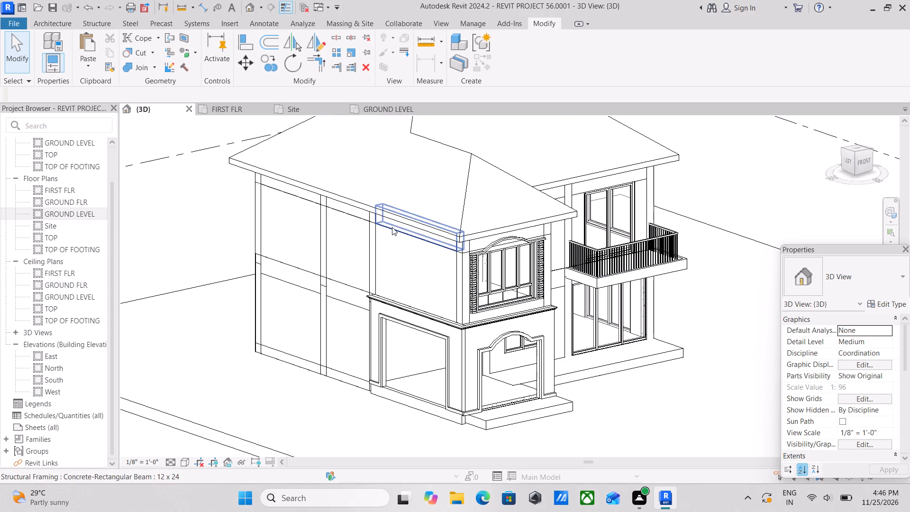
Duplicate the balcony railing's Handrail - Rectangular type under the name RAILINGS 6".
{"action": "scroll", "coordinate": [531, 278], "scroll_direction": "down", "scroll_amount": 1}
{"action": "middle_click_drag", "start_coordinate": [531, 278], "coordinate": [476, 233]}
{"action": "scroll", "coordinate": [559, 264], "scroll_direction": "up", "scroll_amount": 3}
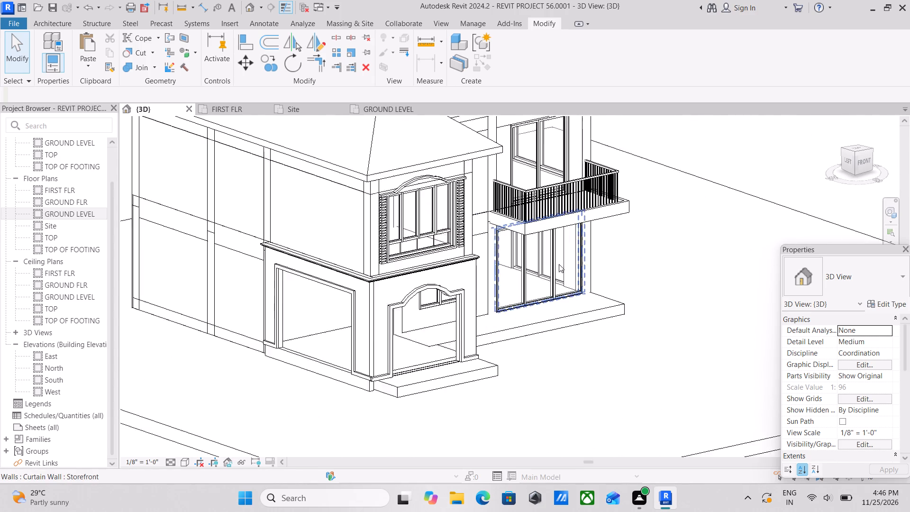
{"action": "scroll", "coordinate": [558, 251], "scroll_direction": "up", "scroll_amount": 3}
{"action": "middle_click_drag", "start_coordinate": [451, 205], "coordinate": [476, 255]}
{"action": "scroll", "coordinate": [476, 255], "scroll_direction": "up", "scroll_amount": 3}
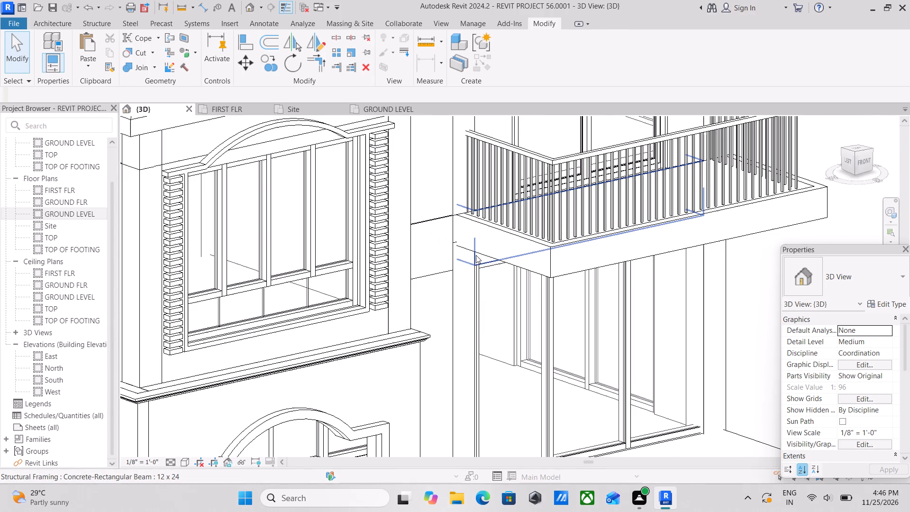
{"action": "scroll", "coordinate": [476, 255], "scroll_direction": "up", "scroll_amount": 3}
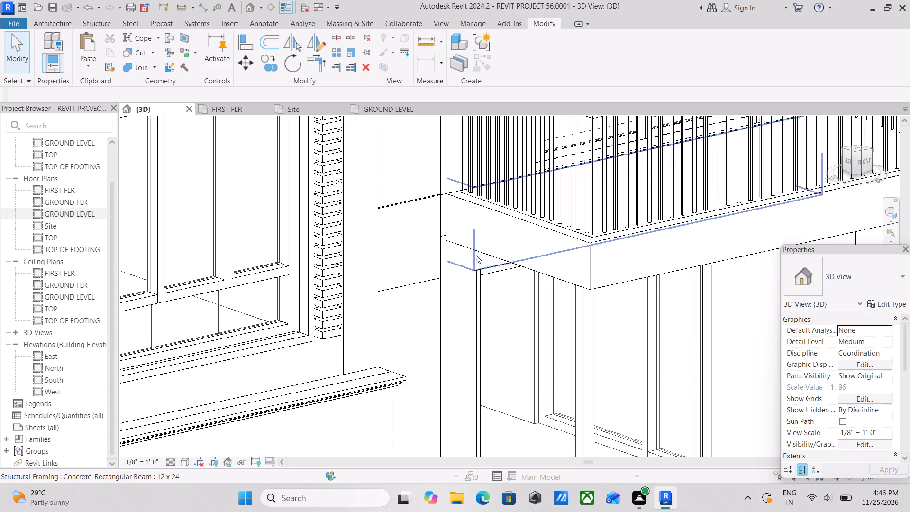
{"action": "scroll", "coordinate": [476, 255], "scroll_direction": "down", "scroll_amount": 3}
{"action": "middle_click_drag", "start_coordinate": [476, 255], "coordinate": [475, 310]}
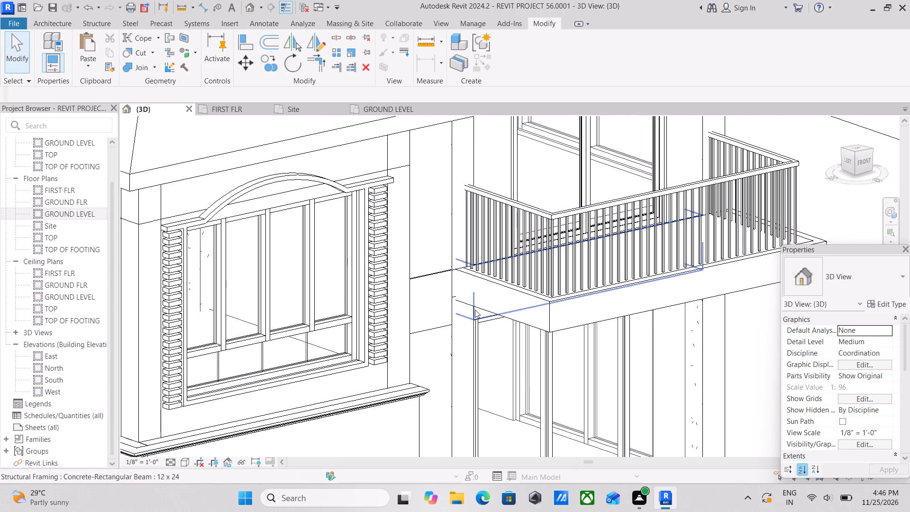
{"action": "left_click", "coordinate": [565, 214]}
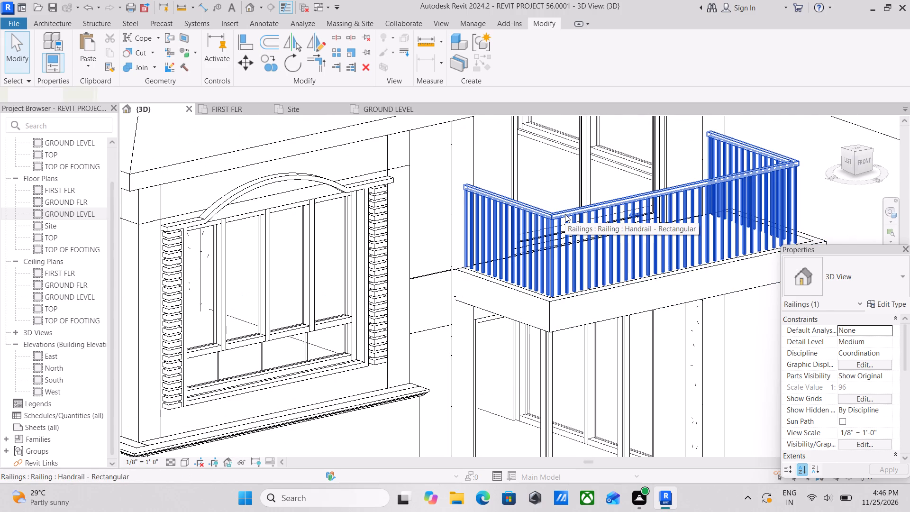
{"action": "left_click", "coordinate": [893, 305]}
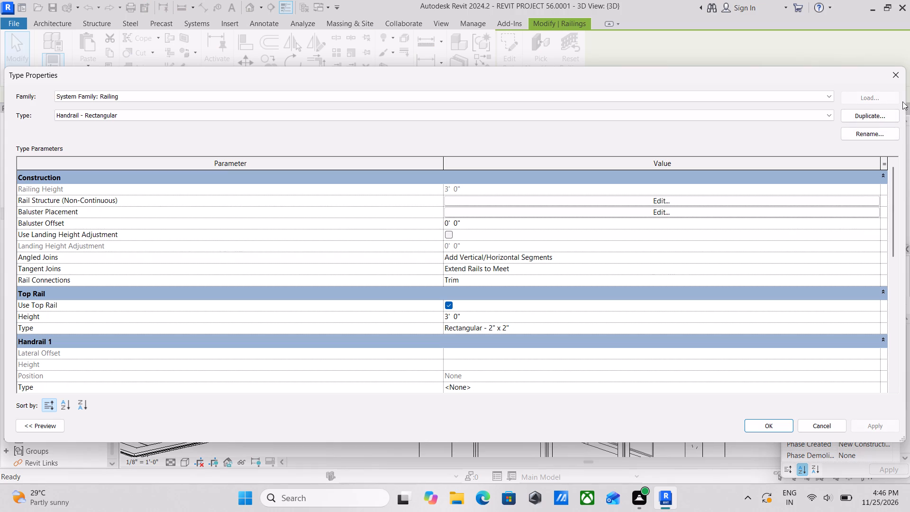
{"action": "left_click", "coordinate": [892, 117]}
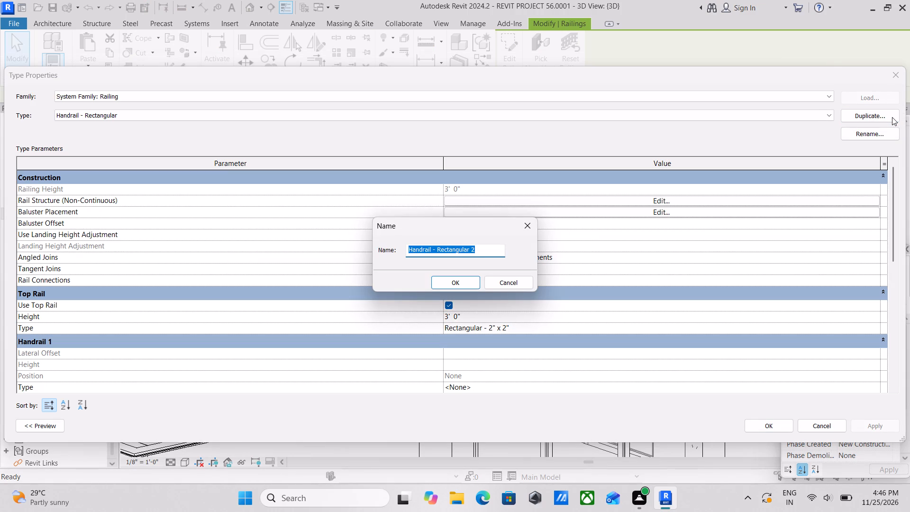
{"action": "type", "text": "hand"}
{"action": "key", "text": "BackSpace"}
{"action": "key", "text": "BackSpace"}
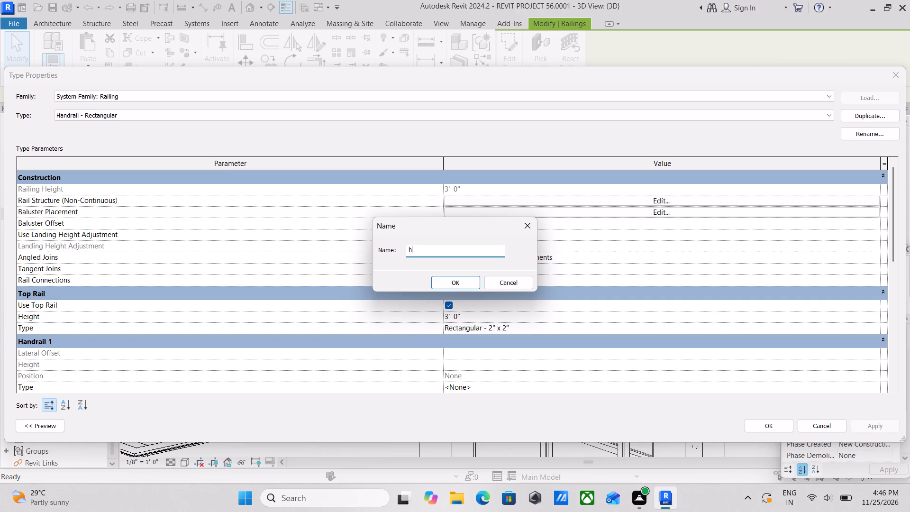
{"action": "key", "text": "BackSpace"}
{"action": "key", "text": "BackSpace"}
{"action": "type", "text": "RAI"}
{"action": "type", "text": "LING"}
{"action": "key", "text": "s"}
{"action": "key", "text": "space"}
{"action": "type", "text": "6"}
{"action": "key", "text": "apostrophe"}
{"action": "key", "text": "BackSpace"}
{"action": "key", "text": "shift+quotedbl"}
{"action": "left_click", "coordinate": [461, 287]}
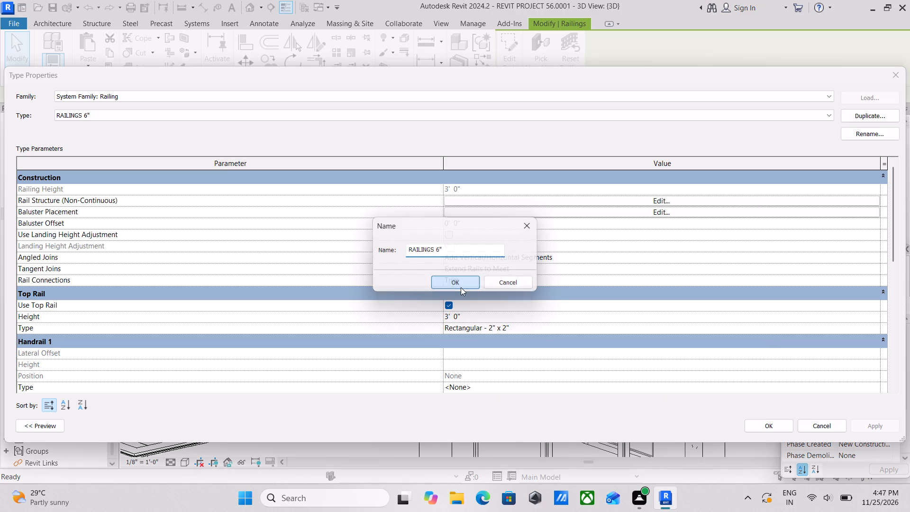
Examine the new railing type's parameters, rail structure and baluster placement, including the baluster family choices for the start post.
{"action": "scroll", "coordinate": [728, 355], "scroll_direction": "down", "scroll_amount": 1}
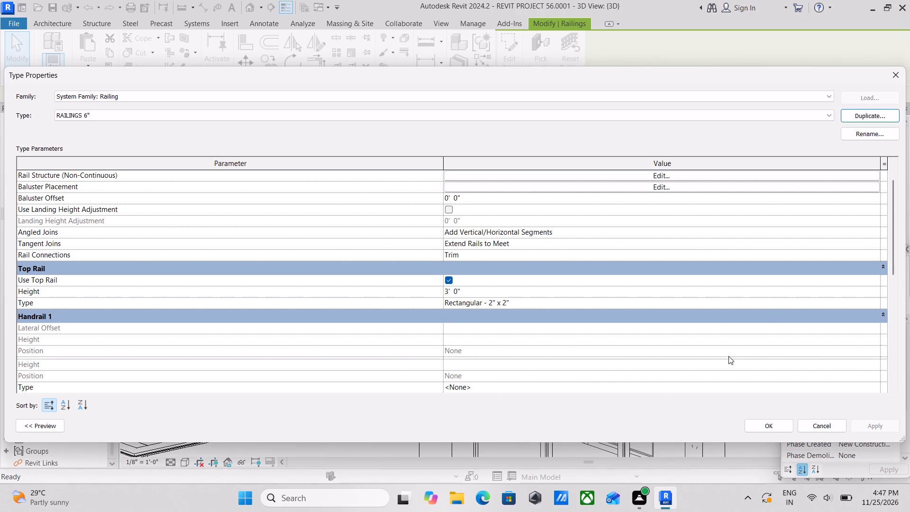
{"action": "scroll", "coordinate": [728, 356], "scroll_direction": "down", "scroll_amount": 1}
{"action": "scroll", "coordinate": [511, 332], "scroll_direction": "down", "scroll_amount": 1}
{"action": "scroll", "coordinate": [511, 332], "scroll_direction": "up", "scroll_amount": 8}
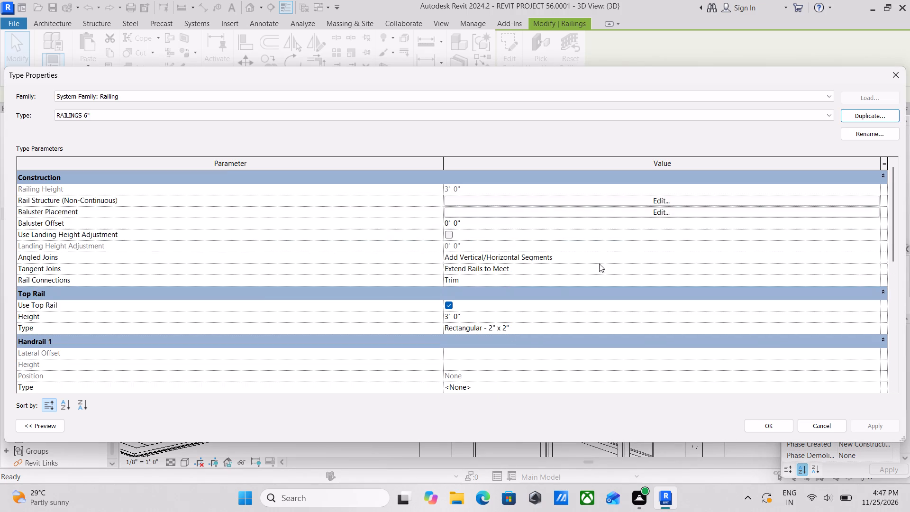
{"action": "scroll", "coordinate": [599, 264], "scroll_direction": "up", "scroll_amount": 2}
{"action": "scroll", "coordinate": [762, 181], "scroll_direction": "up", "scroll_amount": 2}
{"action": "left_click", "coordinate": [668, 201]}
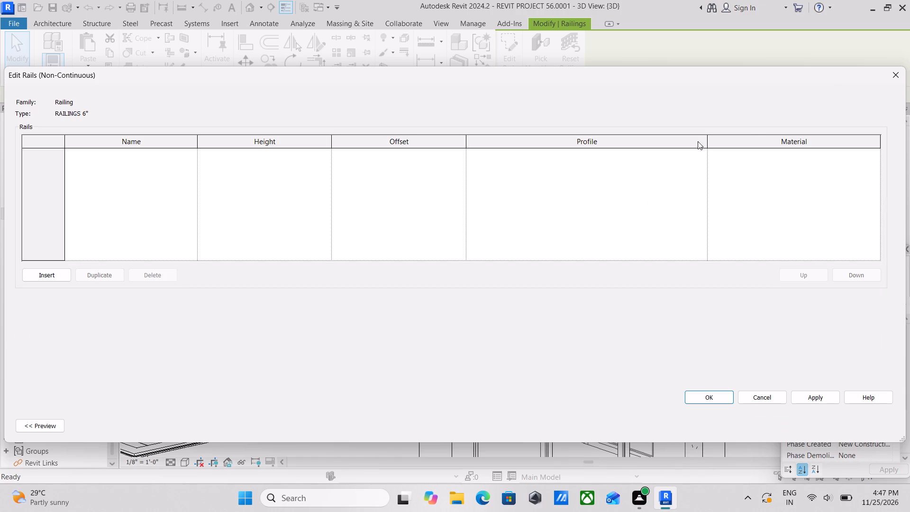
{"action": "left_click", "coordinate": [902, 74]}
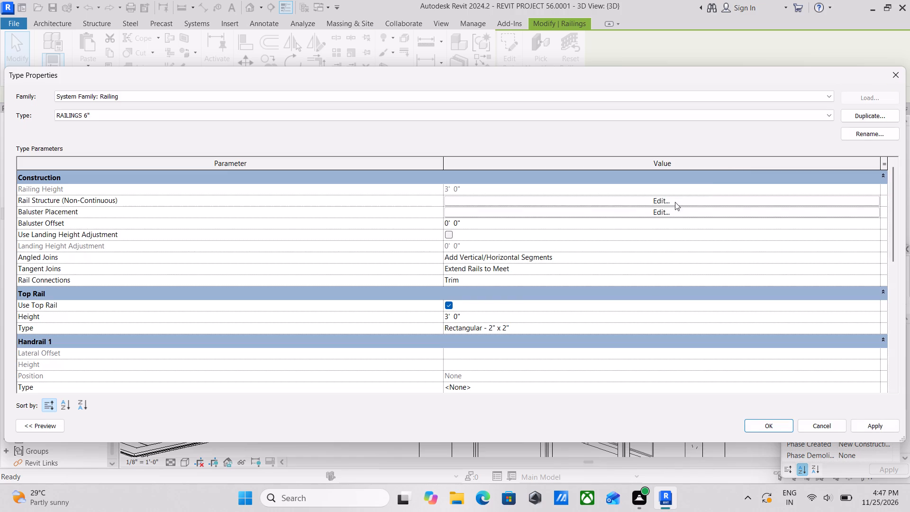
{"action": "double_click", "coordinate": [667, 215]}
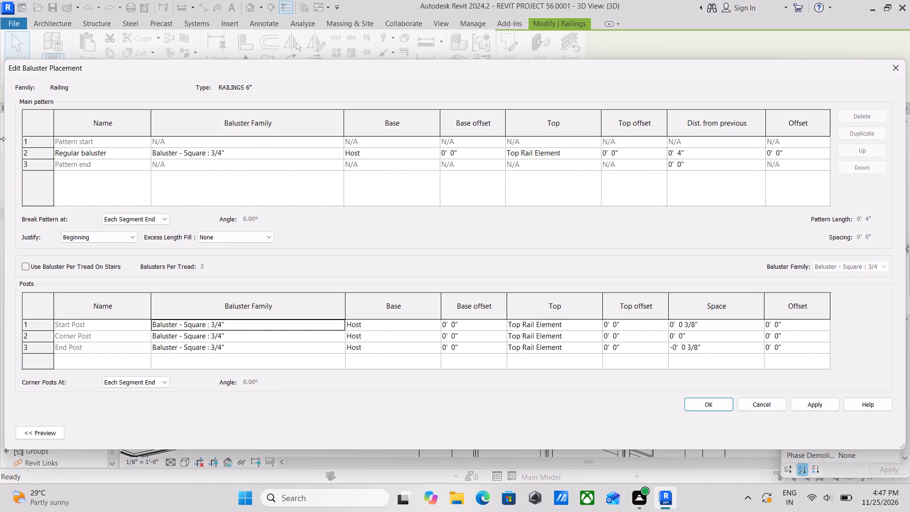
{"action": "scroll", "coordinate": [243, 317], "scroll_direction": "down", "scroll_amount": 1}
{"action": "left_click", "coordinate": [340, 322]}
{"action": "left_click", "coordinate": [340, 322]}
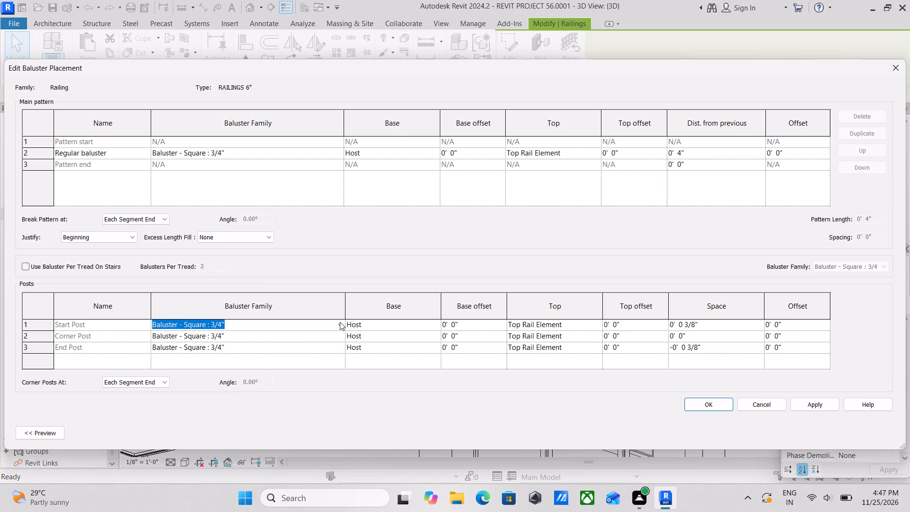
{"action": "scroll", "coordinate": [597, 329], "scroll_direction": "down", "scroll_amount": 2}
{"action": "scroll", "coordinate": [302, 171], "scroll_direction": "up", "scroll_amount": 1}
{"action": "left_click", "coordinate": [817, 403]}
{"action": "left_click", "coordinate": [708, 403]}
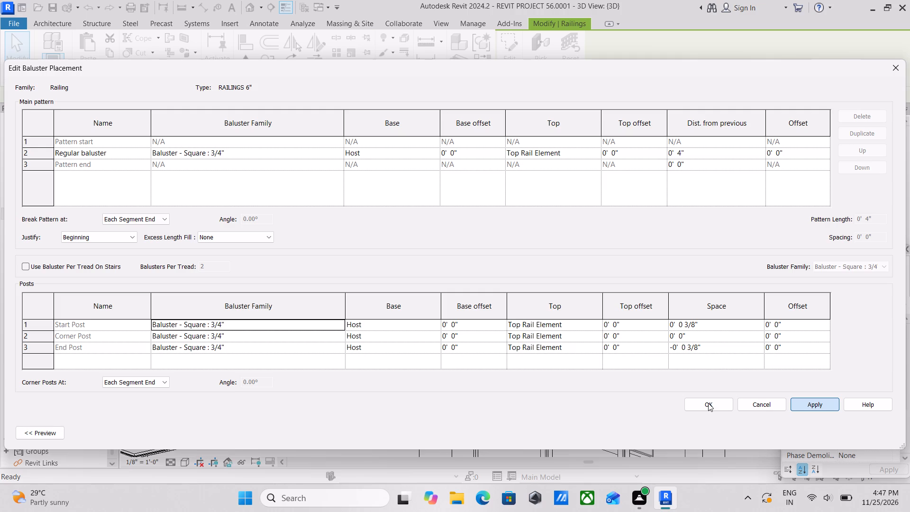
{"action": "double_click", "coordinate": [631, 202]}
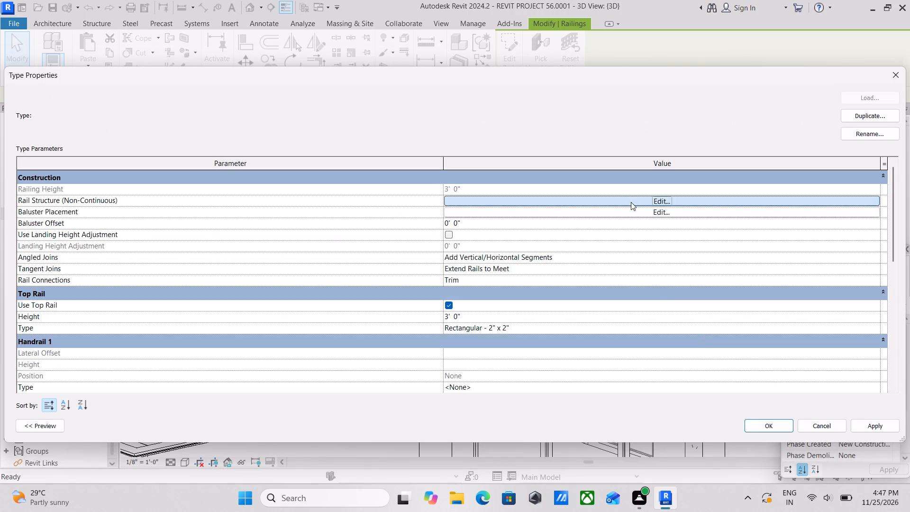
{"action": "left_click", "coordinate": [896, 75]}
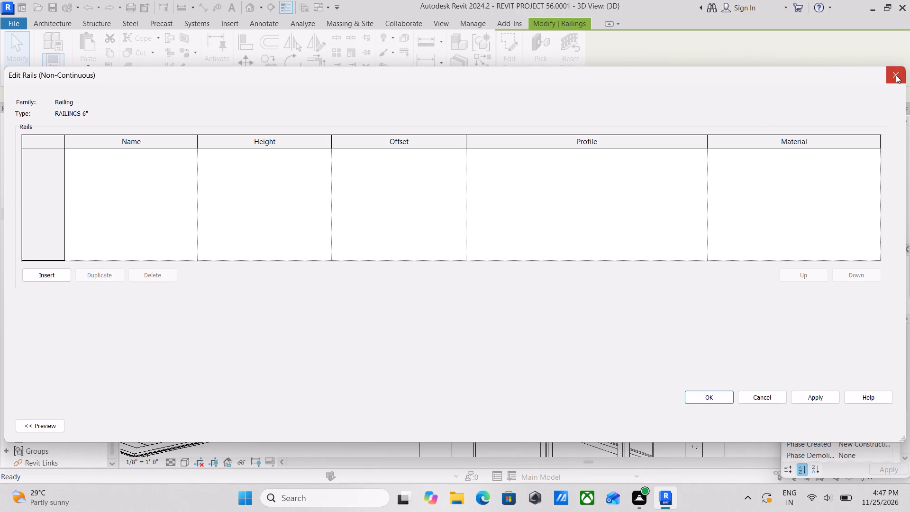
{"action": "double_click", "coordinate": [668, 212]}
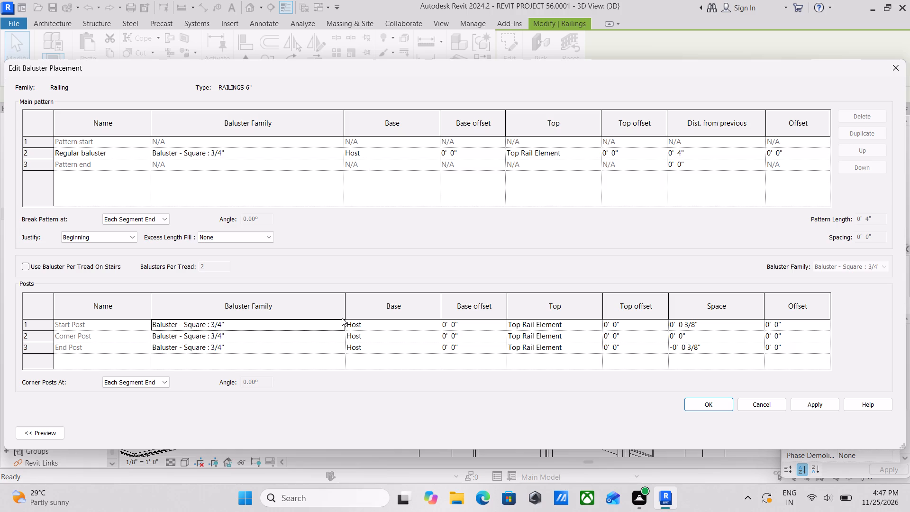
{"action": "left_click", "coordinate": [339, 326]}
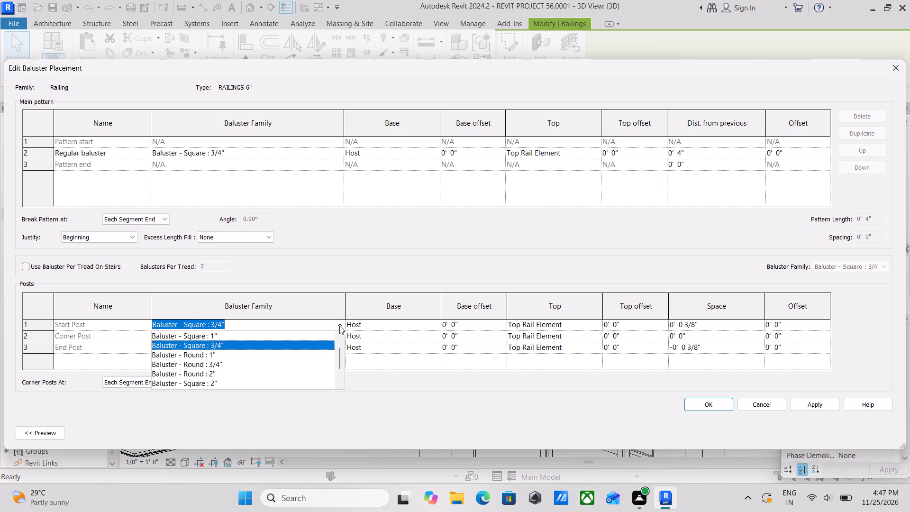
{"action": "left_click", "coordinate": [339, 326]}
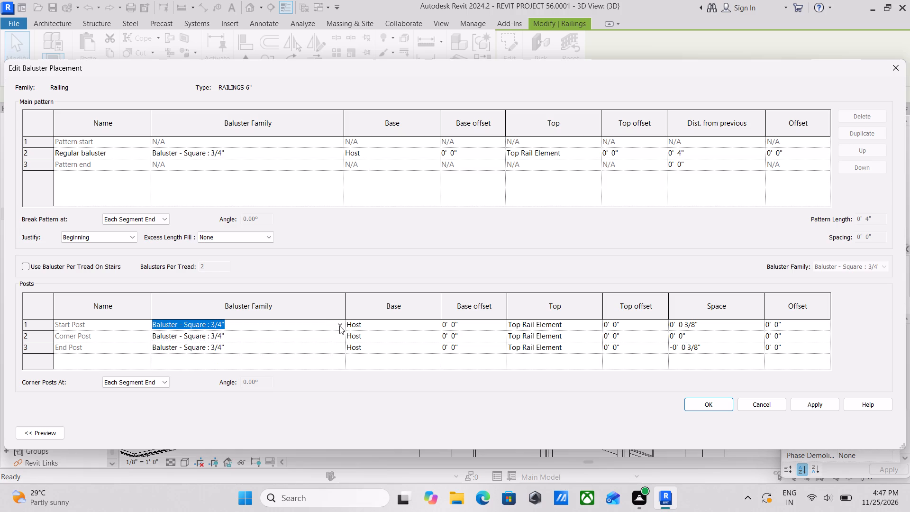
{"action": "left_click", "coordinate": [700, 404]}
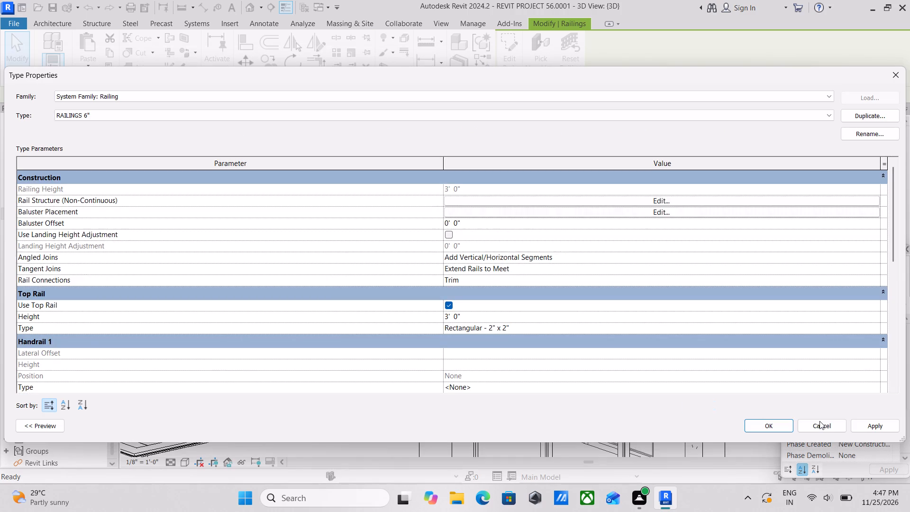
Accept the type properties so the balcony railing uses RAILINGS 6", and clear the selection.
{"action": "left_click", "coordinate": [769, 428]}
{"action": "scroll", "coordinate": [590, 287], "scroll_direction": "down", "scroll_amount": 3}
{"action": "middle_click_drag", "start_coordinate": [590, 287], "coordinate": [590, 310]}
{"action": "key", "text": "Escape"}
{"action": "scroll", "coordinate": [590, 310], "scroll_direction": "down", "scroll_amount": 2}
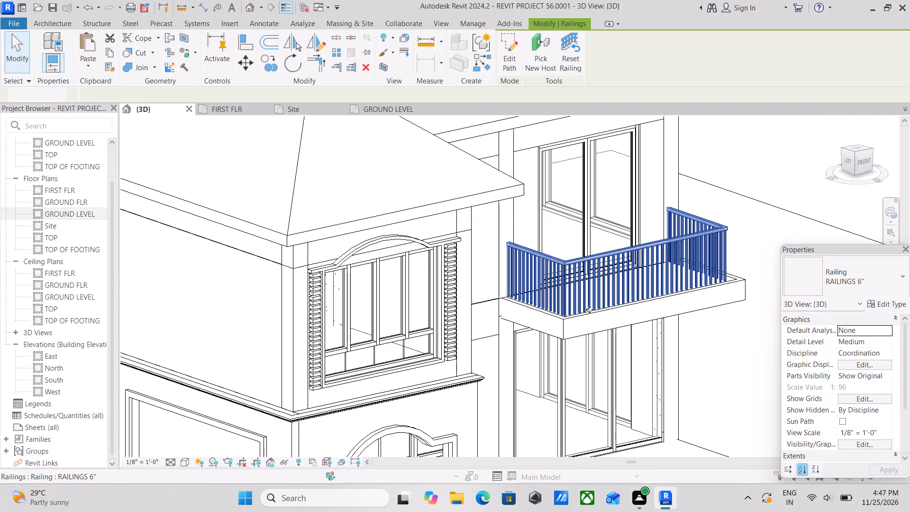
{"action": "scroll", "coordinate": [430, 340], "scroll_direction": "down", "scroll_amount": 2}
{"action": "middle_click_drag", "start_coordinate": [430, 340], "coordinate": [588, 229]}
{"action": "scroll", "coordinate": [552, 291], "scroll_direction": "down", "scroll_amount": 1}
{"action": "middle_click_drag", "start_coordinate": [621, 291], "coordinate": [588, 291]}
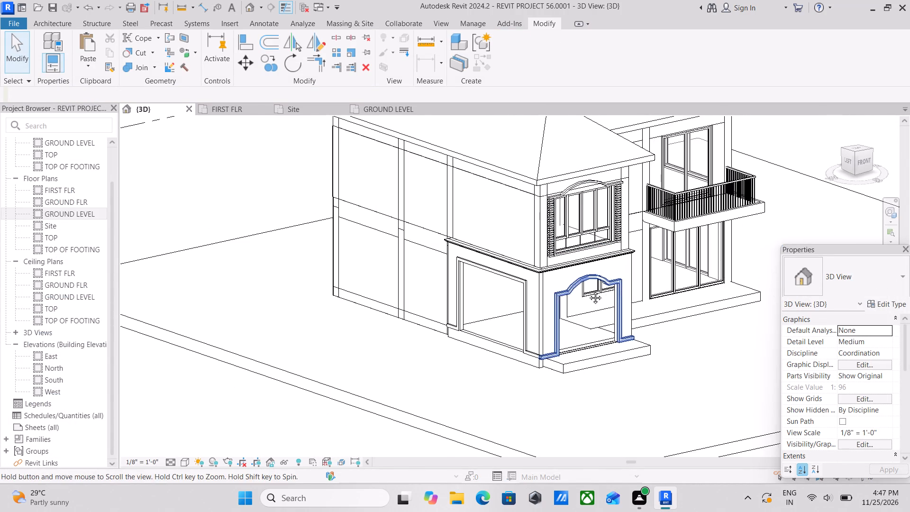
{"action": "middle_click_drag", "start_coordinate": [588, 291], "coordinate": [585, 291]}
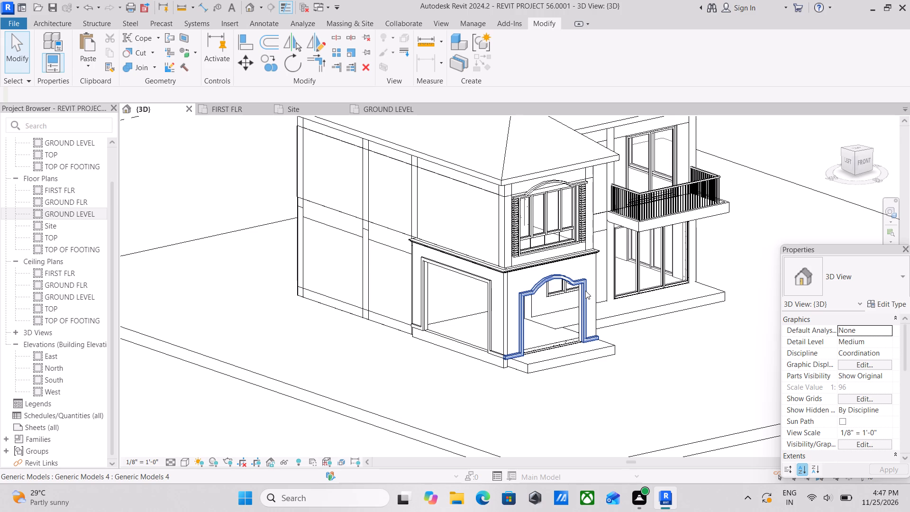
Create a new in-place component in the Generic Models category, dismissing the save reminder and accepting the proposed name.
{"action": "scroll", "coordinate": [585, 291], "scroll_direction": "down", "scroll_amount": 2}
{"action": "middle_click_drag", "start_coordinate": [585, 291], "coordinate": [563, 330]}
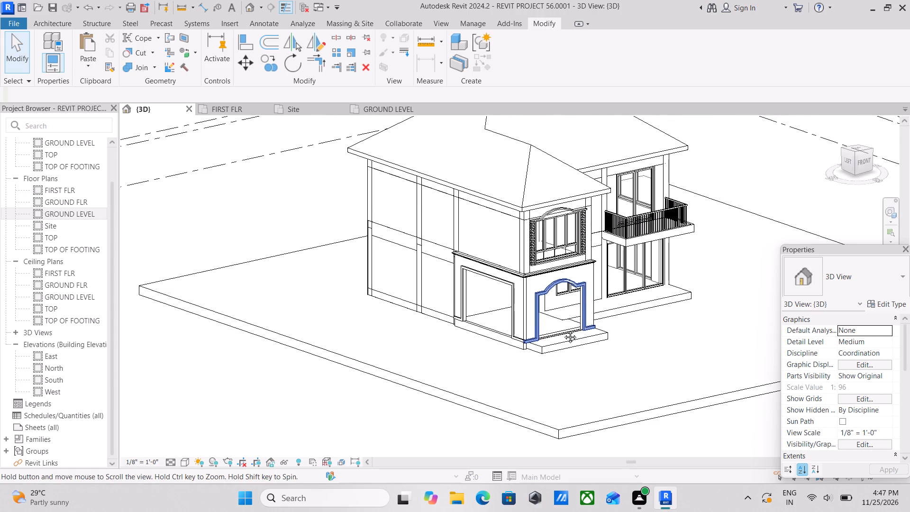
{"action": "middle_click_drag", "start_coordinate": [563, 330], "coordinate": [561, 331]}
{"action": "left_click", "coordinate": [864, 157]}
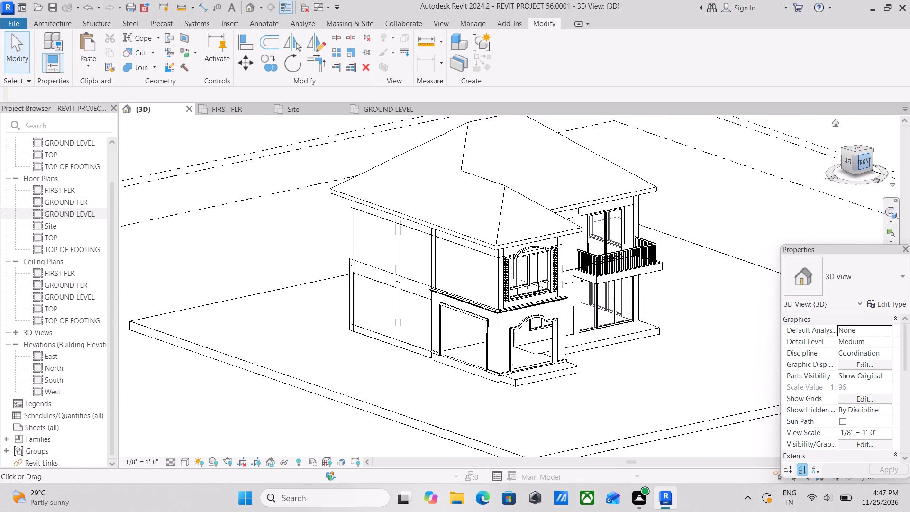
{"action": "scroll", "coordinate": [530, 223], "scroll_direction": "up", "scroll_amount": 3}
{"action": "scroll", "coordinate": [498, 313], "scroll_direction": "up", "scroll_amount": 3}
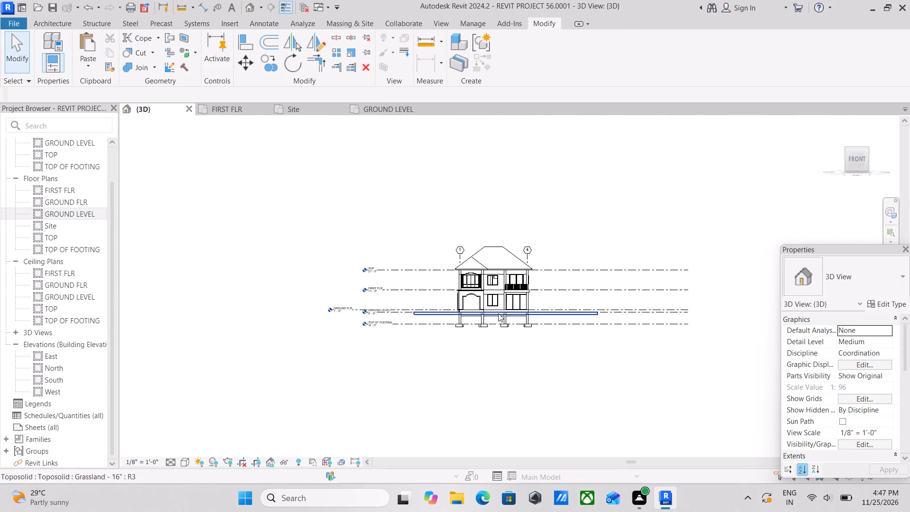
{"action": "scroll", "coordinate": [498, 313], "scroll_direction": "up", "scroll_amount": 1}
{"action": "scroll", "coordinate": [483, 276], "scroll_direction": "up", "scroll_amount": 7}
{"action": "middle_click_drag", "start_coordinate": [484, 242], "coordinate": [483, 298]}
{"action": "scroll", "coordinate": [483, 299], "scroll_direction": "up", "scroll_amount": 3}
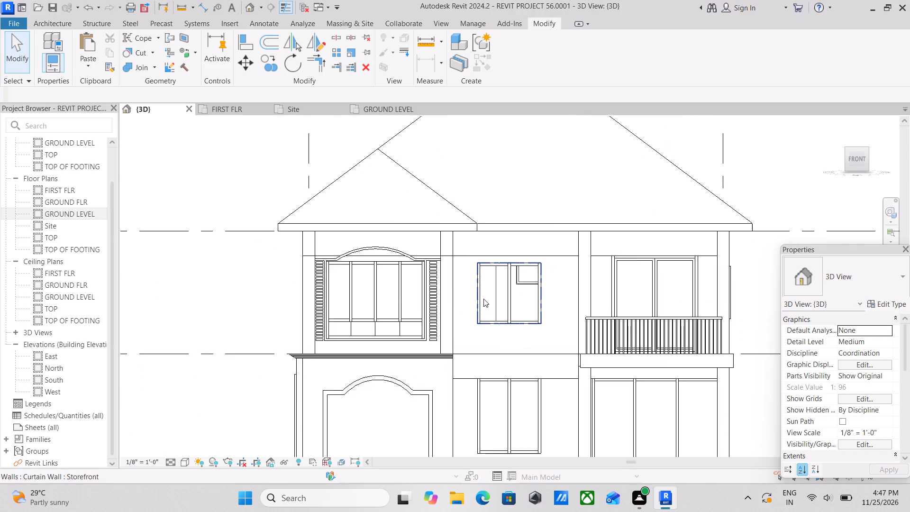
{"action": "scroll", "coordinate": [490, 288], "scroll_direction": "up", "scroll_amount": 2}
{"action": "middle_click_drag", "start_coordinate": [490, 288], "coordinate": [489, 343]}
{"action": "scroll", "coordinate": [482, 310], "scroll_direction": "up", "scroll_amount": 4}
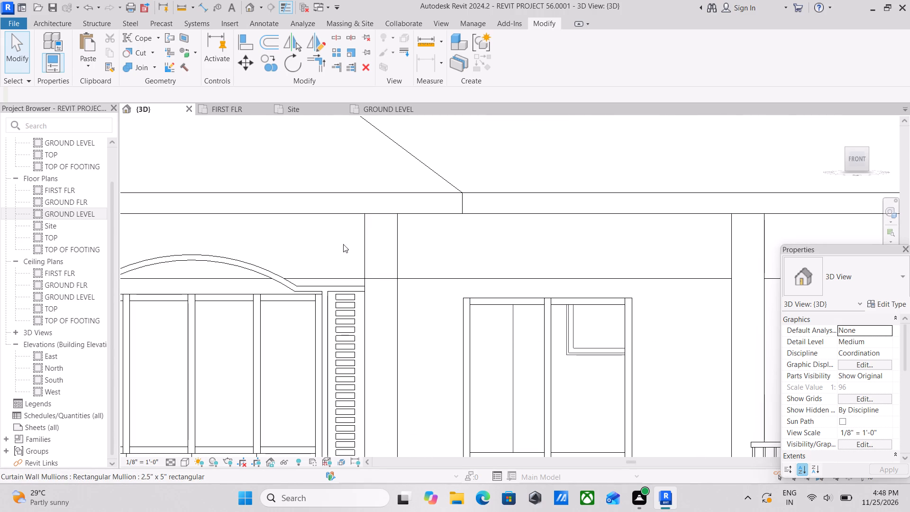
{"action": "left_click", "coordinate": [42, 22]}
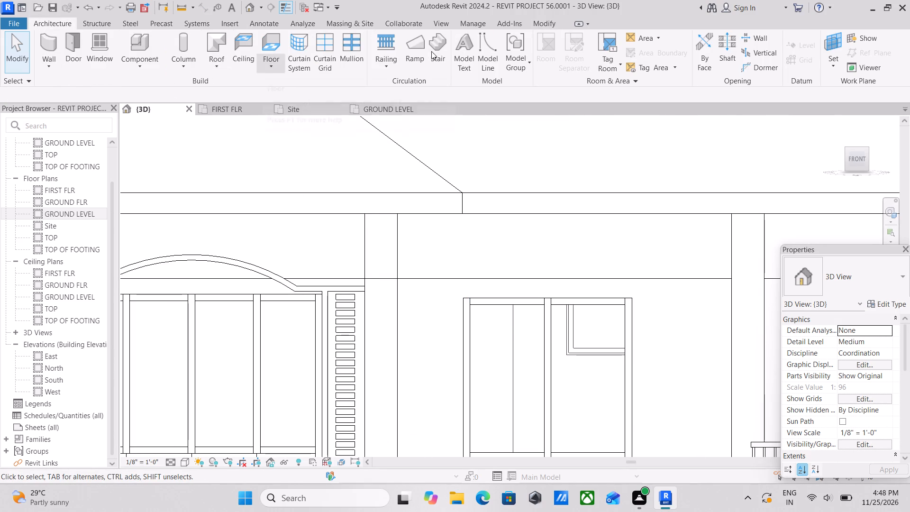
{"action": "left_click", "coordinate": [141, 67]}
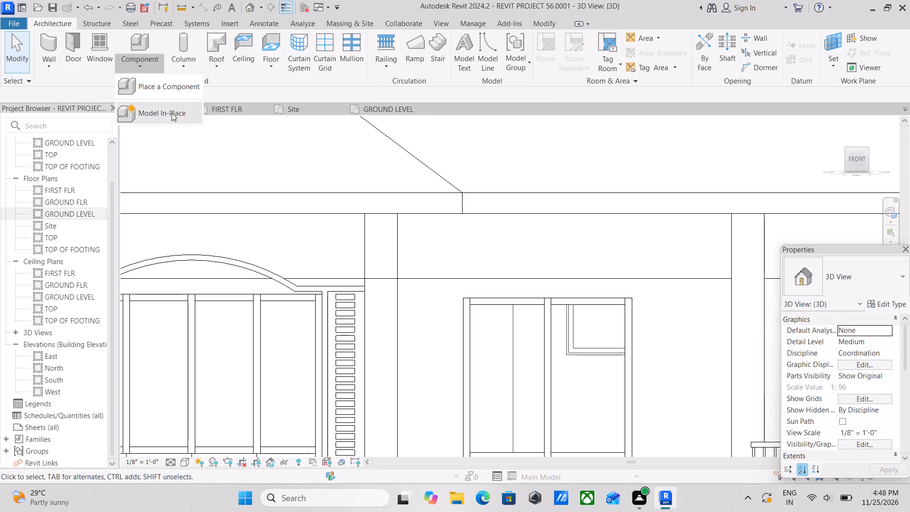
{"action": "left_click", "coordinate": [172, 113]}
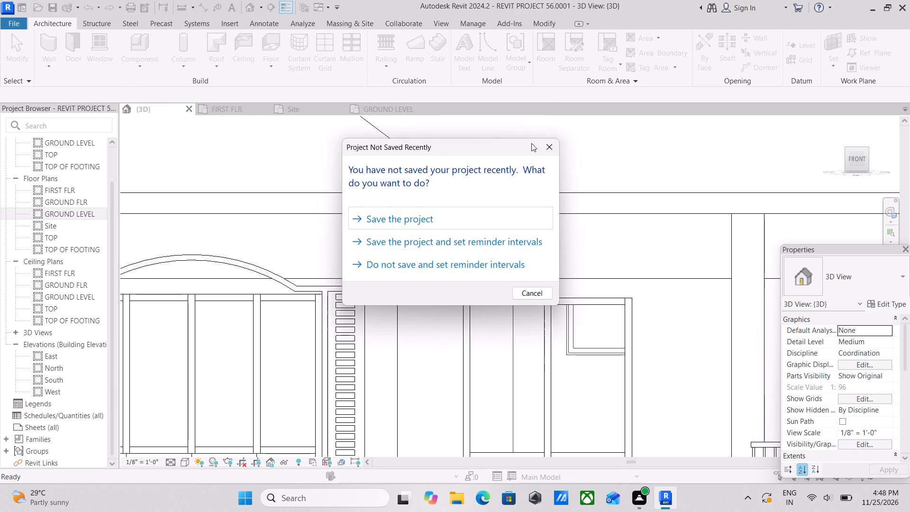
{"action": "left_click", "coordinate": [548, 141]}
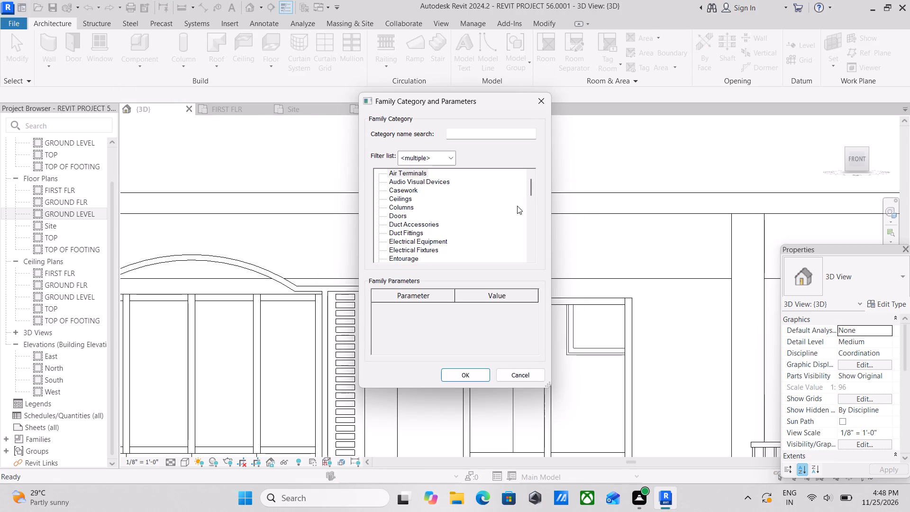
{"action": "scroll", "coordinate": [440, 218], "scroll_direction": "down", "scroll_amount": 7}
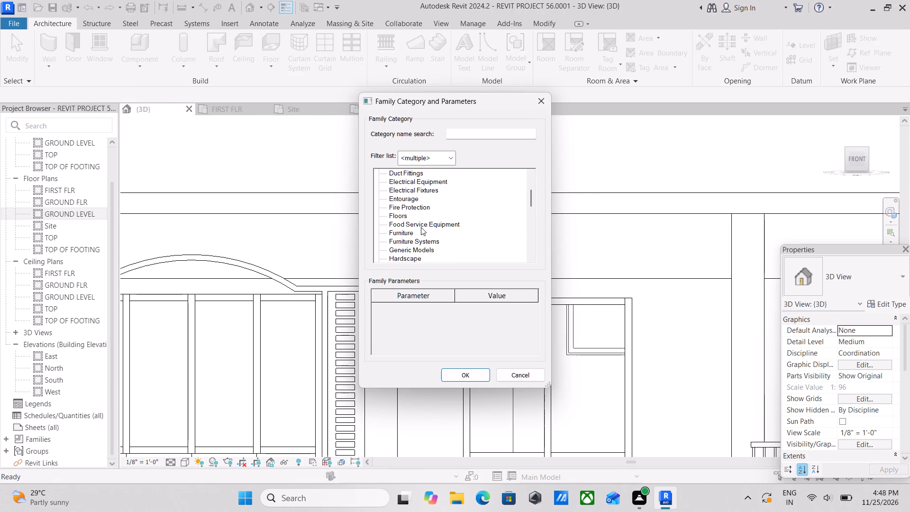
{"action": "scroll", "coordinate": [419, 229], "scroll_direction": "down", "scroll_amount": 1}
{"action": "left_click", "coordinate": [420, 240]}
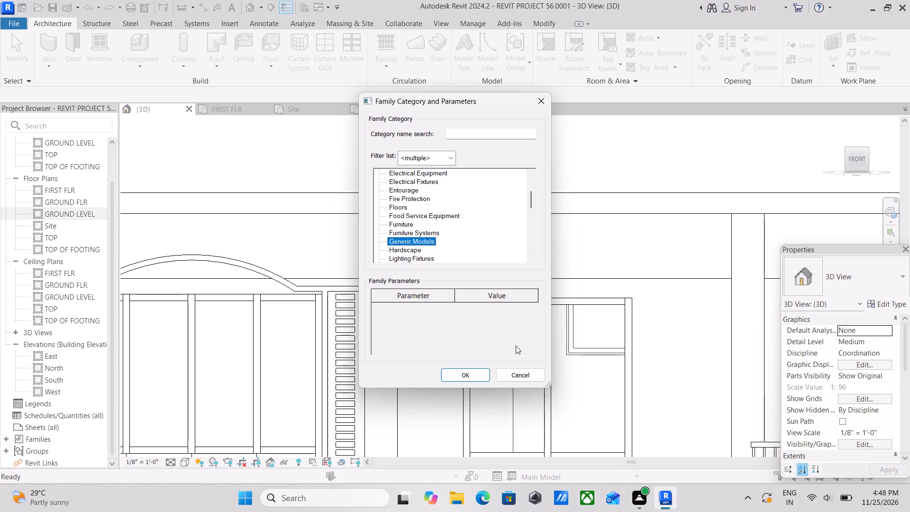
{"action": "left_click", "coordinate": [463, 374]}
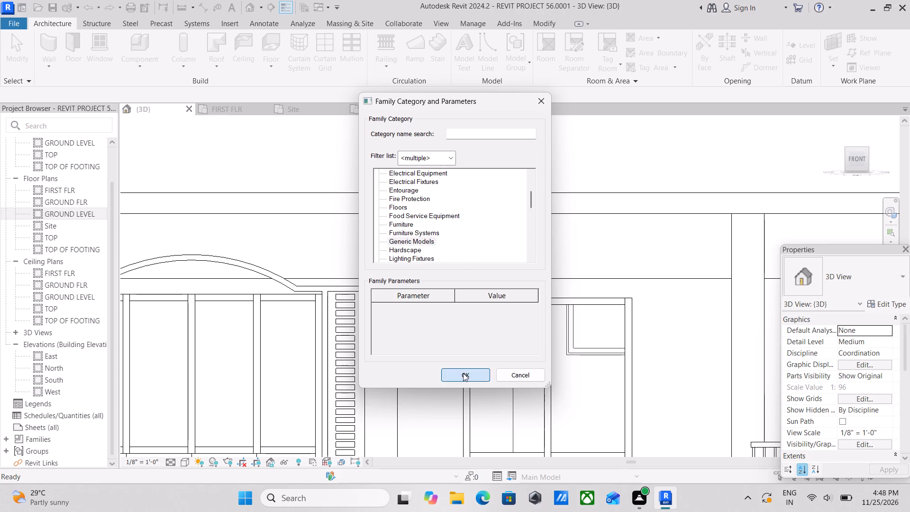
{"action": "left_click", "coordinate": [459, 262]}
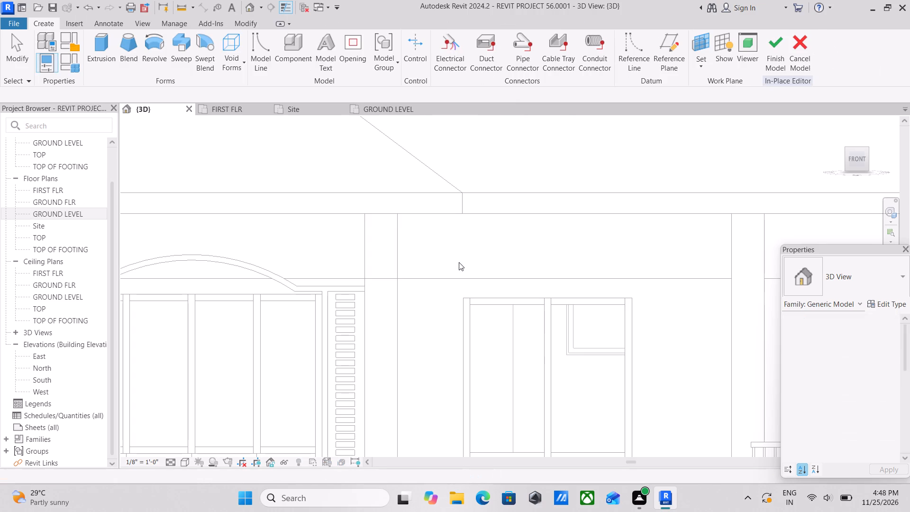
Set the work plane by picking the front face of the concrete framing beside the balcony slab.
{"action": "left_click", "coordinate": [699, 70]}
{"action": "left_click", "coordinate": [705, 107]}
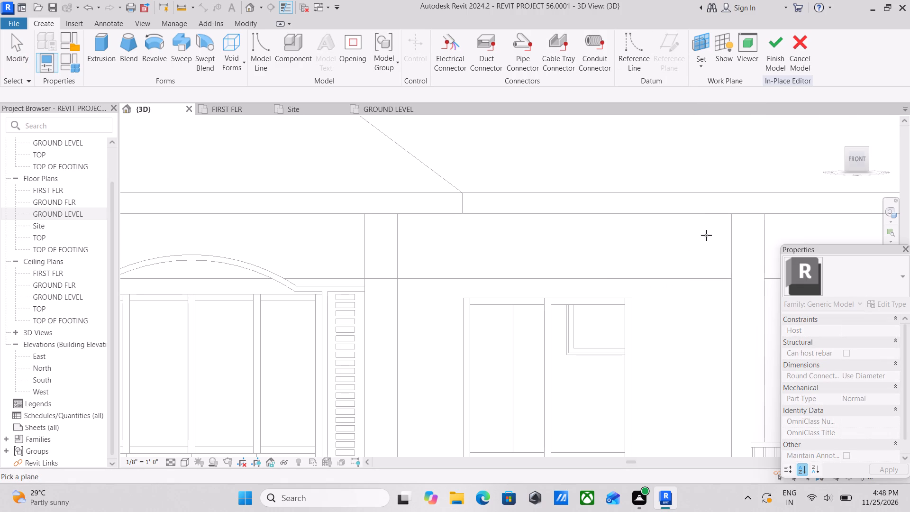
{"action": "scroll", "coordinate": [655, 294], "scroll_direction": "down", "scroll_amount": 6}
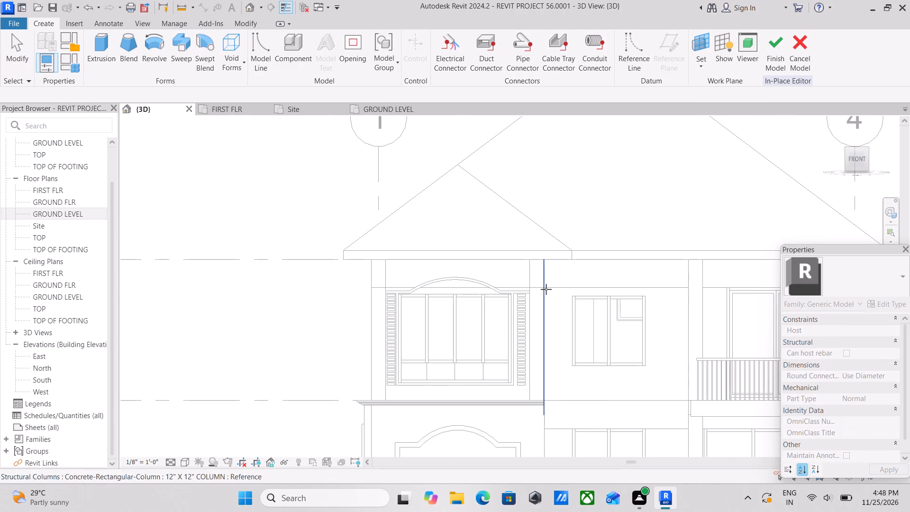
{"action": "middle_click_drag", "start_coordinate": [546, 287], "coordinate": [591, 351]}
{"action": "middle_click_drag", "start_coordinate": [590, 351], "coordinate": [407, 255]}
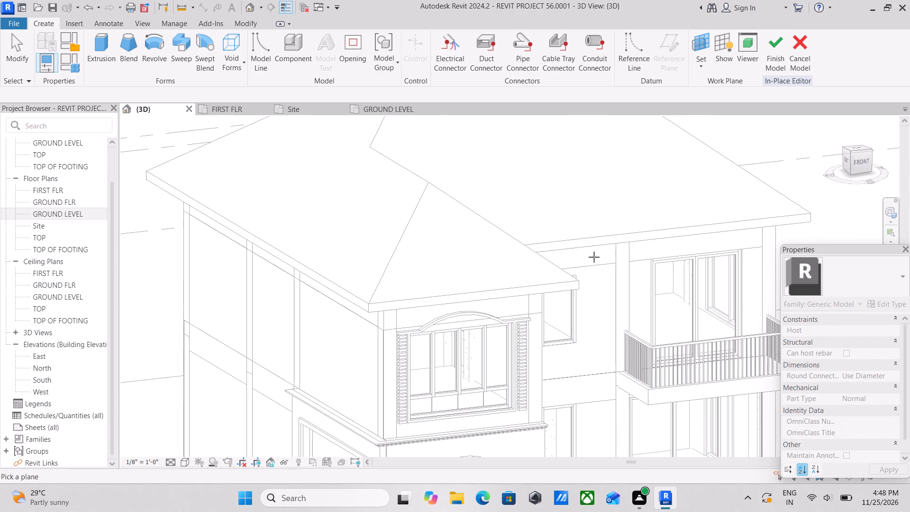
{"action": "scroll", "coordinate": [600, 271], "scroll_direction": "up", "scroll_amount": 2}
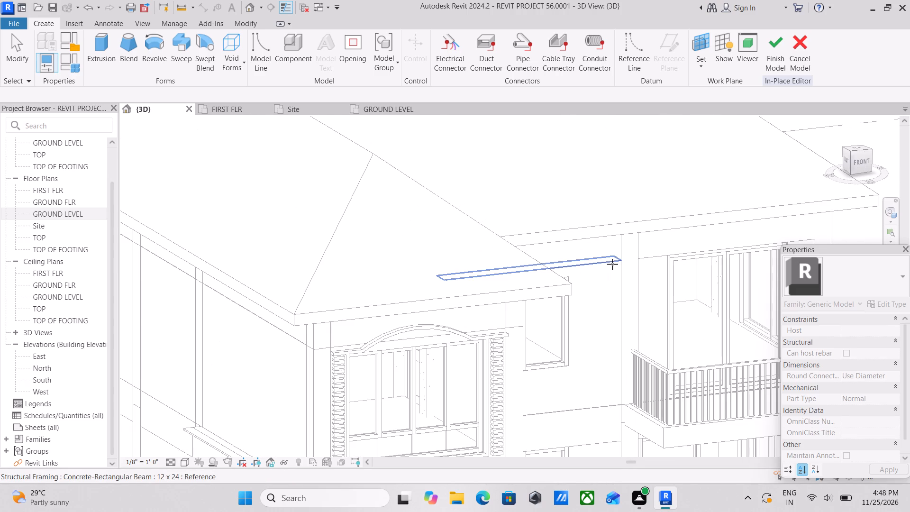
{"action": "scroll", "coordinate": [616, 266], "scroll_direction": "up", "scroll_amount": 7}
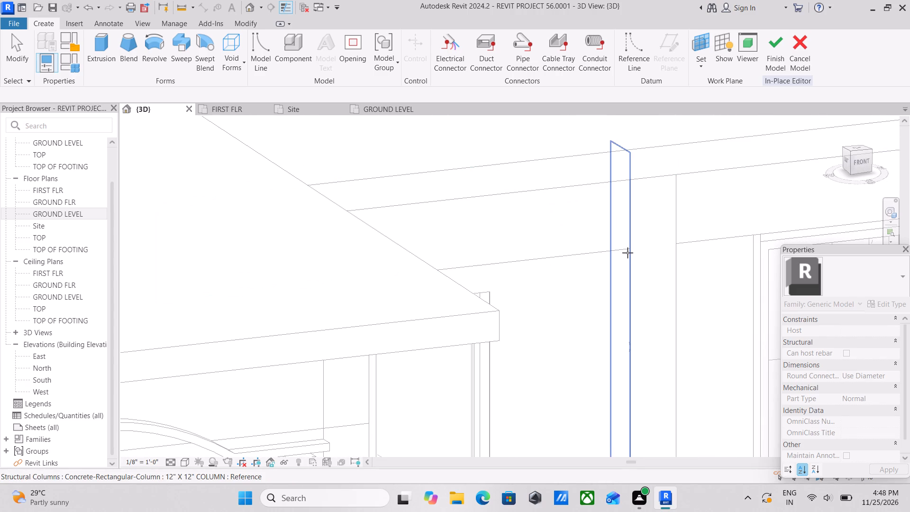
{"action": "scroll", "coordinate": [598, 272], "scroll_direction": "down", "scroll_amount": 4}
{"action": "middle_click_drag", "start_coordinate": [555, 297], "coordinate": [509, 194]}
{"action": "middle_click_drag", "start_coordinate": [507, 219], "coordinate": [469, 210], "text": "shift"}
{"action": "scroll", "coordinate": [361, 340], "scroll_direction": "down", "scroll_amount": 1}
{"action": "middle_click_drag", "start_coordinate": [361, 340], "coordinate": [364, 339]}
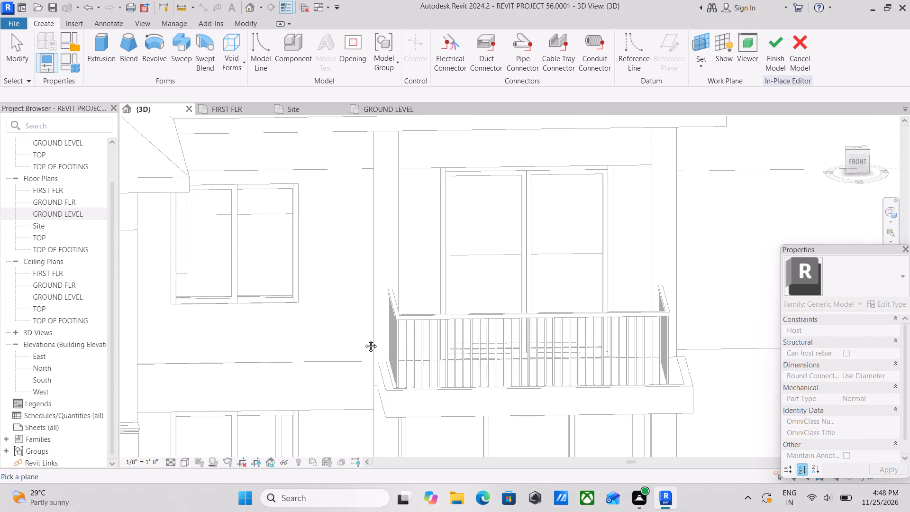
{"action": "middle_click_drag", "start_coordinate": [364, 339], "coordinate": [485, 299]}
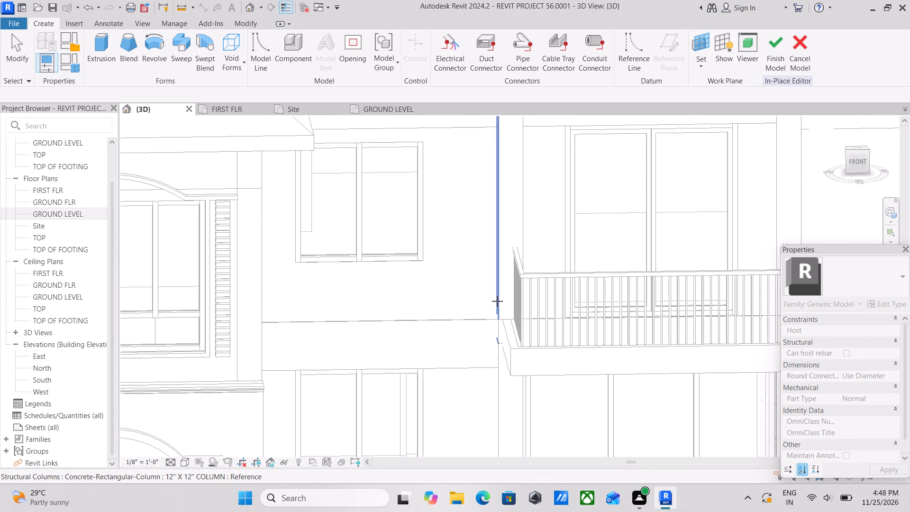
{"action": "middle_click_drag", "start_coordinate": [479, 264], "coordinate": [480, 297]}
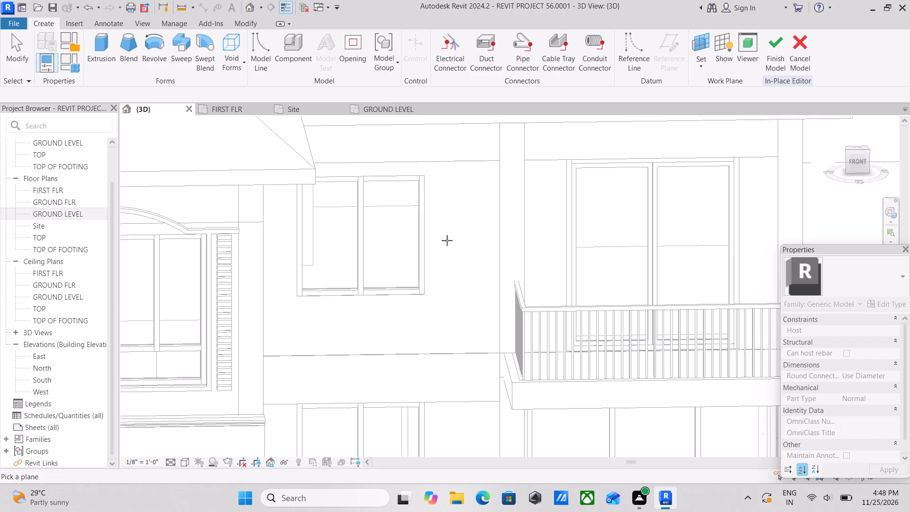
{"action": "scroll", "coordinate": [446, 247], "scroll_direction": "down", "scroll_amount": 2}
{"action": "middle_click_drag", "start_coordinate": [445, 280], "coordinate": [487, 167]}
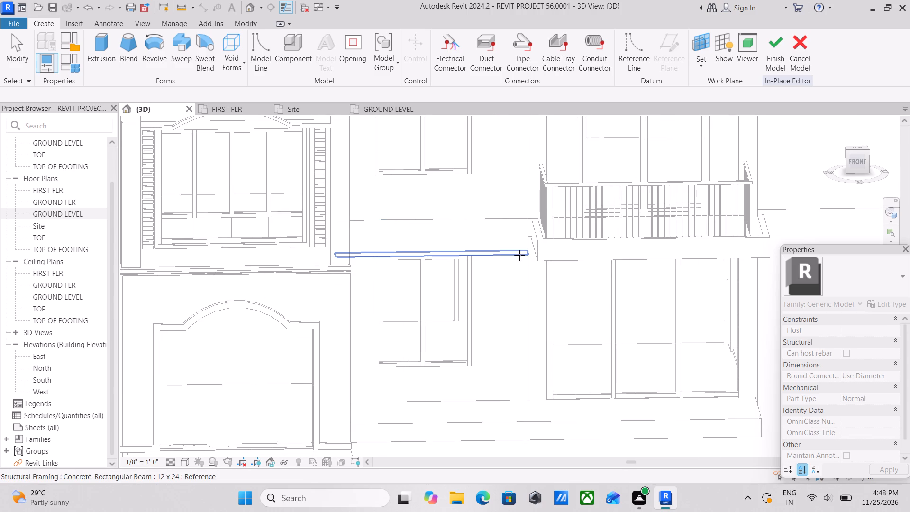
{"action": "left_click", "coordinate": [525, 239]}
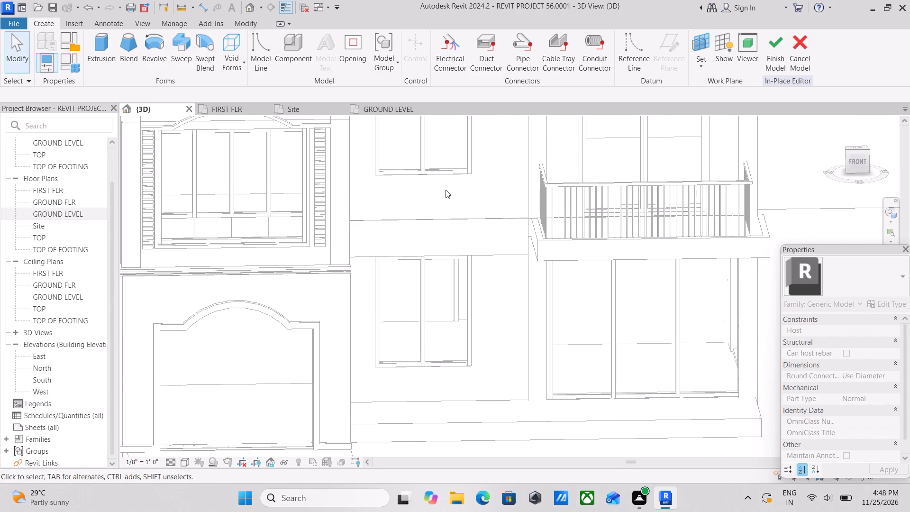
Face the model squarely from the front and start an extrusion for the middle upper-floor window surround.
{"action": "scroll", "coordinate": [347, 189], "scroll_direction": "up", "scroll_amount": 2}
{"action": "middle_click_drag", "start_coordinate": [473, 215], "coordinate": [467, 363]}
{"action": "scroll", "coordinate": [434, 218], "scroll_direction": "up", "scroll_amount": 2}
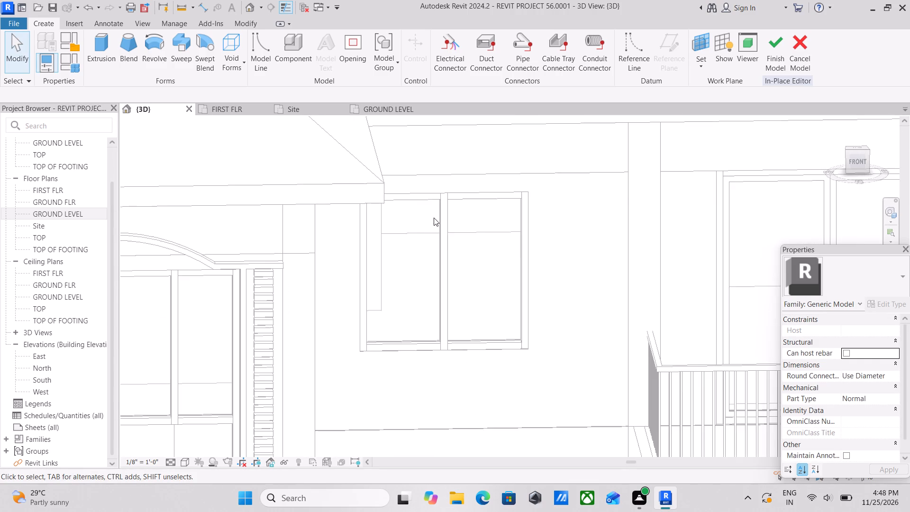
{"action": "scroll", "coordinate": [446, 257], "scroll_direction": "down", "scroll_amount": 2}
{"action": "middle_click_drag", "start_coordinate": [451, 256], "coordinate": [423, 239], "text": "shift"}
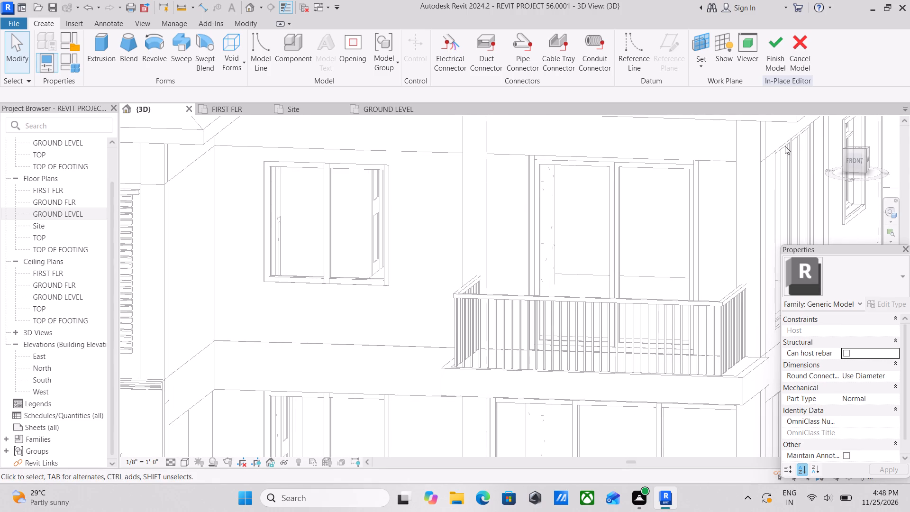
{"action": "left_click", "coordinate": [851, 162]}
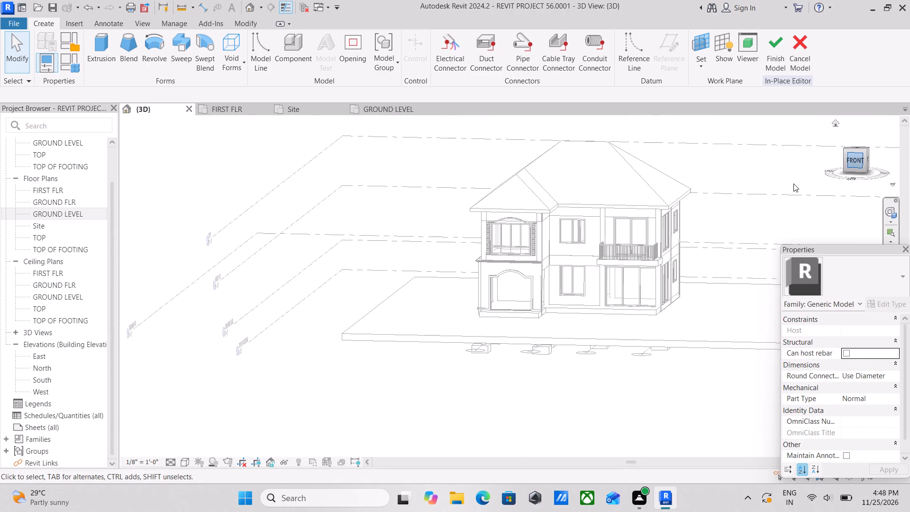
{"action": "scroll", "coordinate": [629, 264], "scroll_direction": "up", "scroll_amount": 2}
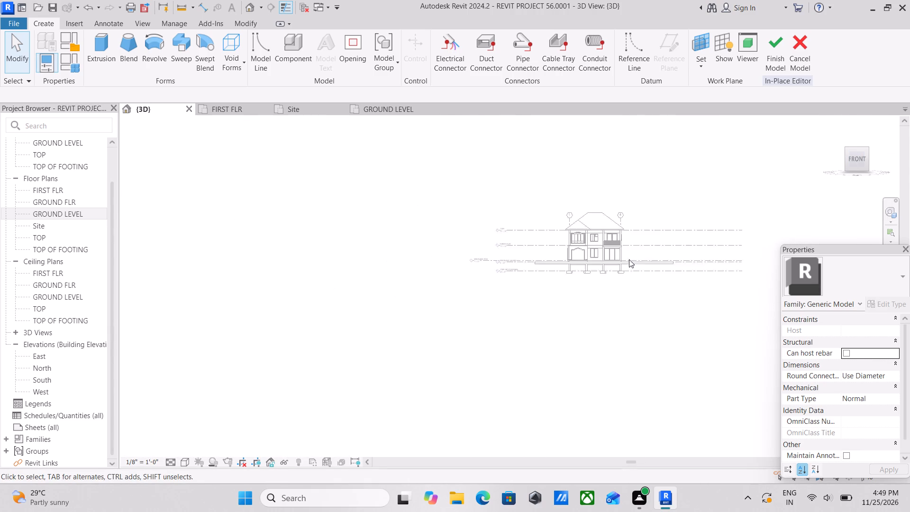
{"action": "scroll", "coordinate": [628, 246], "scroll_direction": "up", "scroll_amount": 4}
{"action": "scroll", "coordinate": [462, 305], "scroll_direction": "up", "scroll_amount": 8}
{"action": "scroll", "coordinate": [418, 229], "scroll_direction": "up", "scroll_amount": 3}
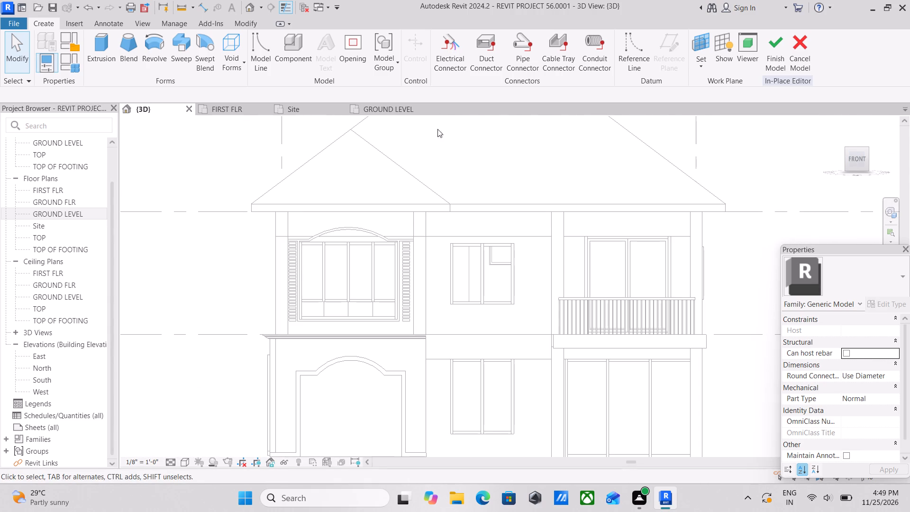
{"action": "left_click", "coordinate": [95, 55]}
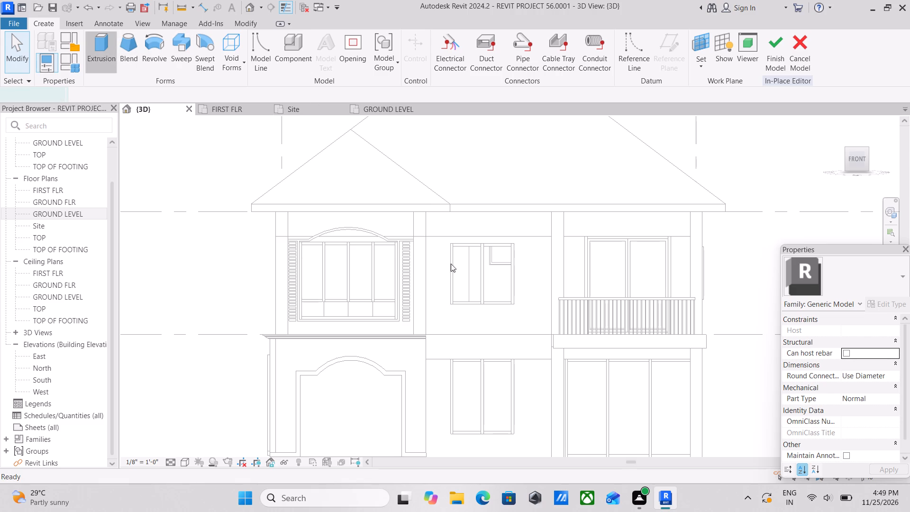
{"action": "scroll", "coordinate": [461, 242], "scroll_direction": "up", "scroll_amount": 1}
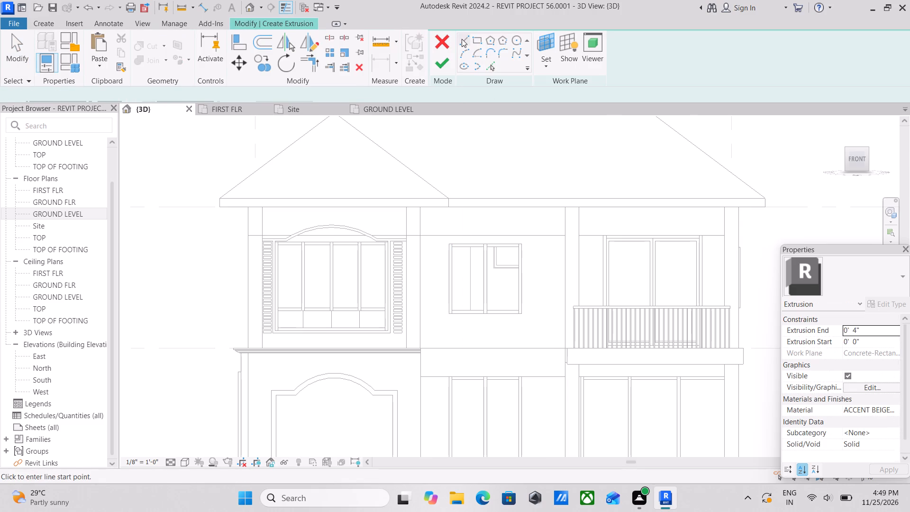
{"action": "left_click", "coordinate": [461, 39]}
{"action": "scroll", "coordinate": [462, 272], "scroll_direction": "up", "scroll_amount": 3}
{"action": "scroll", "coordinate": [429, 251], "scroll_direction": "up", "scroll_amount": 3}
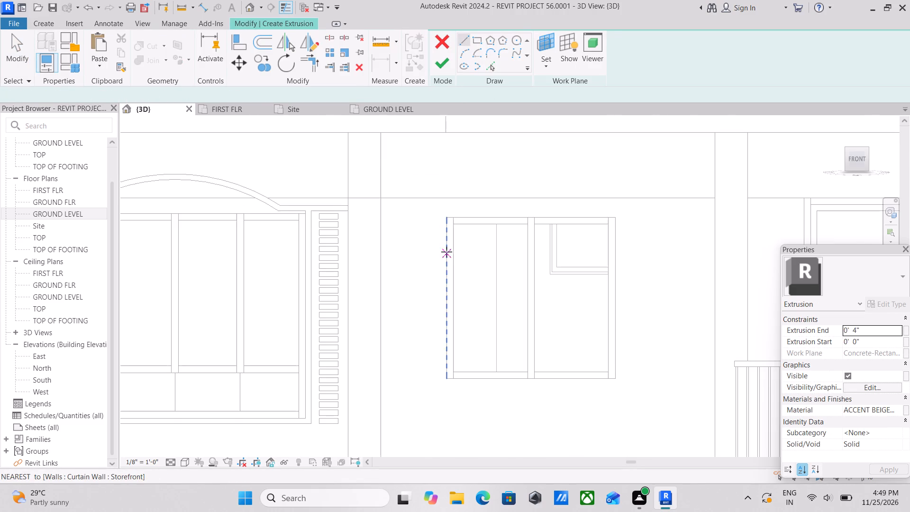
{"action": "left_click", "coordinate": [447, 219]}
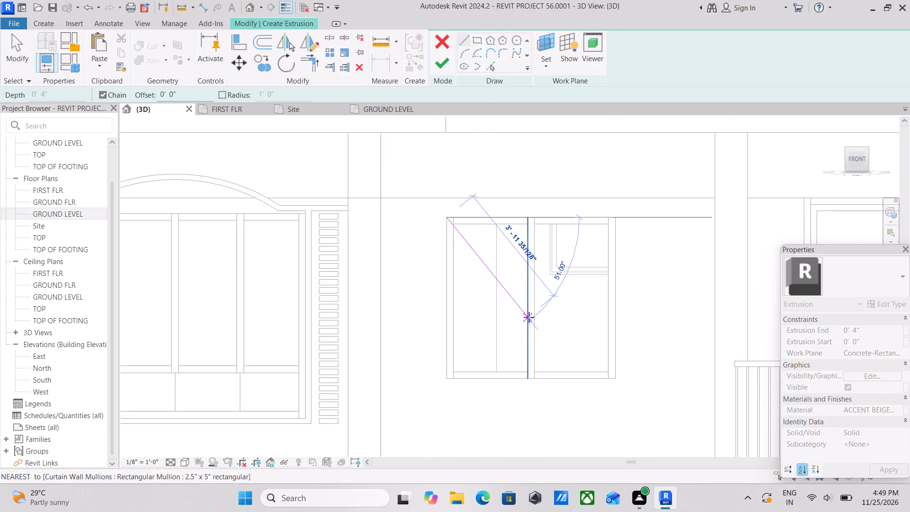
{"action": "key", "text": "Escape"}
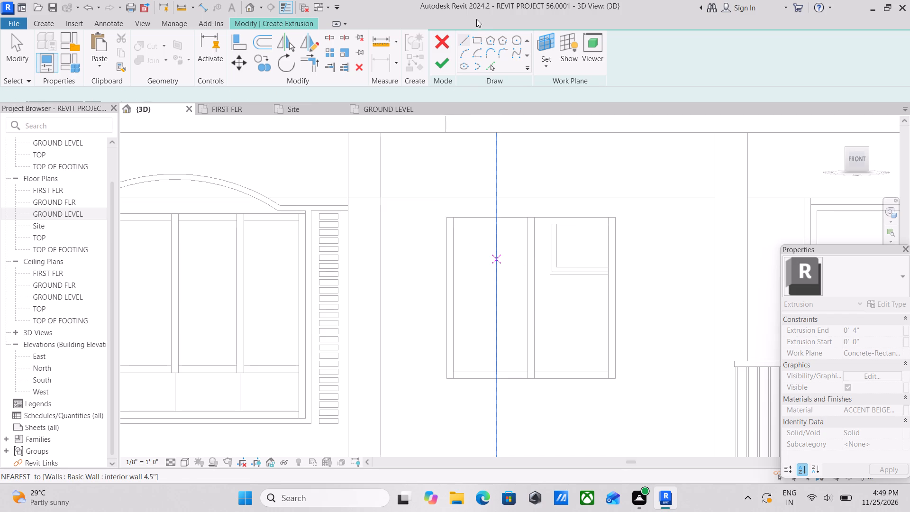
Sketch a rectangle tracing the outer outline of the middle upper-floor storefront window, corner to corner.
{"action": "left_click", "coordinate": [474, 35]}
{"action": "left_click", "coordinate": [448, 219]}
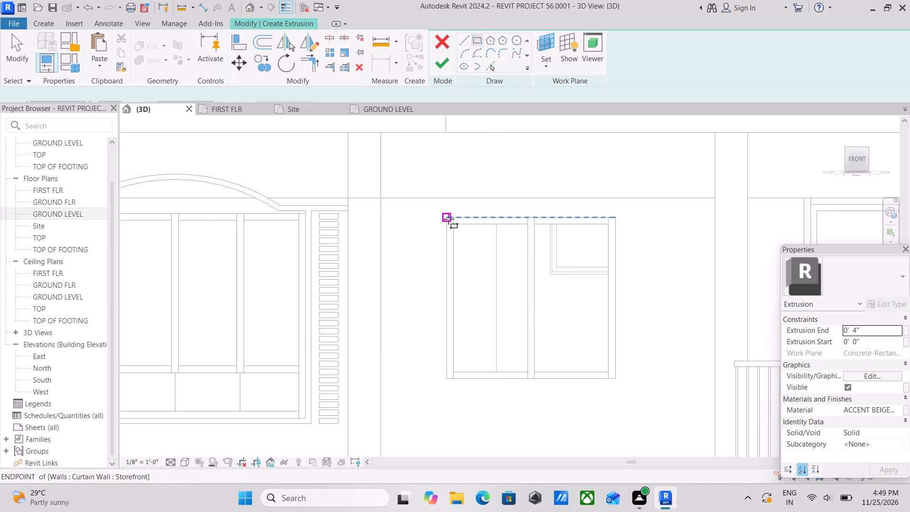
{"action": "middle_click_drag", "start_coordinate": [490, 266], "coordinate": [456, 195]}
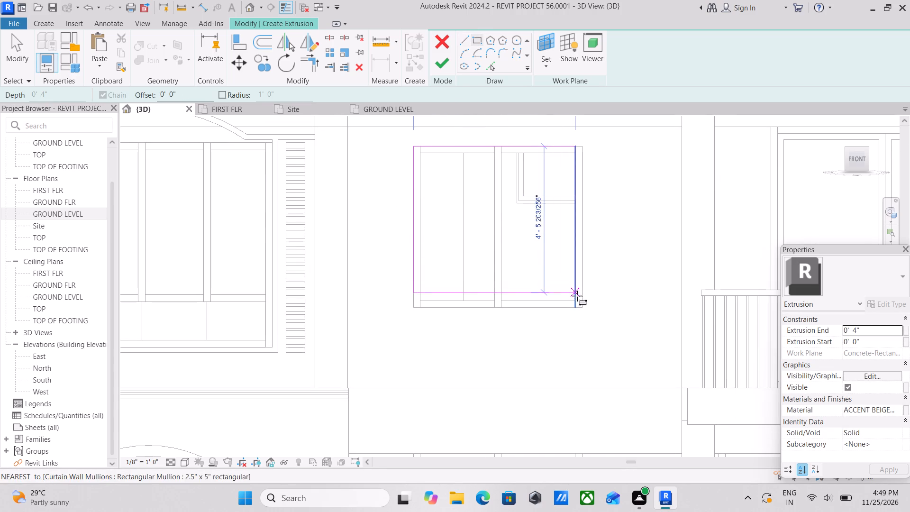
{"action": "left_click", "coordinate": [583, 311]}
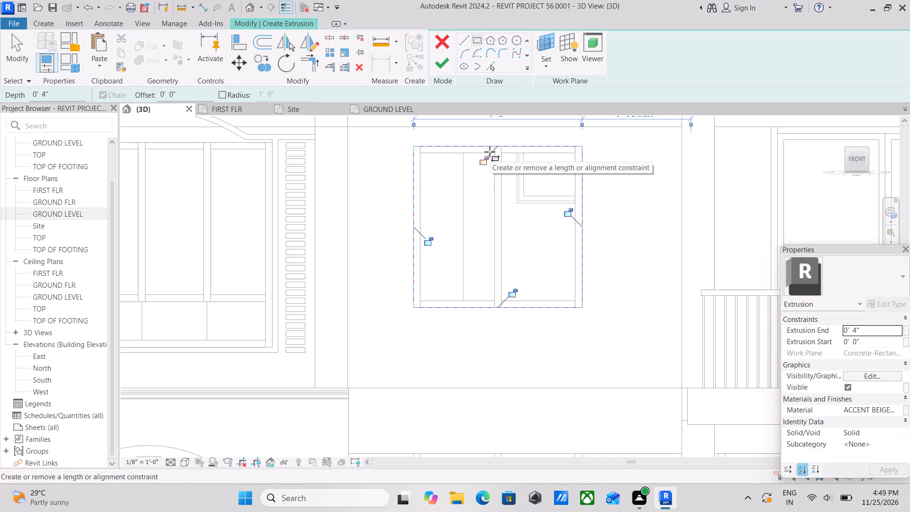
Sketch a second rectangle around the same window outline with a 4" outward offset.
{"action": "scroll", "coordinate": [417, 174], "scroll_direction": "down", "scroll_amount": 2}
{"action": "scroll", "coordinate": [447, 245], "scroll_direction": "down", "scroll_amount": 1}
{"action": "middle_click_drag", "start_coordinate": [448, 248], "coordinate": [474, 339]}
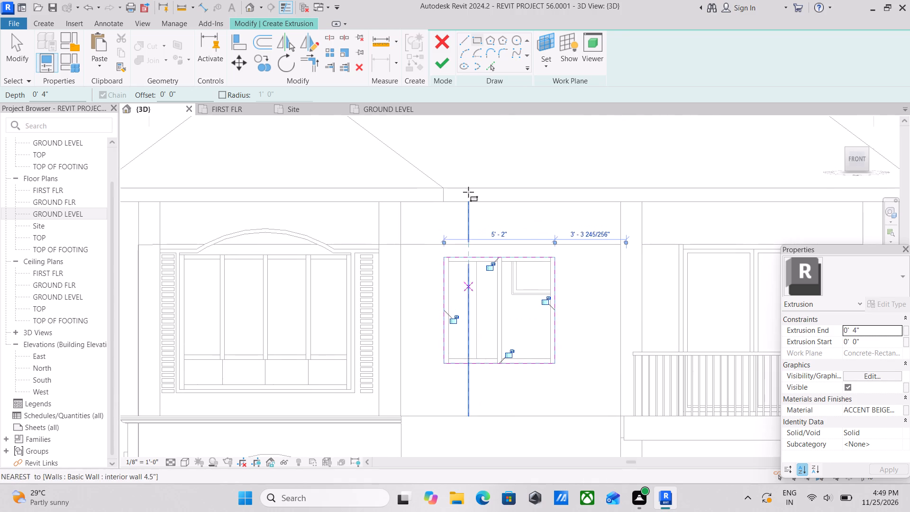
{"action": "scroll", "coordinate": [437, 265], "scroll_direction": "up", "scroll_amount": 7}
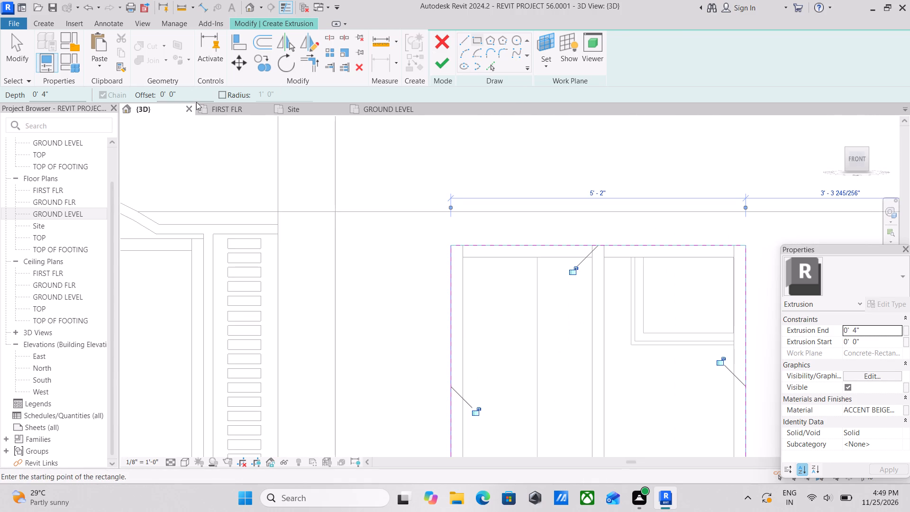
{"action": "left_click_drag", "start_coordinate": [183, 97], "coordinate": [112, 104]}
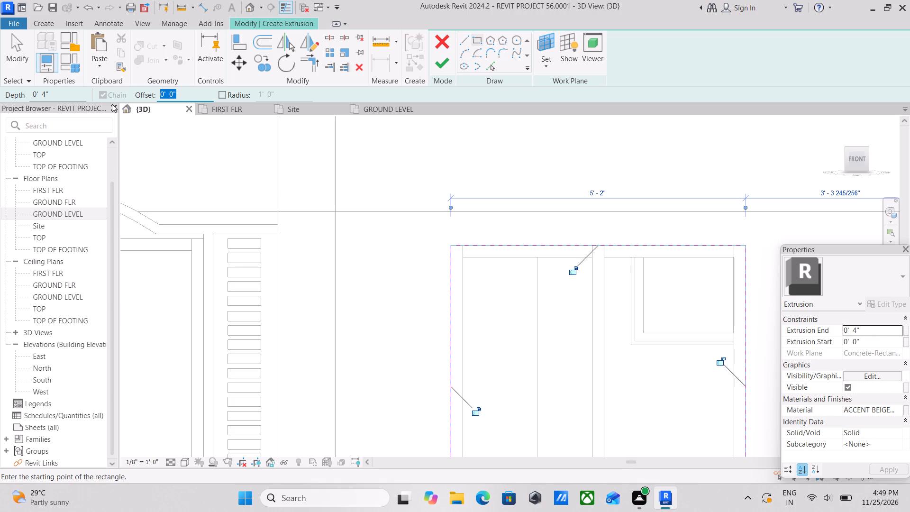
{"action": "key", "text": "4"}
{"action": "key", "text": "shift+quotedbl"}
{"action": "key", "text": "Return"}
{"action": "left_click", "coordinate": [451, 247]}
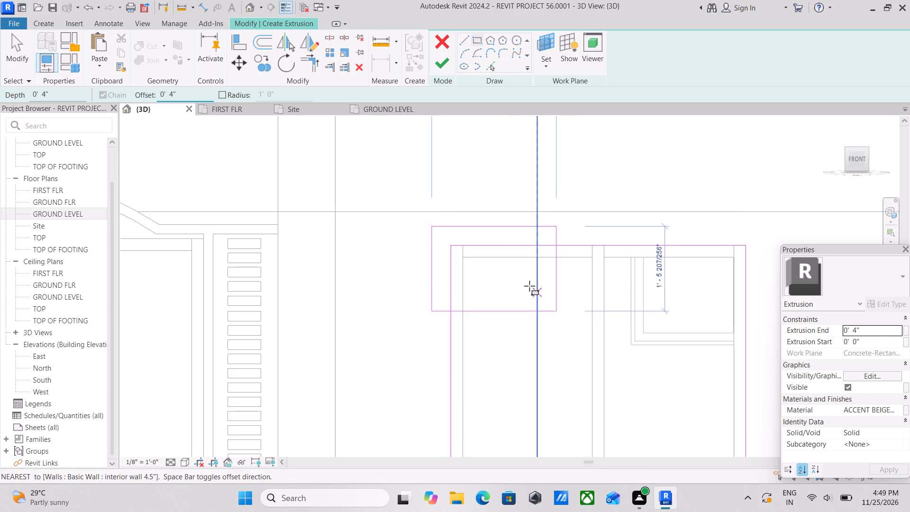
{"action": "middle_click_drag", "start_coordinate": [516, 327], "coordinate": [468, 222]}
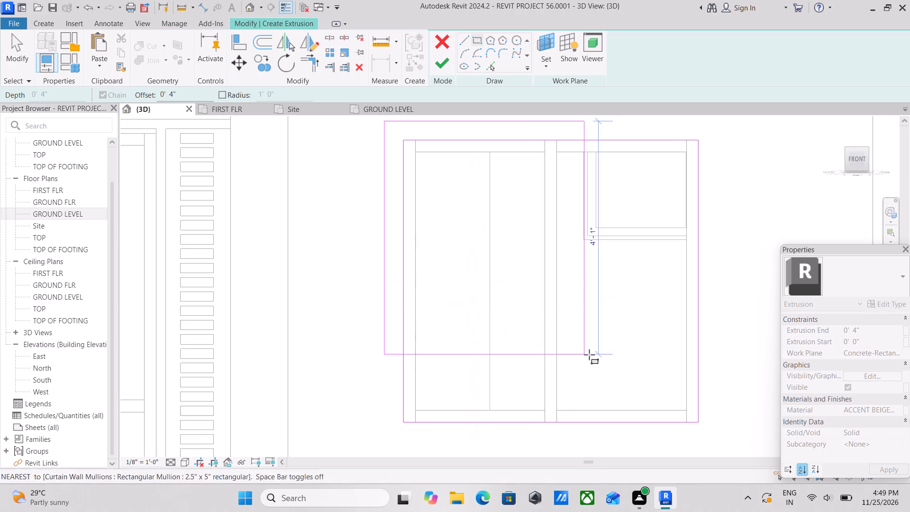
{"action": "left_click", "coordinate": [699, 425]}
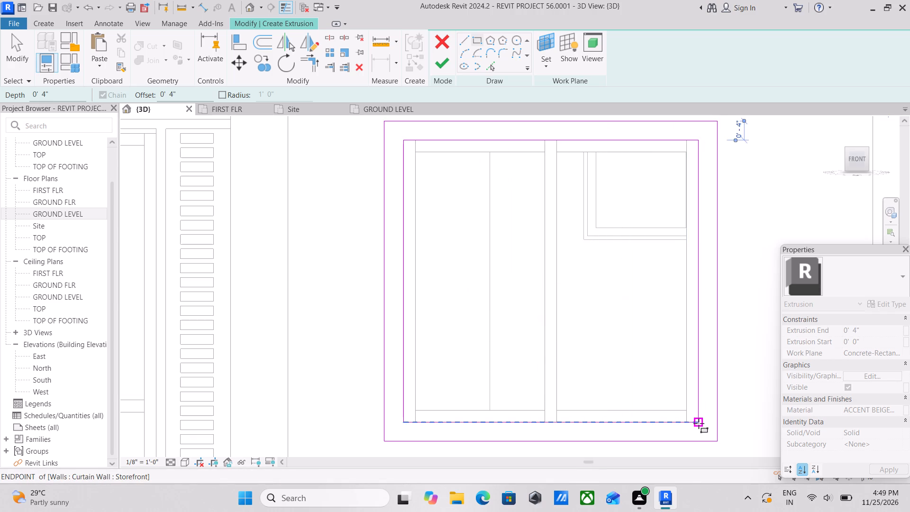
Finish the window surround extrusion and complete the in-place model.
{"action": "scroll", "coordinate": [699, 423], "scroll_direction": "down", "scroll_amount": 4}
{"action": "scroll", "coordinate": [649, 385], "scroll_direction": "down", "scroll_amount": 3}
{"action": "scroll", "coordinate": [567, 283], "scroll_direction": "down", "scroll_amount": 4}
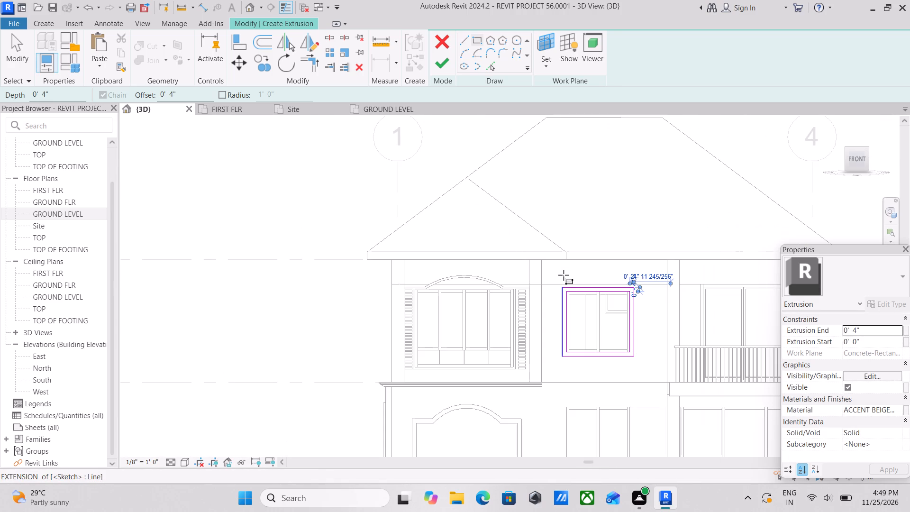
{"action": "left_click", "coordinate": [439, 72]}
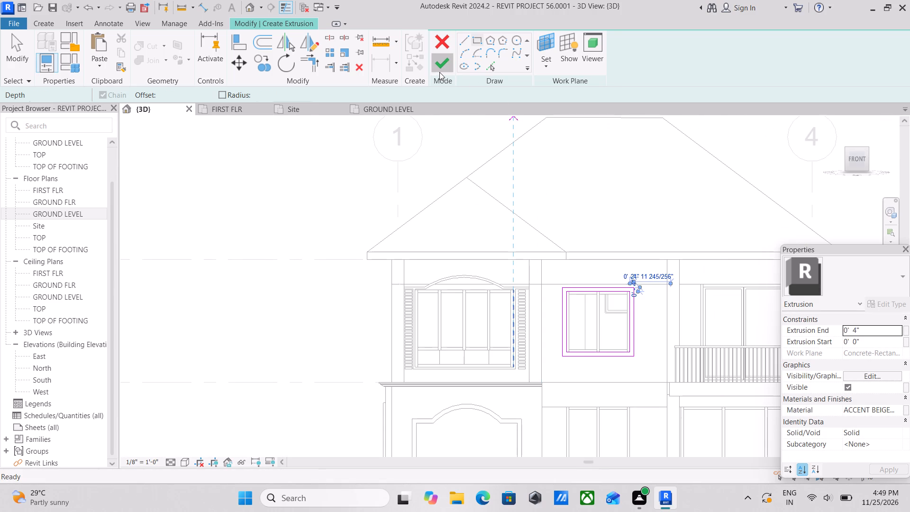
{"action": "scroll", "coordinate": [573, 360], "scroll_direction": "up", "scroll_amount": 2}
{"action": "middle_click_drag", "start_coordinate": [563, 351], "coordinate": [453, 284]}
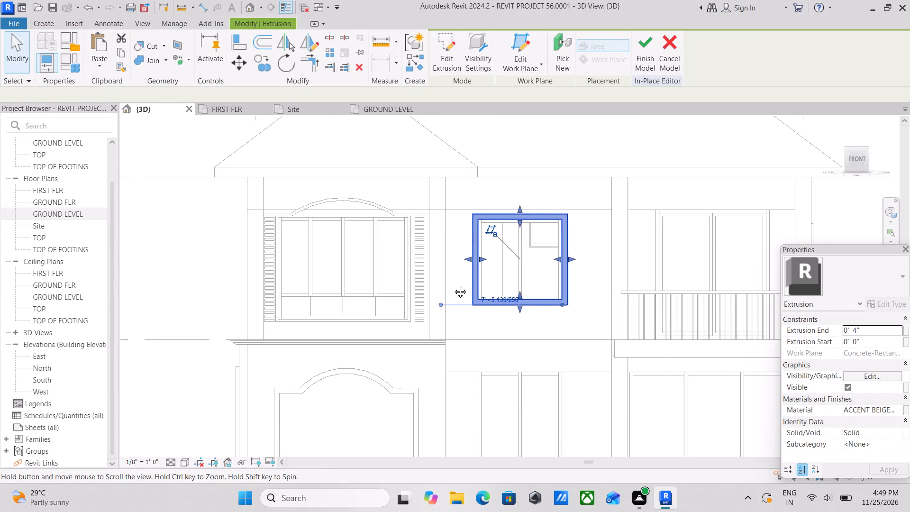
{"action": "middle_click_drag", "start_coordinate": [453, 284], "coordinate": [449, 281]}
{"action": "scroll", "coordinate": [478, 291], "scroll_direction": "up", "scroll_amount": 3}
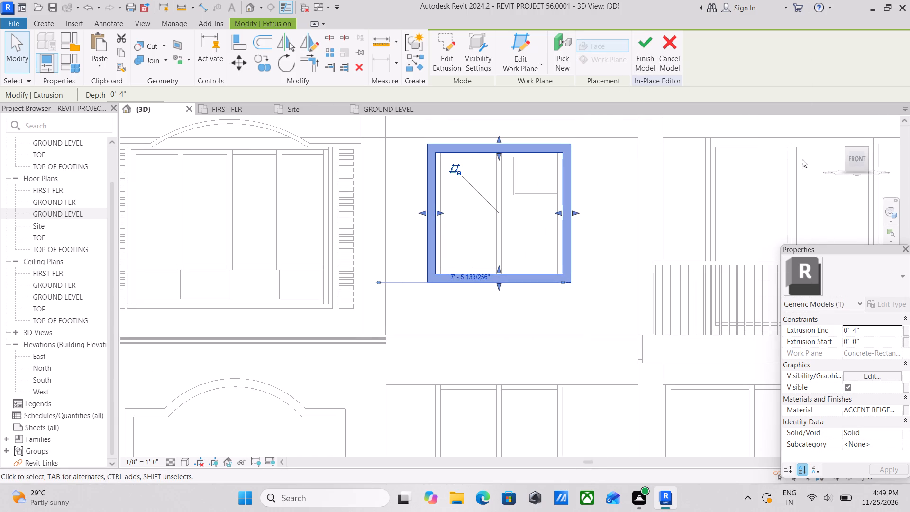
{"action": "left_click", "coordinate": [641, 44]}
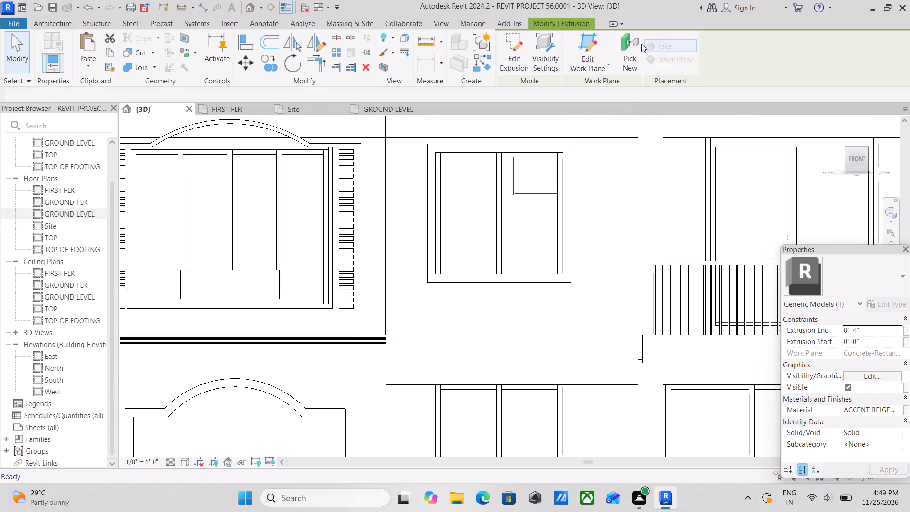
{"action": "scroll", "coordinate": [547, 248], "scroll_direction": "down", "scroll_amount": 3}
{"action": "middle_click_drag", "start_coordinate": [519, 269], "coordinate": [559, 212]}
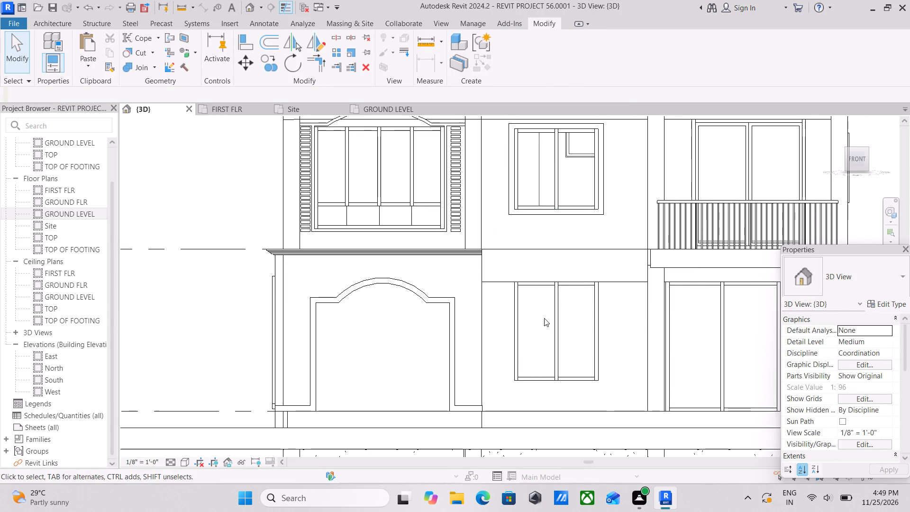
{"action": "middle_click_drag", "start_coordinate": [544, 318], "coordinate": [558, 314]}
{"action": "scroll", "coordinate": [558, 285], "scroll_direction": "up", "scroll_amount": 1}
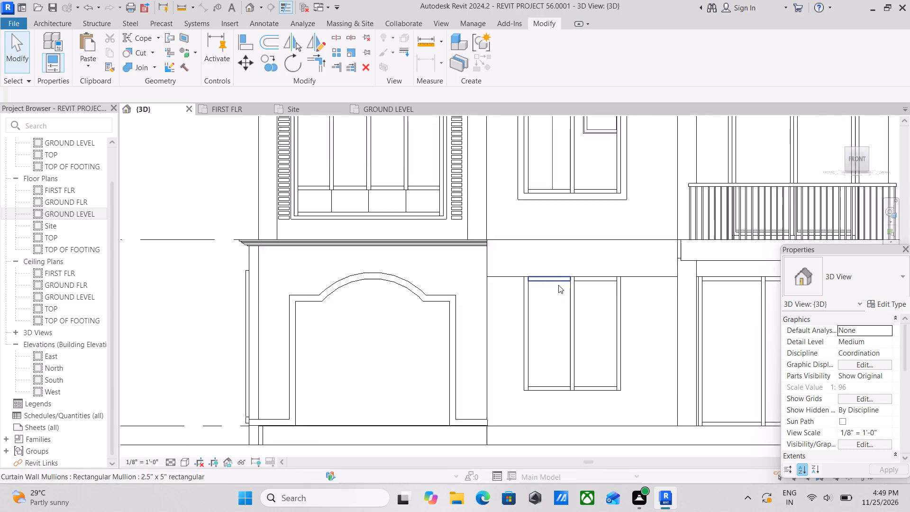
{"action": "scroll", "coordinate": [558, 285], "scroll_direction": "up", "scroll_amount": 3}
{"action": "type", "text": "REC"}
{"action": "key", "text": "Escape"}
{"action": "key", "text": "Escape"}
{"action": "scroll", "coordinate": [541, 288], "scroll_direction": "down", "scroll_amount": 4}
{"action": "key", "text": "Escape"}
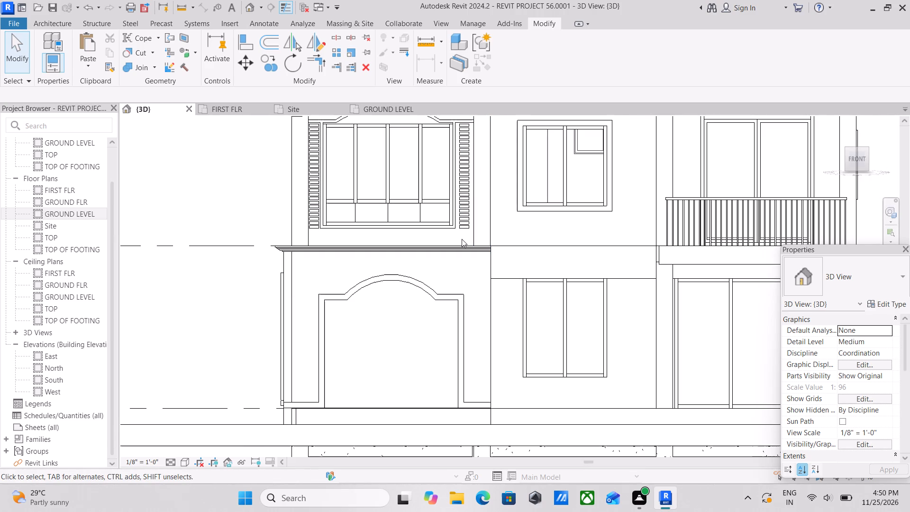
Lower the top edge of the middle ground-floor storefront window below the beam, to a top offset of about -2' 6 3/4".
{"action": "scroll", "coordinate": [514, 275], "scroll_direction": "down", "scroll_amount": 1}
{"action": "middle_click_drag", "start_coordinate": [514, 275], "coordinate": [527, 299]}
{"action": "scroll", "coordinate": [575, 338], "scroll_direction": "up", "scroll_amount": 3}
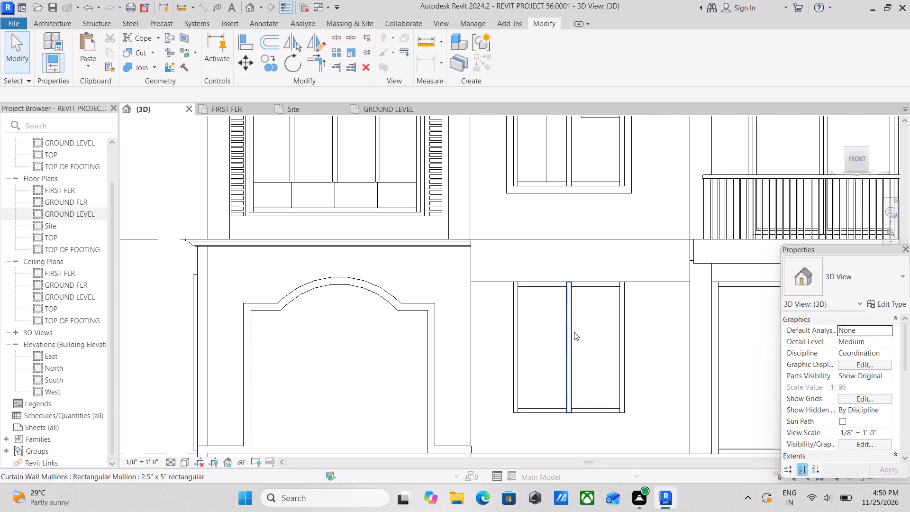
{"action": "left_click", "coordinate": [628, 340]}
{"action": "scroll", "coordinate": [548, 252], "scroll_direction": "up", "scroll_amount": 5}
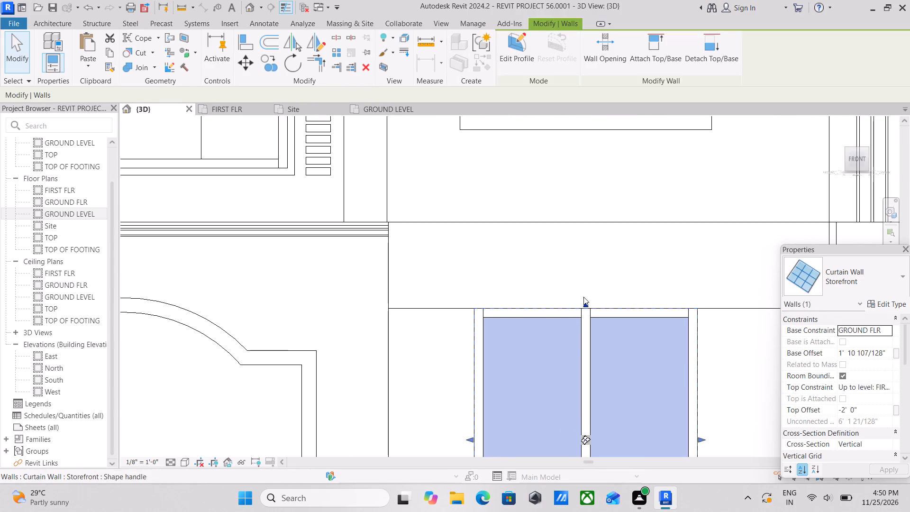
{"action": "scroll", "coordinate": [583, 297], "scroll_direction": "down", "scroll_amount": 2}
{"action": "middle_click_drag", "start_coordinate": [583, 297], "coordinate": [610, 241]}
{"action": "left_click_drag", "start_coordinate": [611, 245], "coordinate": [611, 253]}
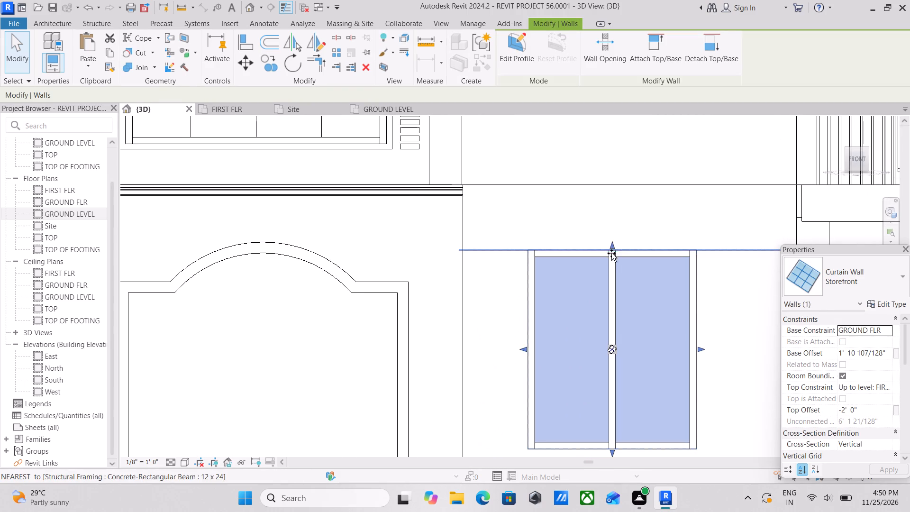
{"action": "left_click_drag", "start_coordinate": [611, 253], "coordinate": [612, 265]}
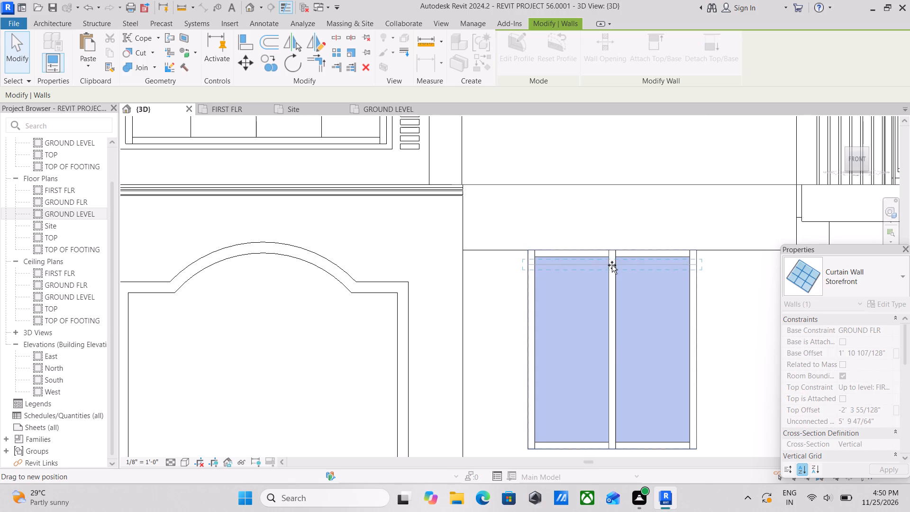
{"action": "left_click_drag", "start_coordinate": [612, 265], "coordinate": [612, 268]}
Raise the bottom edge of the middle ground-floor storefront window to a base offset of about 2' 1 1/4".
{"action": "middle_click_drag", "start_coordinate": [628, 319], "coordinate": [646, 261]}
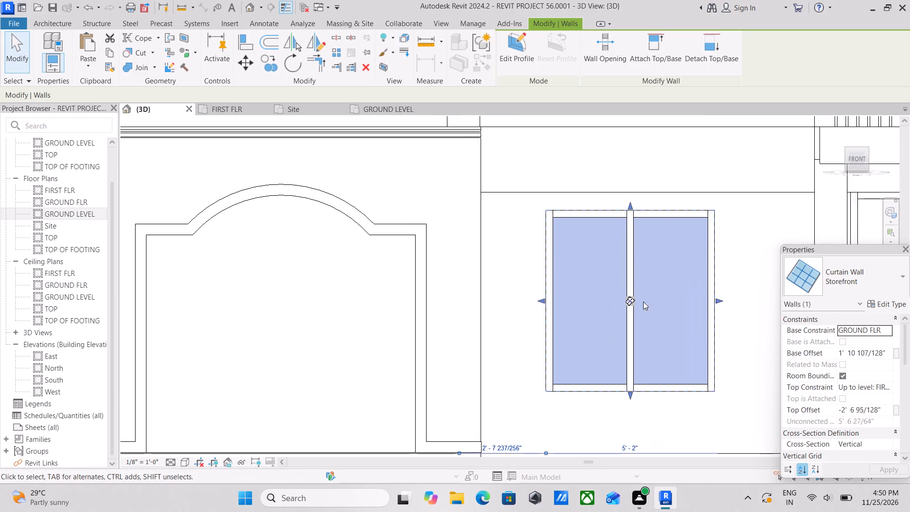
{"action": "left_click_drag", "start_coordinate": [629, 392], "coordinate": [629, 384]}
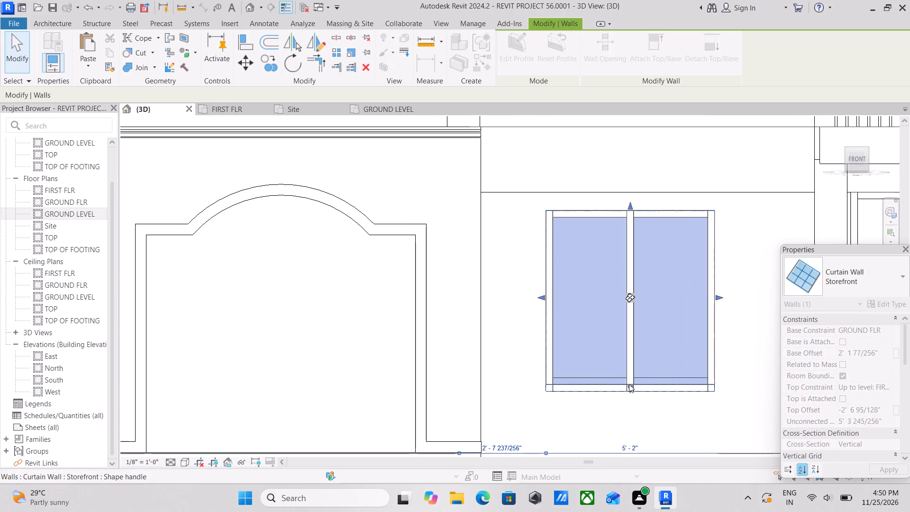
{"action": "scroll", "coordinate": [629, 384], "scroll_direction": "down", "scroll_amount": 6}
{"action": "scroll", "coordinate": [670, 353], "scroll_direction": "down", "scroll_amount": 2}
{"action": "middle_click_drag", "start_coordinate": [670, 353], "coordinate": [569, 311]}
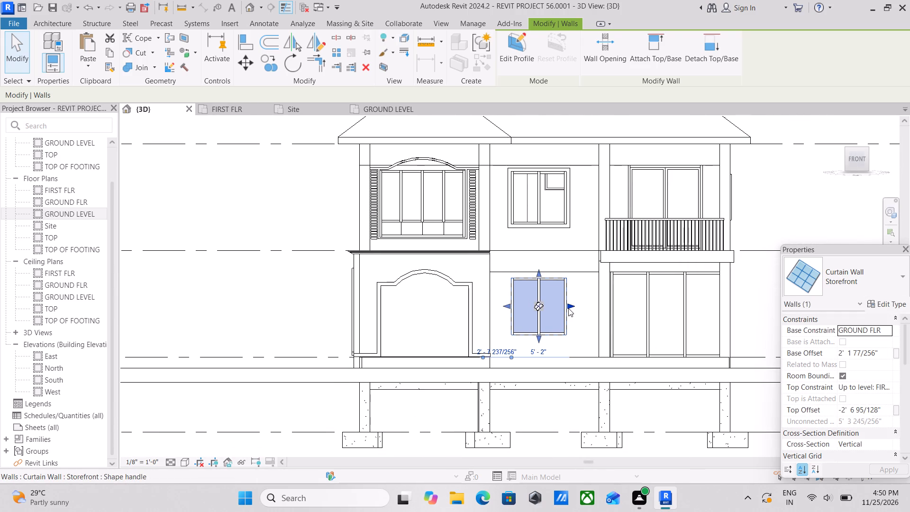
Examine the resized middle ground-floor window against the rest of the front facade, from a distance and up close.
{"action": "key", "text": "Escape"}
{"action": "scroll", "coordinate": [583, 340], "scroll_direction": "down", "scroll_amount": 2}
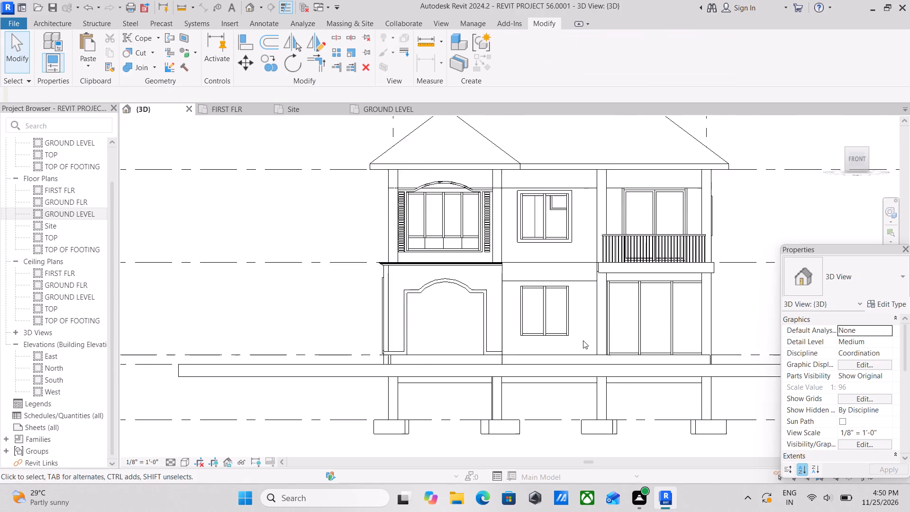
{"action": "scroll", "coordinate": [583, 340], "scroll_direction": "down", "scroll_amount": 4}
{"action": "middle_click_drag", "start_coordinate": [551, 336], "coordinate": [563, 355]}
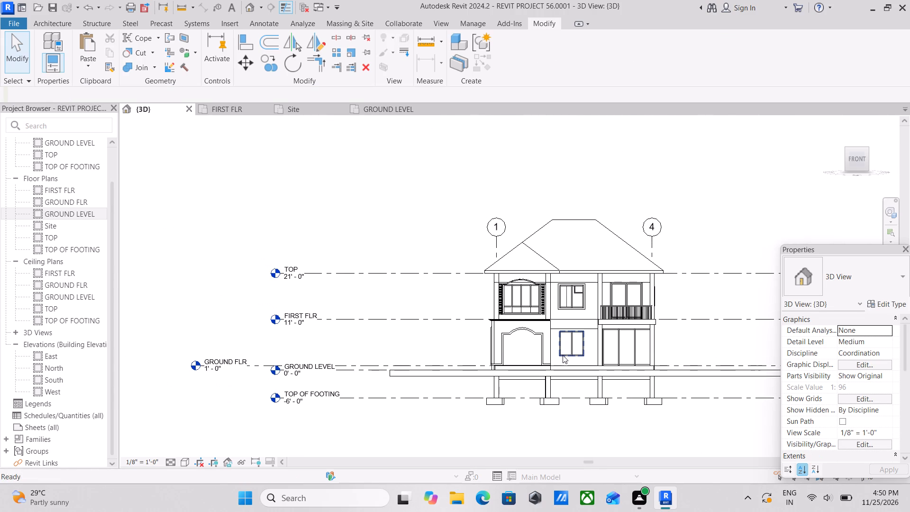
{"action": "scroll", "coordinate": [563, 355], "scroll_direction": "up", "scroll_amount": 6}
{"action": "middle_click_drag", "start_coordinate": [546, 335], "coordinate": [566, 382], "text": "shift"}
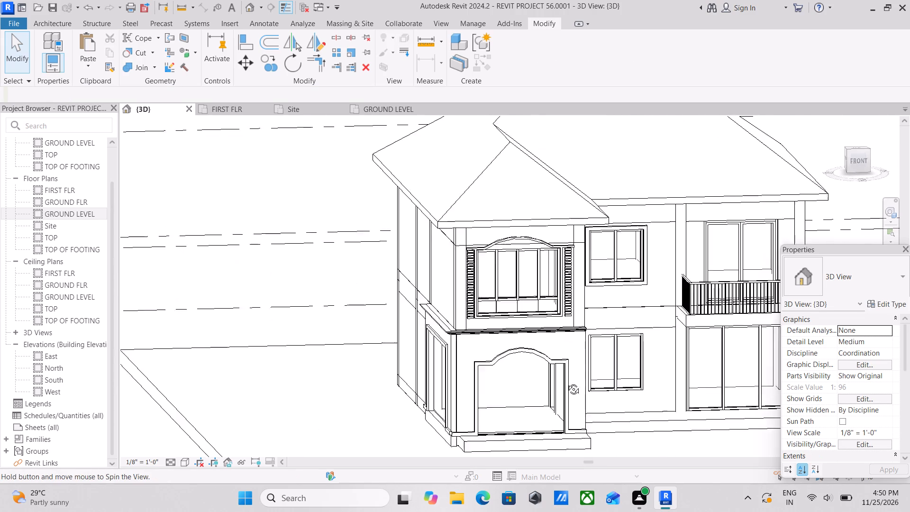
{"action": "middle_click_drag", "start_coordinate": [566, 382], "coordinate": [570, 390], "text": "shift"}
{"action": "middle_click_drag", "start_coordinate": [584, 386], "coordinate": [526, 380], "text": "shift"}
{"action": "scroll", "coordinate": [526, 380], "scroll_direction": "up", "scroll_amount": 1}
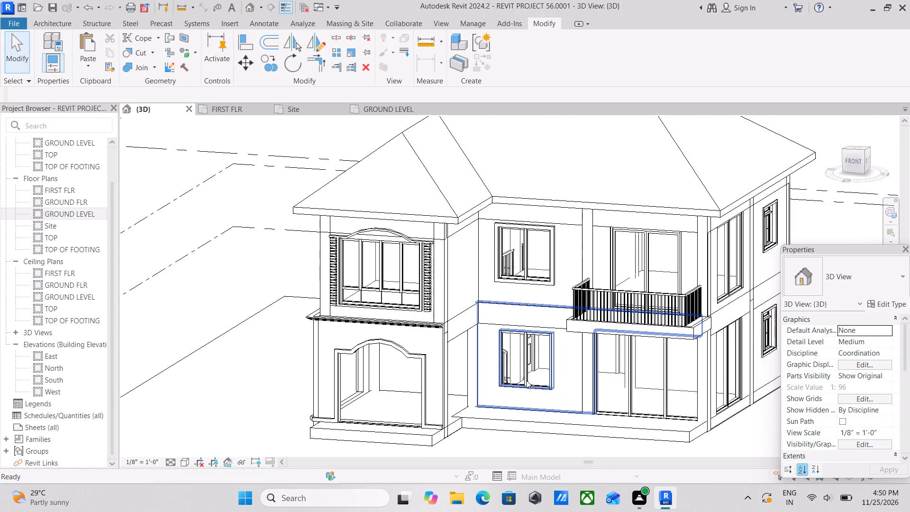
{"action": "scroll", "coordinate": [526, 380], "scroll_direction": "up", "scroll_amount": 1}
{"action": "scroll", "coordinate": [555, 352], "scroll_direction": "up", "scroll_amount": 4}
{"action": "middle_click_drag", "start_coordinate": [522, 342], "coordinate": [550, 308]}
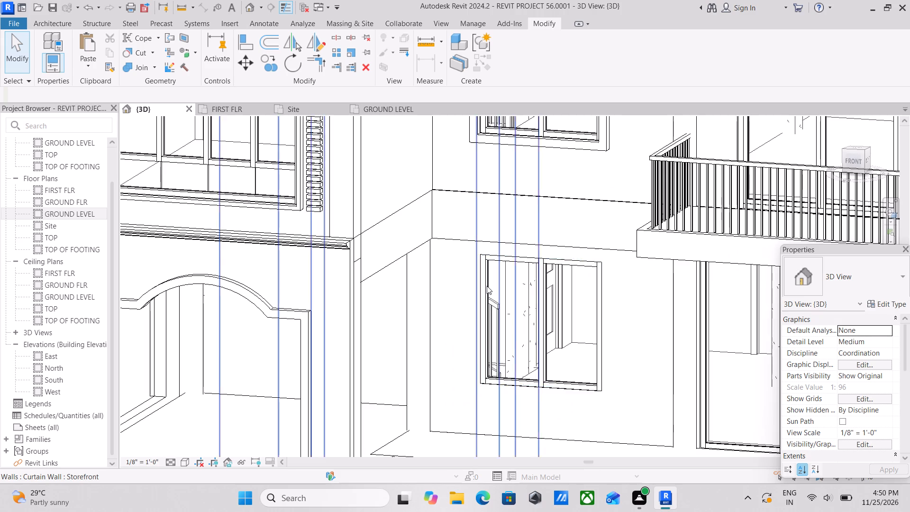
{"action": "scroll", "coordinate": [486, 285], "scroll_direction": "up", "scroll_amount": 4}
{"action": "scroll", "coordinate": [486, 284], "scroll_direction": "down", "scroll_amount": 7}
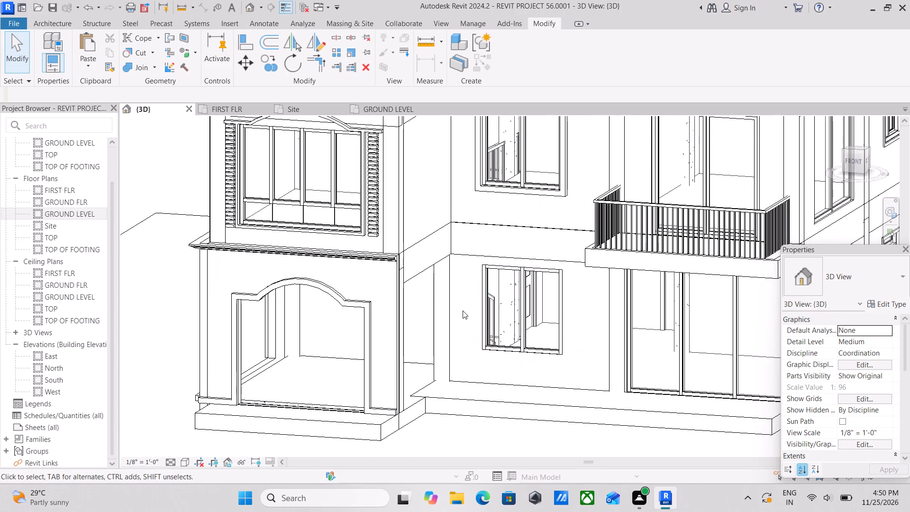
{"action": "scroll", "coordinate": [463, 311], "scroll_direction": "up", "scroll_amount": 4}
{"action": "scroll", "coordinate": [549, 290], "scroll_direction": "up", "scroll_amount": 3}
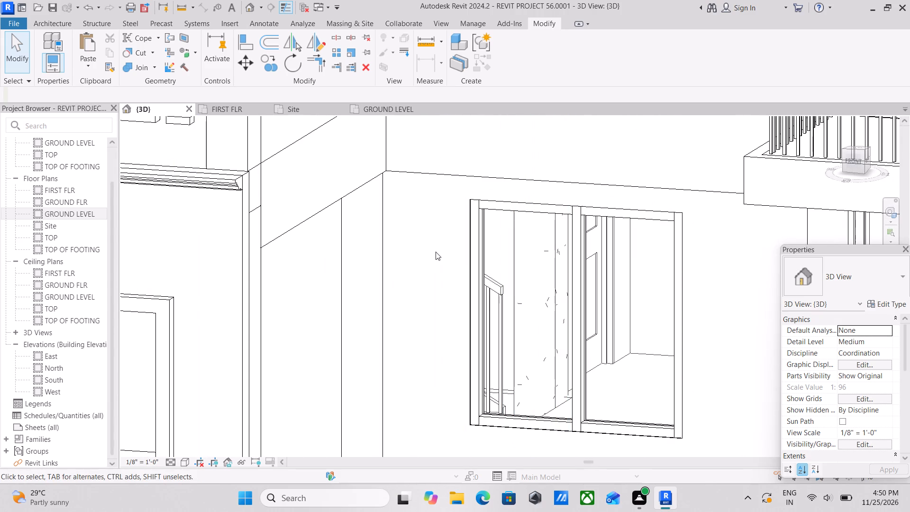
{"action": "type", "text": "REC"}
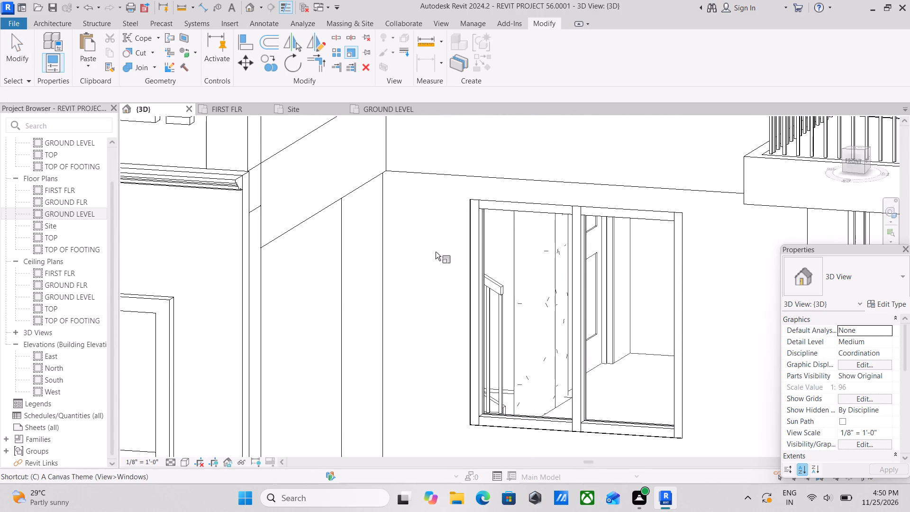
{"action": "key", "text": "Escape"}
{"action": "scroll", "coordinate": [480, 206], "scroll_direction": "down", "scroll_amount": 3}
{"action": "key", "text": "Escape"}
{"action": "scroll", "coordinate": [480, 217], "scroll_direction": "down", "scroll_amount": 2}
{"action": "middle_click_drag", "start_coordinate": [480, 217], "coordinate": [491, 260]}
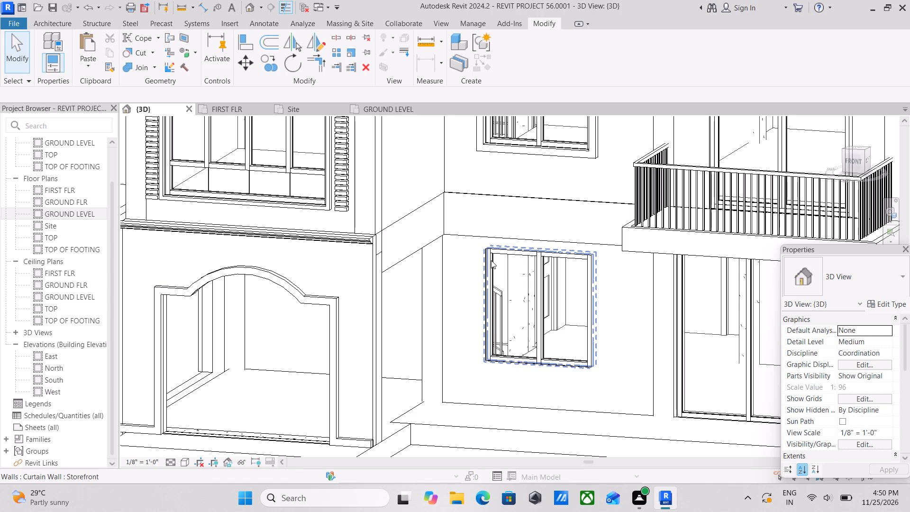
Inspect the frame edges and corners of the middle ground-floor window and the wall around it from both sides.
{"action": "scroll", "coordinate": [483, 292], "scroll_direction": "up", "scroll_amount": 2}
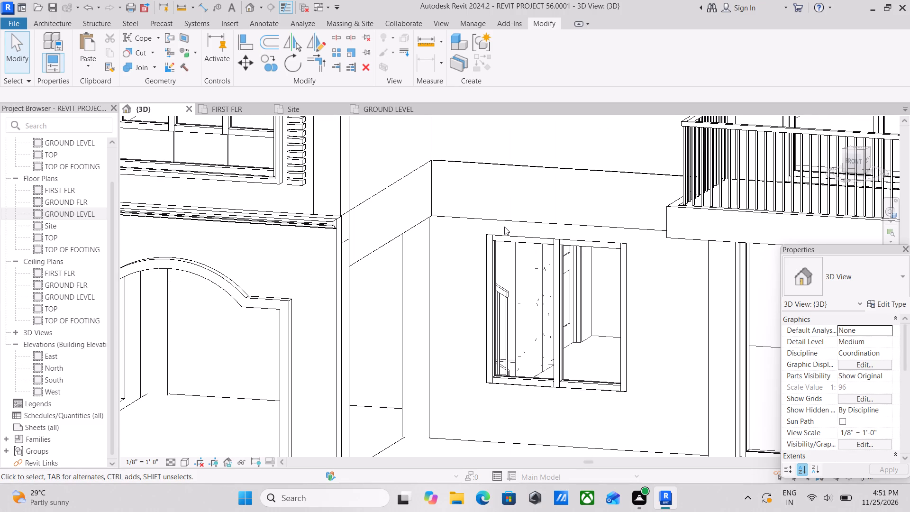
{"action": "scroll", "coordinate": [496, 252], "scroll_direction": "up", "scroll_amount": 3}
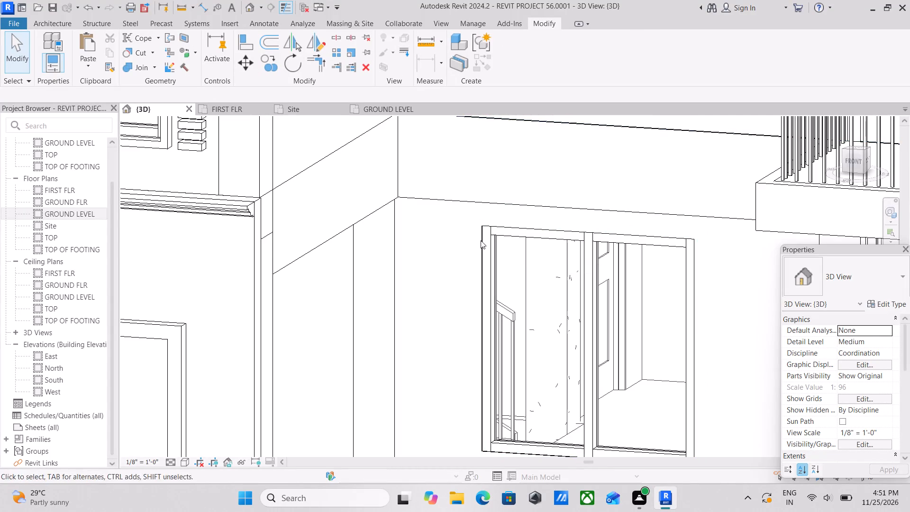
{"action": "scroll", "coordinate": [574, 280], "scroll_direction": "up", "scroll_amount": 2}
{"action": "middle_click_drag", "start_coordinate": [509, 219], "coordinate": [420, 239]}
{"action": "scroll", "coordinate": [419, 239], "scroll_direction": "up", "scroll_amount": 3}
{"action": "scroll", "coordinate": [341, 215], "scroll_direction": "up", "scroll_amount": 1}
{"action": "middle_click_drag", "start_coordinate": [352, 233], "coordinate": [358, 232]}
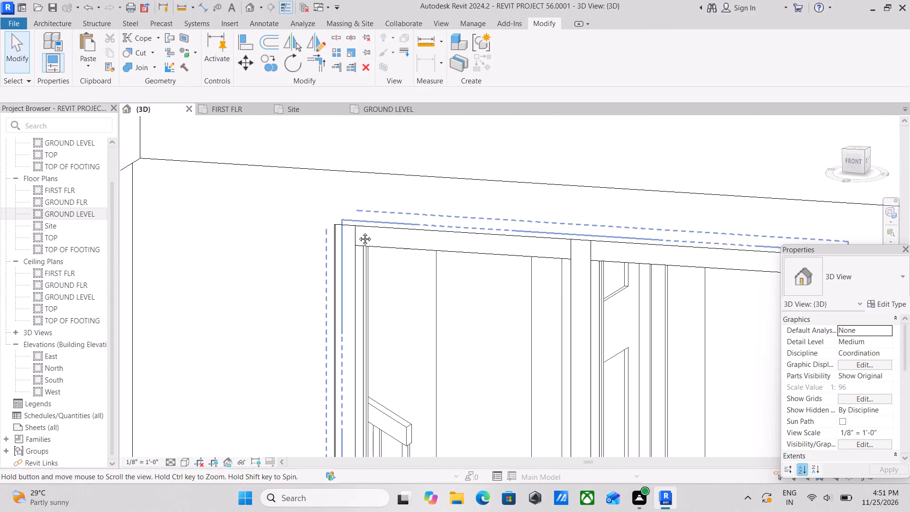
{"action": "middle_click_drag", "start_coordinate": [358, 232], "coordinate": [437, 288]}
{"action": "scroll", "coordinate": [432, 281], "scroll_direction": "down", "scroll_amount": 6}
{"action": "middle_click_drag", "start_coordinate": [448, 284], "coordinate": [401, 137]}
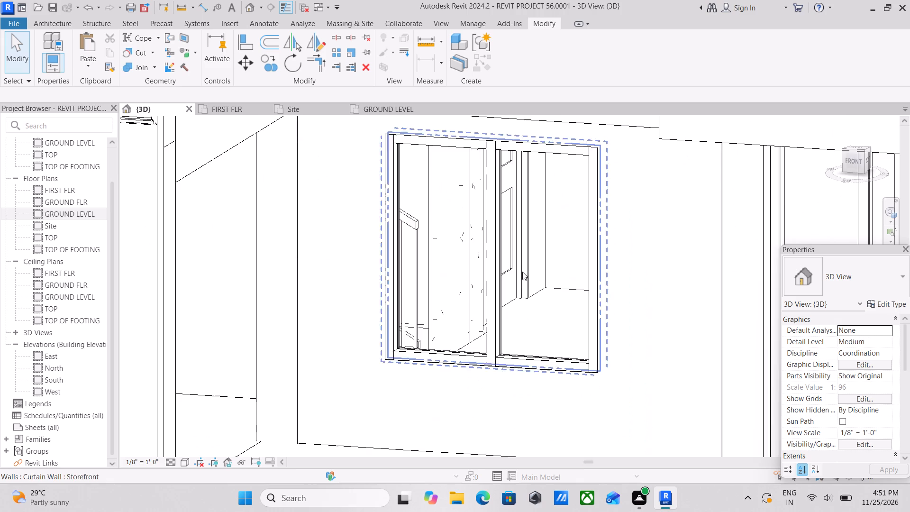
{"action": "scroll", "coordinate": [533, 292], "scroll_direction": "down", "scroll_amount": 3}
{"action": "scroll", "coordinate": [485, 306], "scroll_direction": "down", "scroll_amount": 1}
{"action": "middle_click_drag", "start_coordinate": [484, 304], "coordinate": [550, 343]}
{"action": "middle_click_drag", "start_coordinate": [607, 321], "coordinate": [223, 241]}
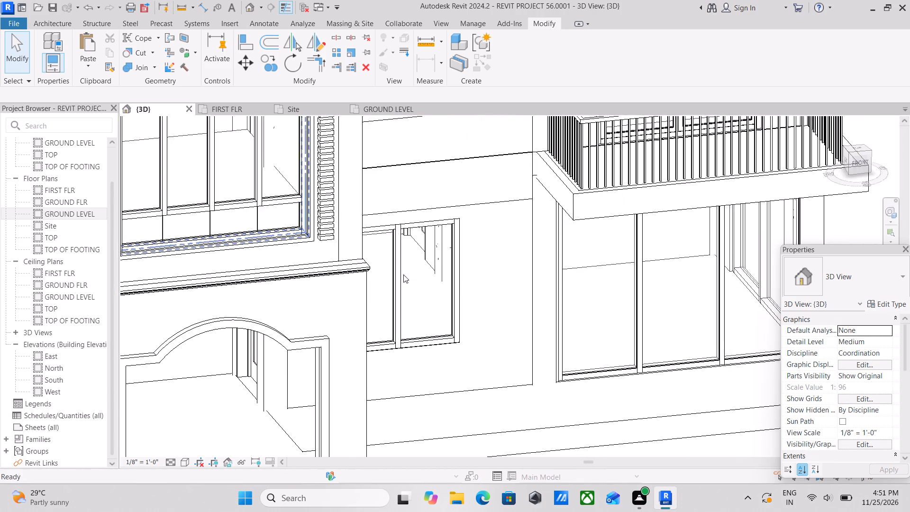
{"action": "middle_click_drag", "start_coordinate": [468, 281], "coordinate": [473, 295], "text": "shift"}
{"action": "scroll", "coordinate": [478, 258], "scroll_direction": "up", "scroll_amount": 9}
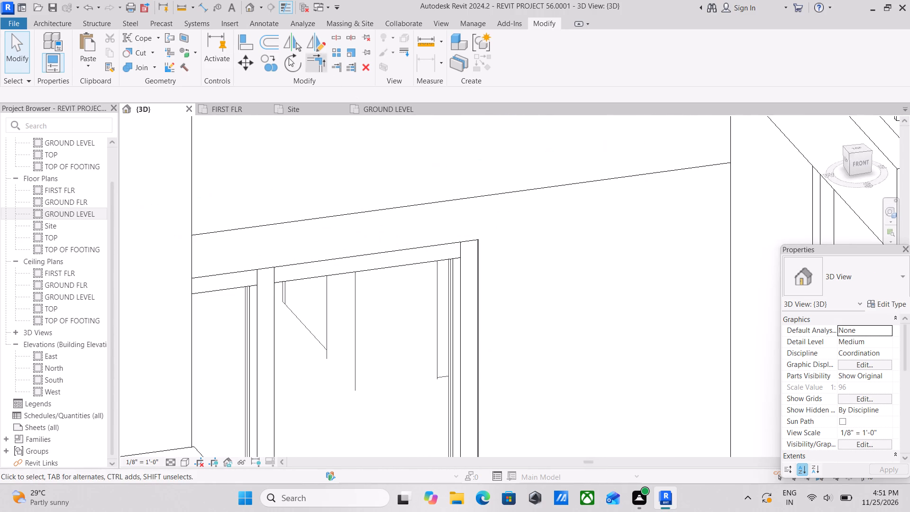
Start a new in-place component in the Generic Models category, keeping the default name.
{"action": "left_click", "coordinate": [45, 18]}
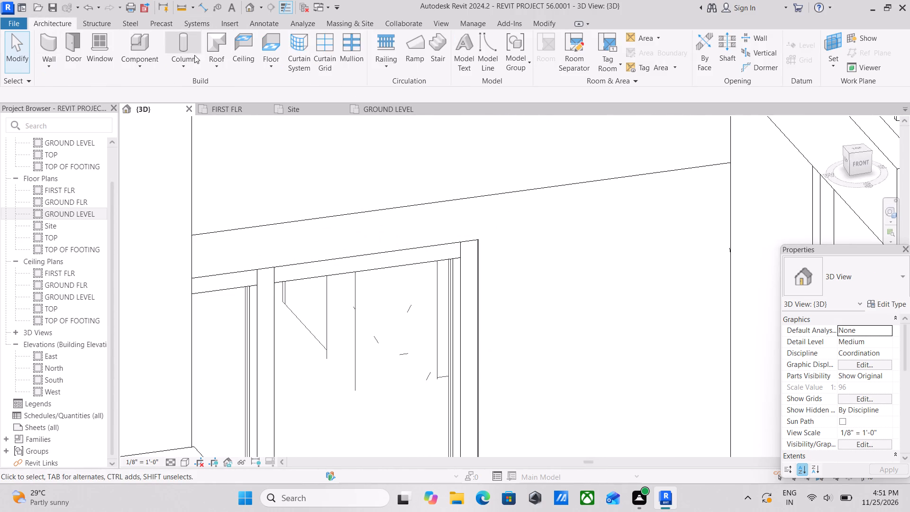
{"action": "left_click", "coordinate": [141, 64]}
{"action": "left_click", "coordinate": [129, 108]}
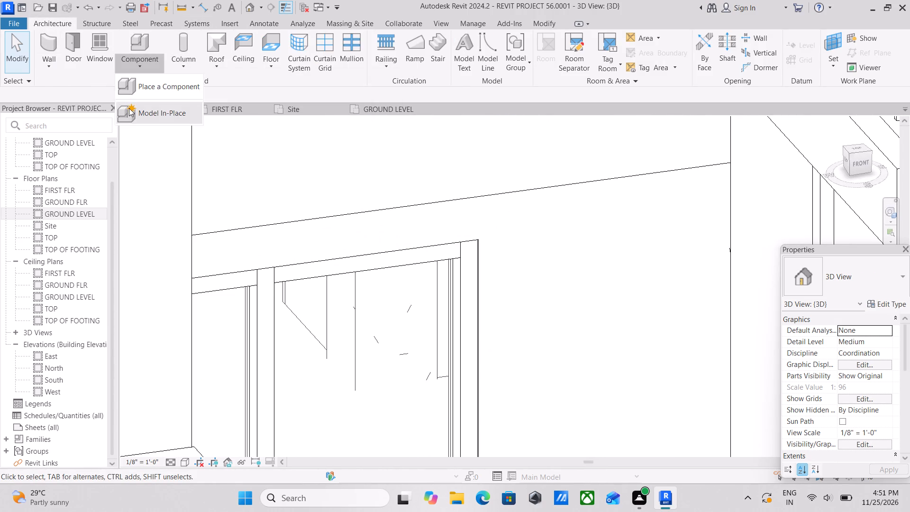
{"action": "scroll", "coordinate": [402, 218], "scroll_direction": "down", "scroll_amount": 4}
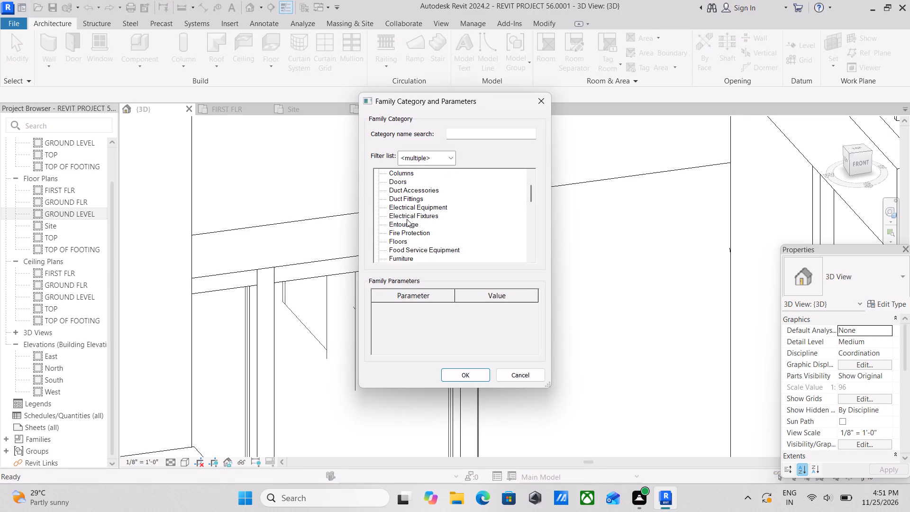
{"action": "scroll", "coordinate": [413, 213], "scroll_direction": "down", "scroll_amount": 10}
{"action": "scroll", "coordinate": [415, 218], "scroll_direction": "up", "scroll_amount": 2}
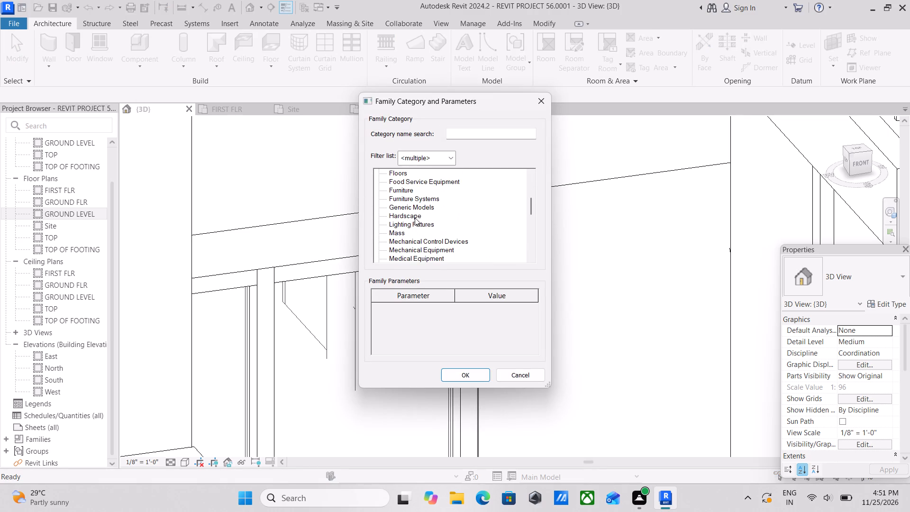
{"action": "scroll", "coordinate": [414, 218], "scroll_direction": "up", "scroll_amount": 3}
{"action": "scroll", "coordinate": [413, 218], "scroll_direction": "down", "scroll_amount": 4}
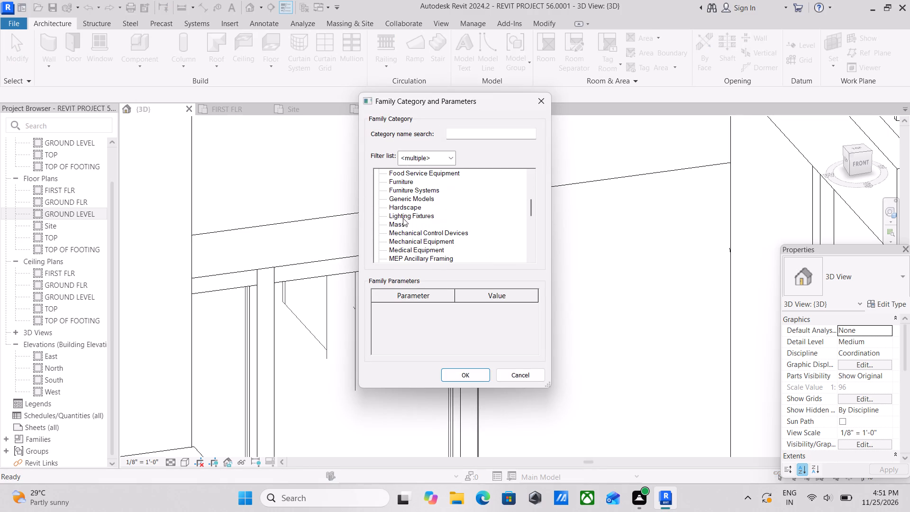
{"action": "scroll", "coordinate": [409, 214], "scroll_direction": "up", "scroll_amount": 1}
{"action": "scroll", "coordinate": [416, 214], "scroll_direction": "down", "scroll_amount": 3}
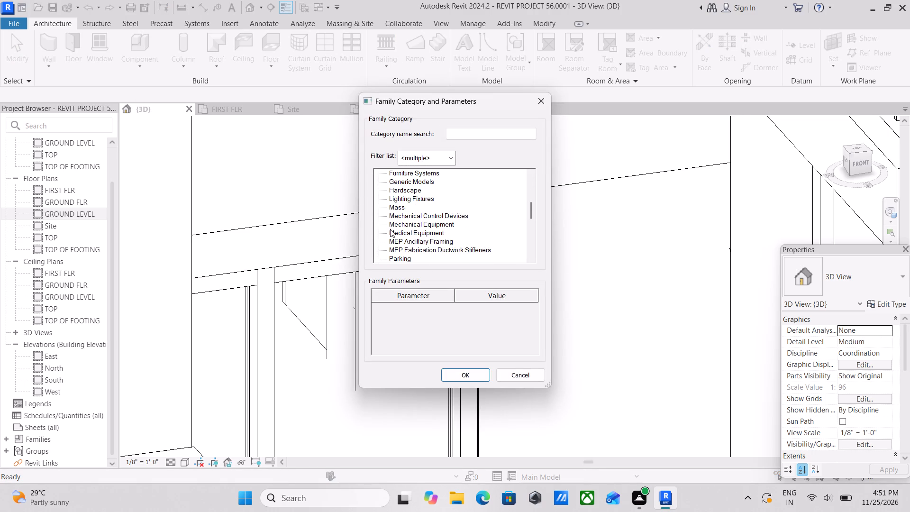
{"action": "scroll", "coordinate": [411, 198], "scroll_direction": "up", "scroll_amount": 2}
{"action": "left_click", "coordinate": [405, 198]}
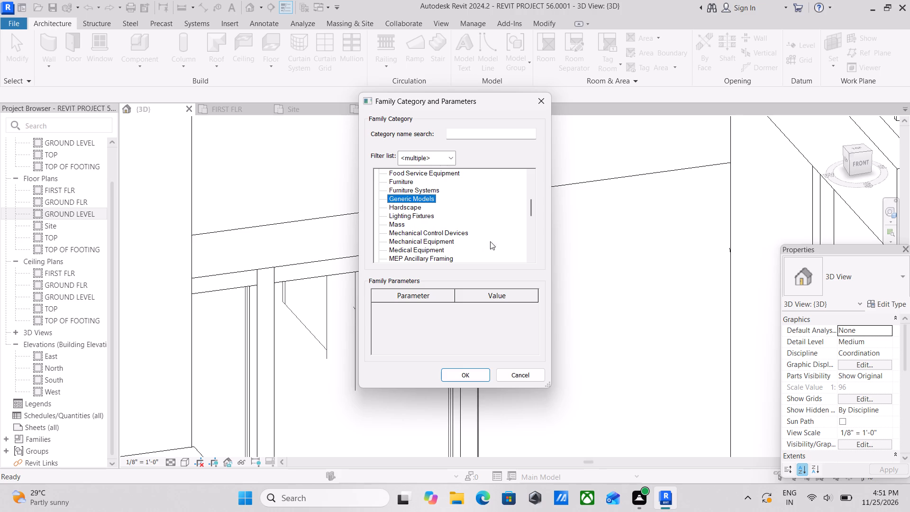
{"action": "left_click", "coordinate": [453, 373]}
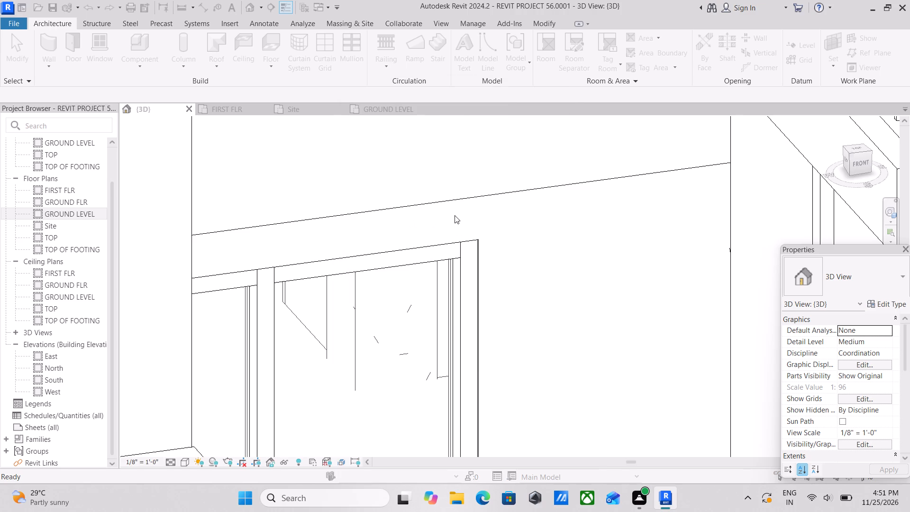
{"action": "left_click", "coordinate": [454, 271]}
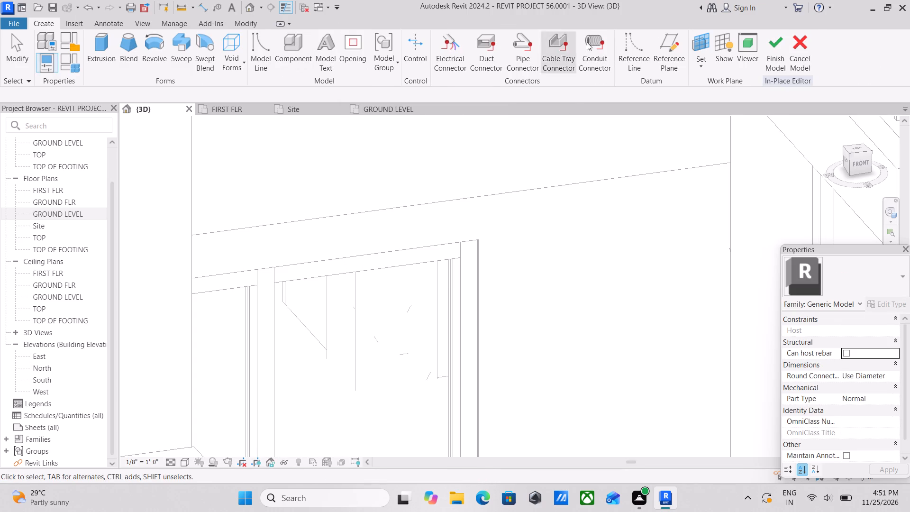
Set the work plane by picking the exterior wall face at the upper corner of the middle ground-floor window.
{"action": "left_click", "coordinate": [698, 66]}
{"action": "left_click", "coordinate": [716, 116]}
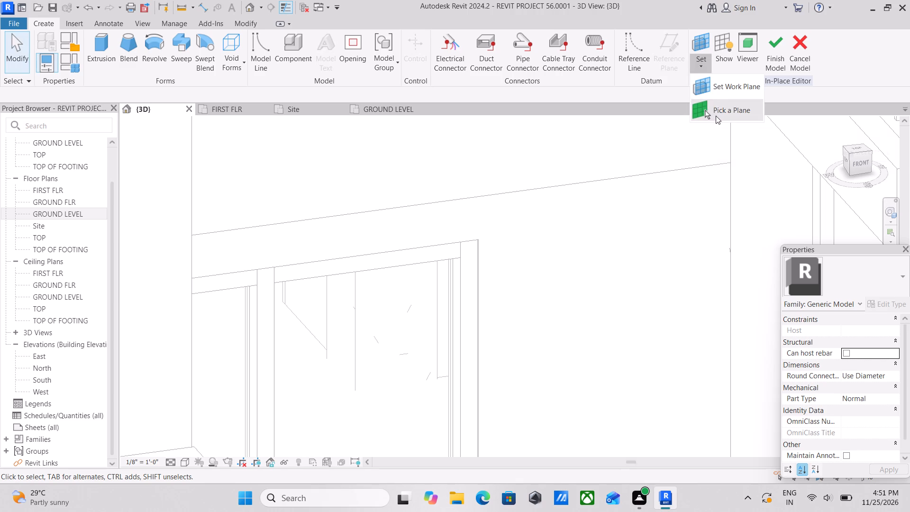
{"action": "left_click", "coordinate": [475, 238]}
Start an Extrusion and sketch a rectangle, about 5' 4" tall, corner to corner around the outline of the middle ground-floor window.
{"action": "scroll", "coordinate": [499, 264], "scroll_direction": "down", "scroll_amount": 4}
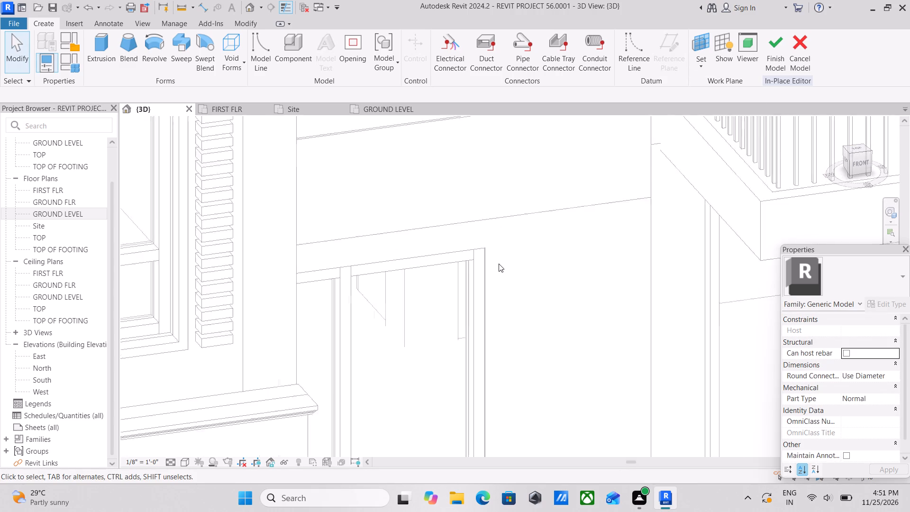
{"action": "scroll", "coordinate": [494, 266], "scroll_direction": "down", "scroll_amount": 1}
{"action": "middle_click_drag", "start_coordinate": [494, 266], "coordinate": [525, 255]}
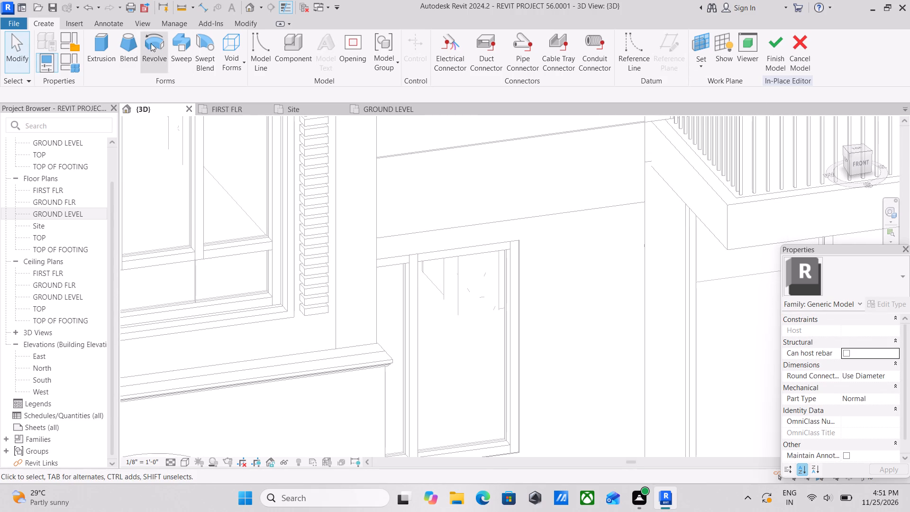
{"action": "left_click", "coordinate": [100, 45]}
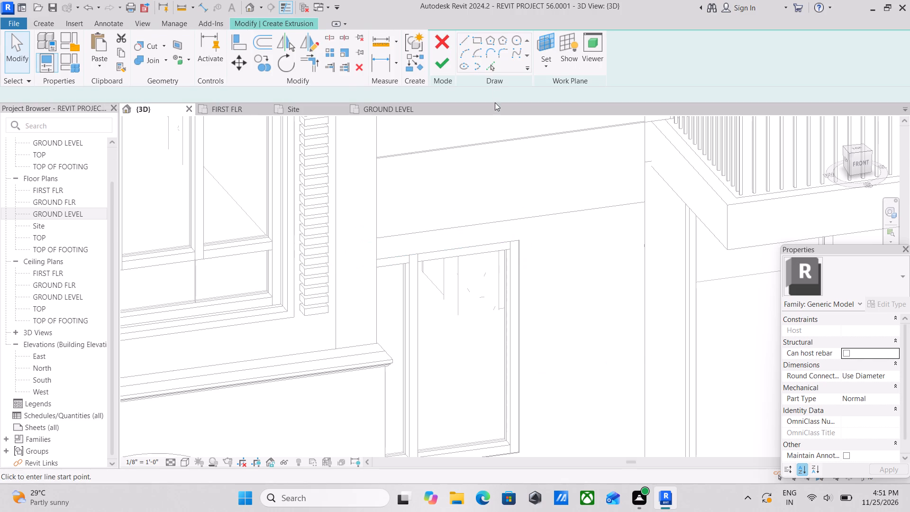
{"action": "left_click", "coordinate": [519, 243]}
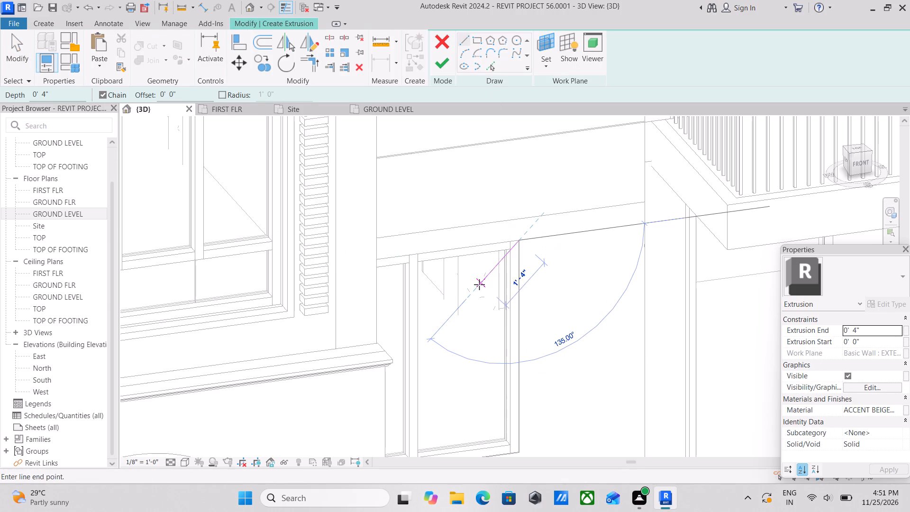
{"action": "key", "text": "Escape"}
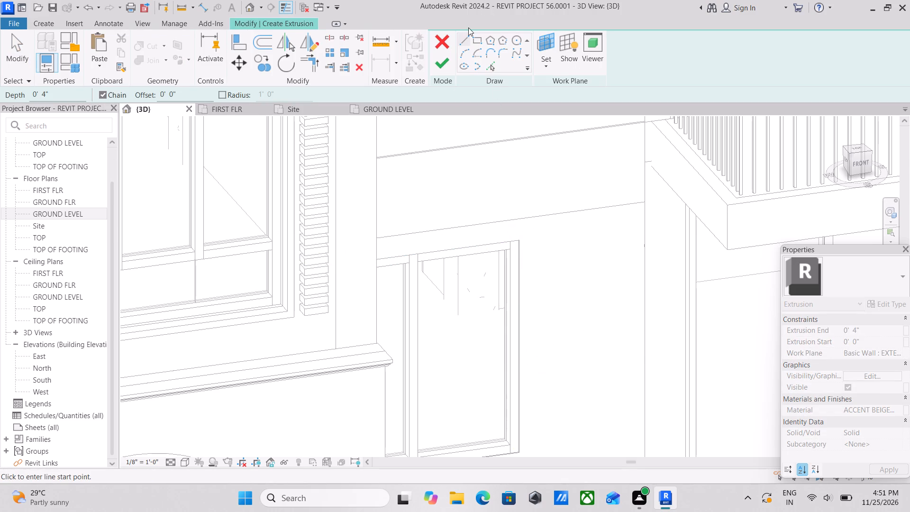
{"action": "left_click", "coordinate": [472, 38]}
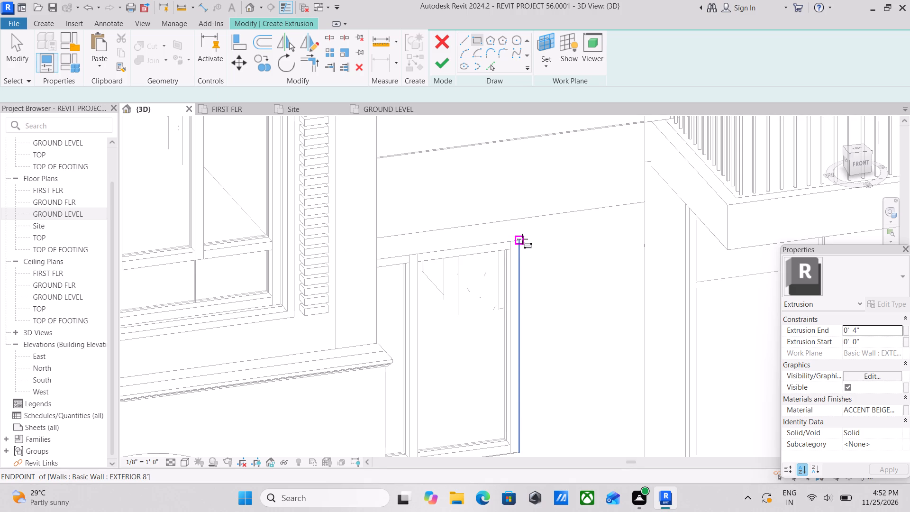
{"action": "left_click", "coordinate": [522, 239]}
{"action": "middle_click_drag", "start_coordinate": [490, 280], "coordinate": [494, 141]}
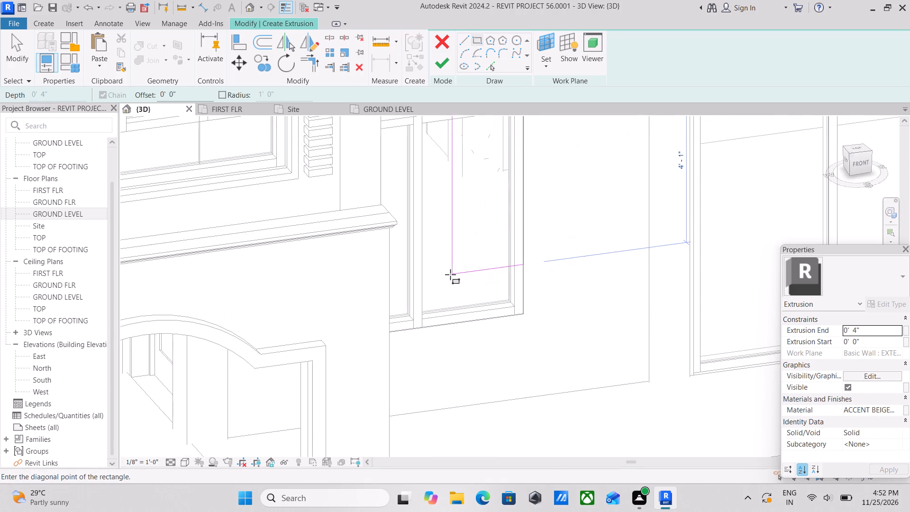
{"action": "scroll", "coordinate": [450, 274], "scroll_direction": "down", "scroll_amount": 2}
{"action": "middle_click_drag", "start_coordinate": [450, 274], "coordinate": [384, 280], "text": "shift"}
{"action": "scroll", "coordinate": [372, 268], "scroll_direction": "down", "scroll_amount": 2}
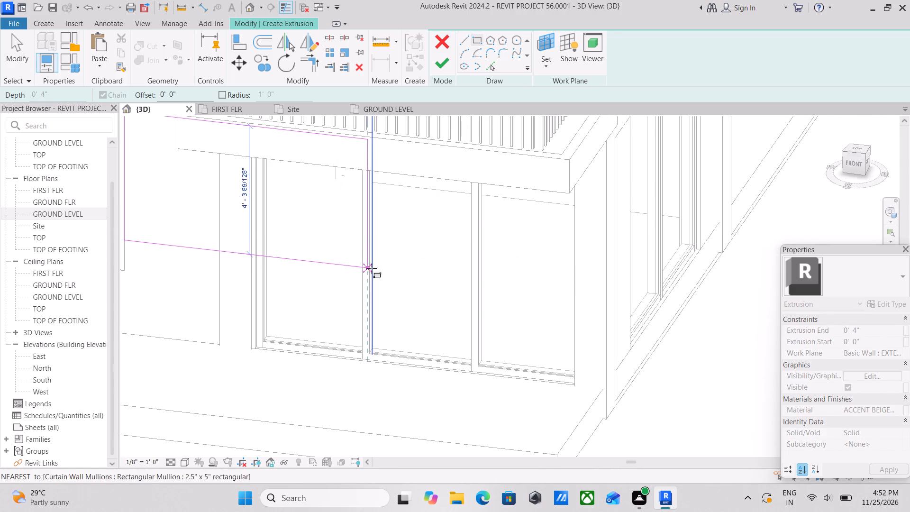
{"action": "middle_click_drag", "start_coordinate": [372, 268], "coordinate": [588, 261]}
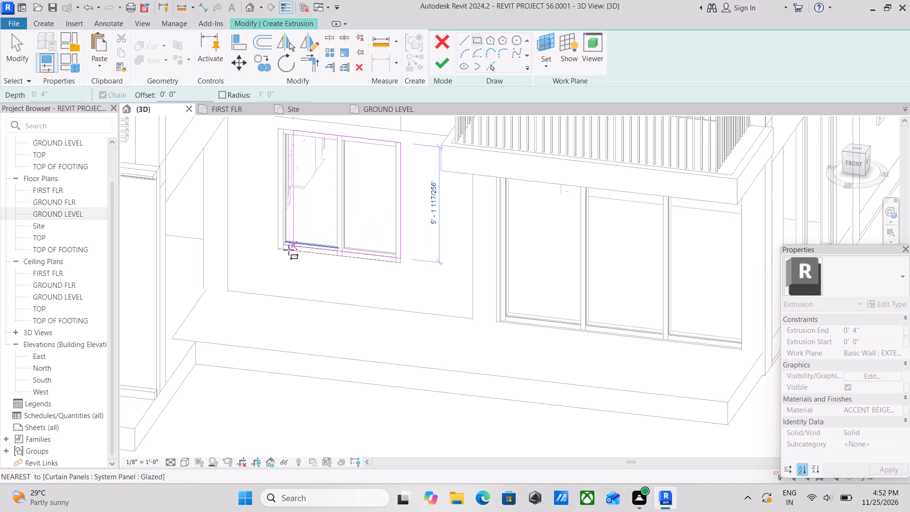
{"action": "scroll", "coordinate": [289, 250], "scroll_direction": "up", "scroll_amount": 6}
{"action": "left_click", "coordinate": [277, 246]}
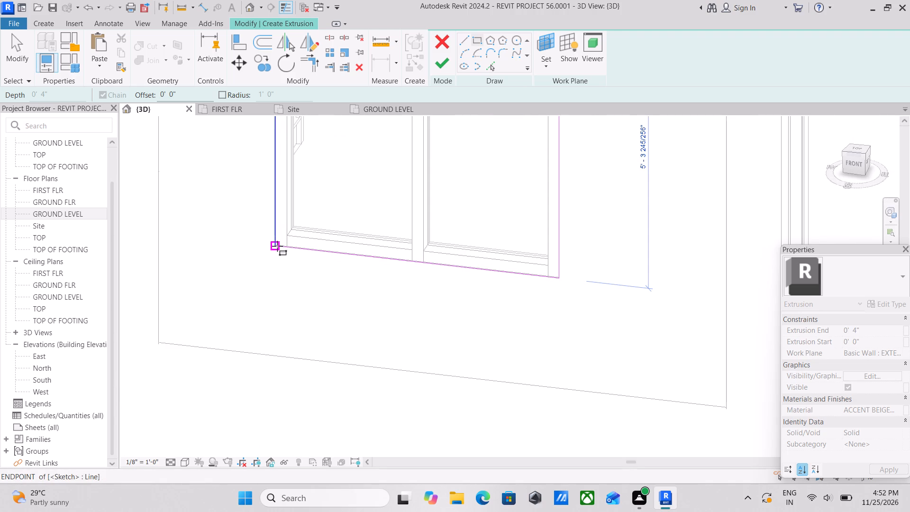
Sketch a second rectangle offset 4" outside the first, around the outline of the middle ground-floor window.
{"action": "scroll", "coordinate": [286, 252], "scroll_direction": "down", "scroll_amount": 6}
{"action": "middle_click_drag", "start_coordinate": [320, 248], "coordinate": [413, 350]}
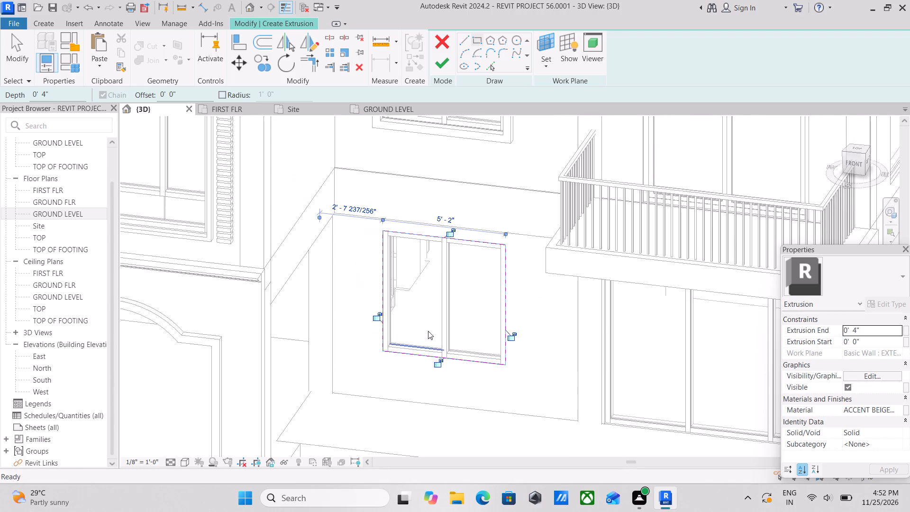
{"action": "scroll", "coordinate": [475, 145], "scroll_direction": "up", "scroll_amount": 2}
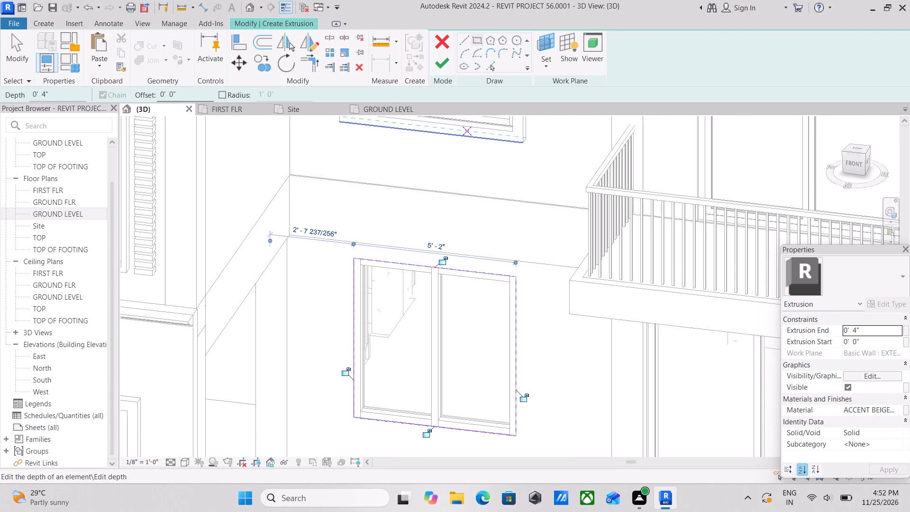
{"action": "left_click_drag", "start_coordinate": [188, 92], "coordinate": [159, 92]}
{"action": "key", "text": "4"}
{"action": "key", "text": "shift+quotedbl"}
{"action": "key", "text": "Return"}
{"action": "left_click", "coordinate": [514, 275]}
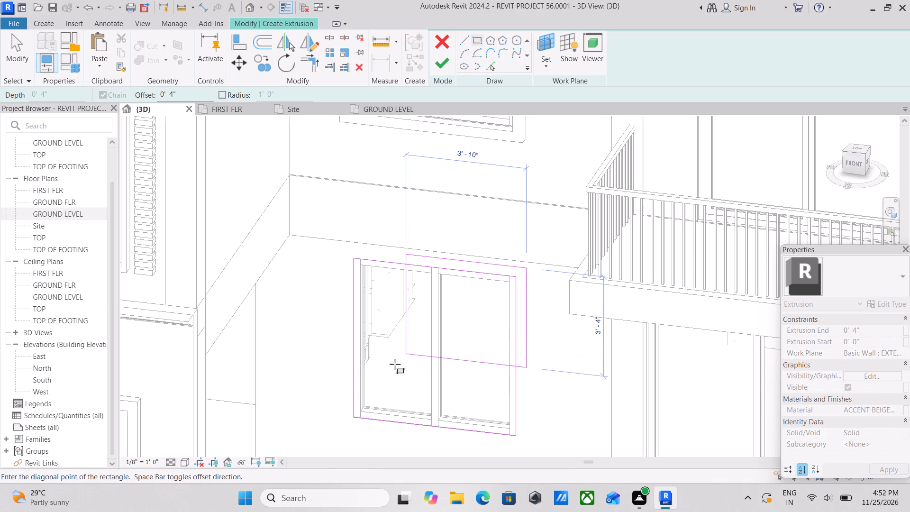
{"action": "left_click", "coordinate": [352, 421]}
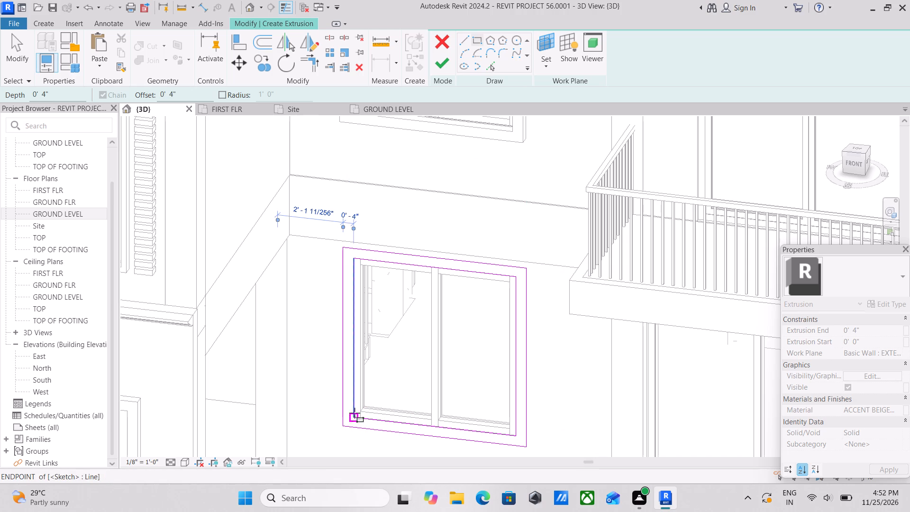
{"action": "key", "text": "Escape"}
{"action": "key", "text": "Escape"}
{"action": "key", "text": "Escape"}
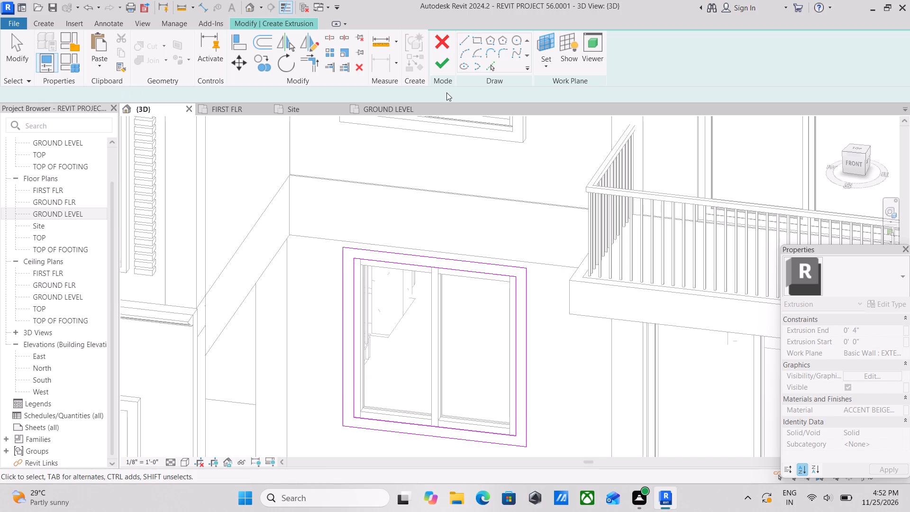
Finish the window surround as a 4" deep extrusion and complete the in-place model.
{"action": "scroll", "coordinate": [444, 63], "scroll_direction": "down", "scroll_amount": 1}
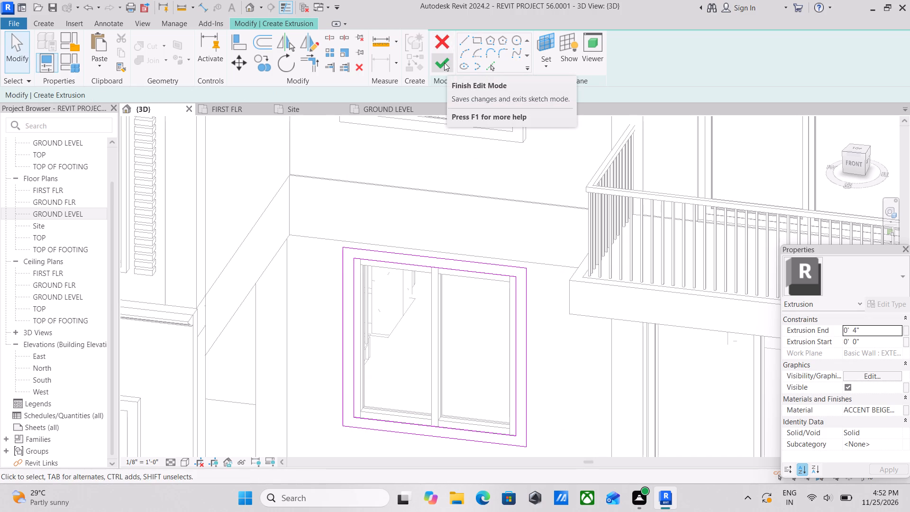
{"action": "left_click", "coordinate": [444, 63]}
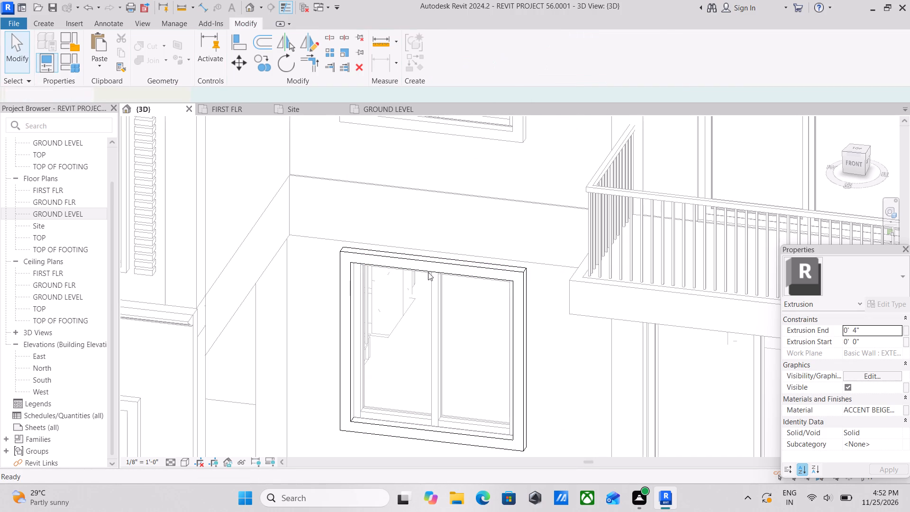
{"action": "scroll", "coordinate": [417, 296], "scroll_direction": "down", "scroll_amount": 9}
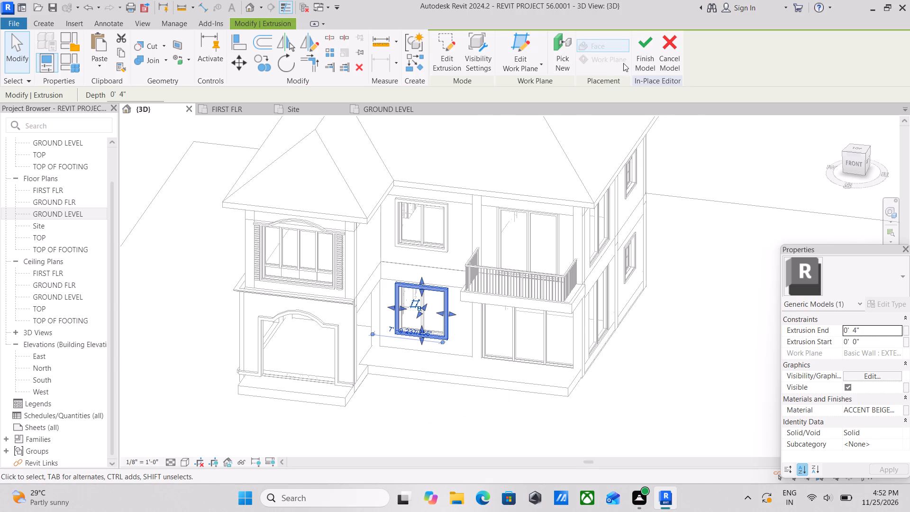
{"action": "scroll", "coordinate": [848, 360], "scroll_direction": "down", "scroll_amount": 1}
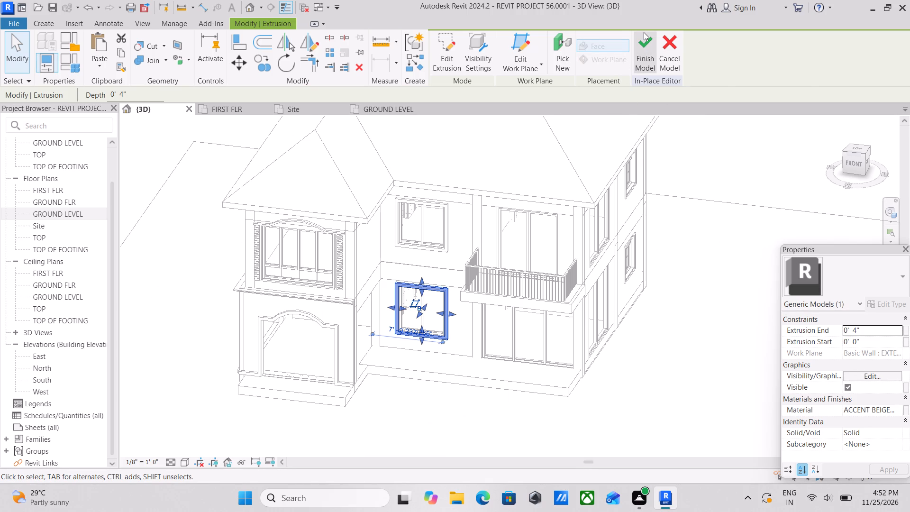
{"action": "left_click", "coordinate": [644, 32]}
{"action": "left_click", "coordinate": [644, 39]}
{"action": "key", "text": "Escape"}
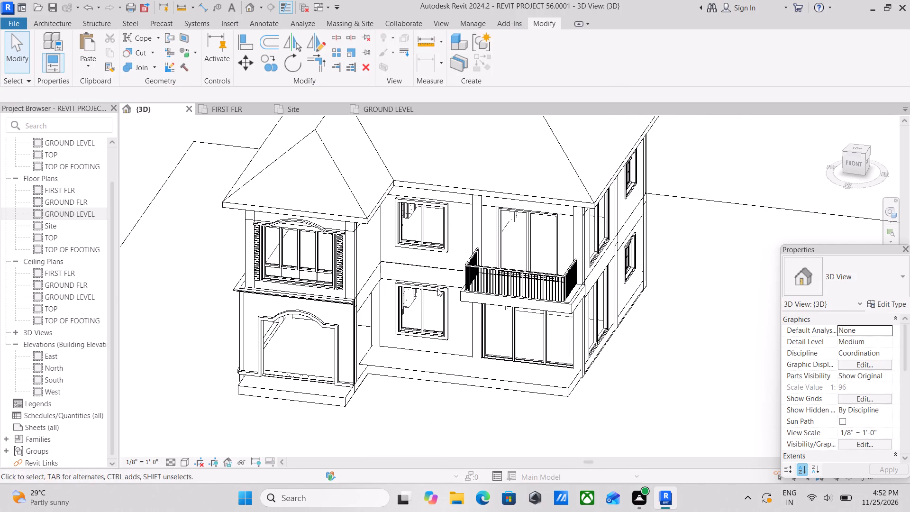
Examine the facade with the new window surround and the other sides of the house in 3D.
{"action": "scroll", "coordinate": [437, 288], "scroll_direction": "up", "scroll_amount": 8}
{"action": "scroll", "coordinate": [437, 260], "scroll_direction": "down", "scroll_amount": 8}
{"action": "middle_click_drag", "start_coordinate": [437, 261], "coordinate": [455, 277], "text": "shift"}
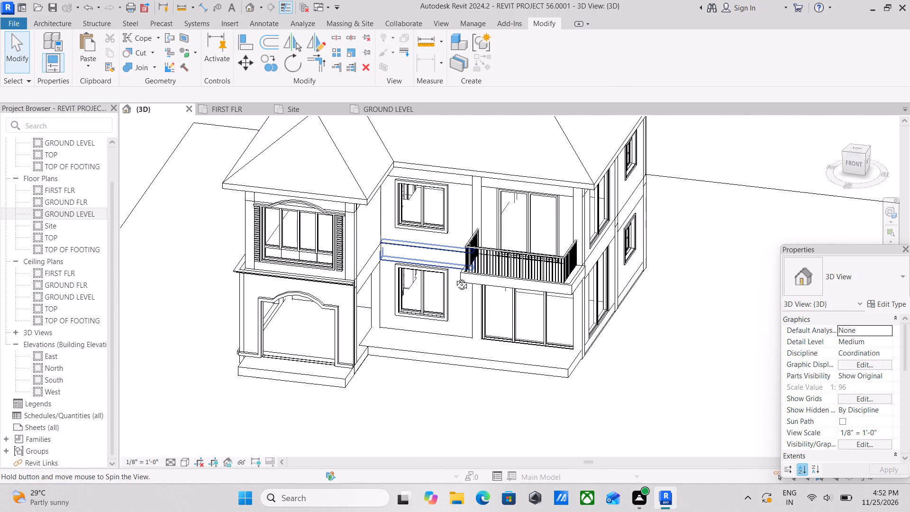
{"action": "middle_click_drag", "start_coordinate": [455, 277], "coordinate": [473, 294], "text": "shift"}
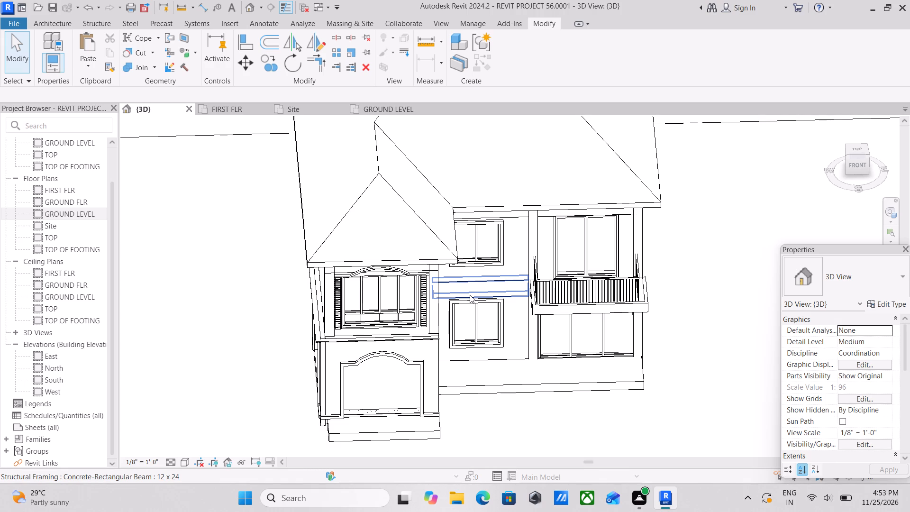
{"action": "scroll", "coordinate": [470, 295], "scroll_direction": "down", "scroll_amount": 6}
{"action": "scroll", "coordinate": [515, 308], "scroll_direction": "up", "scroll_amount": 1}
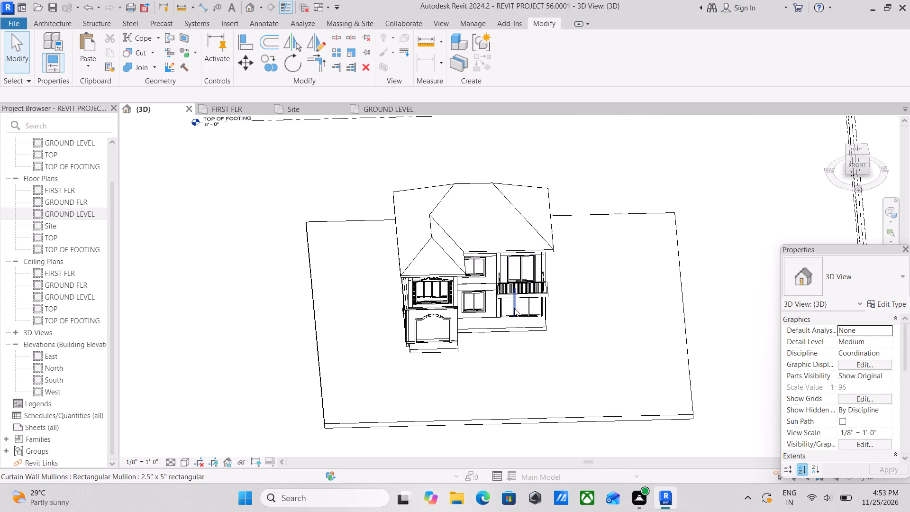
{"action": "scroll", "coordinate": [514, 308], "scroll_direction": "up", "scroll_amount": 9}
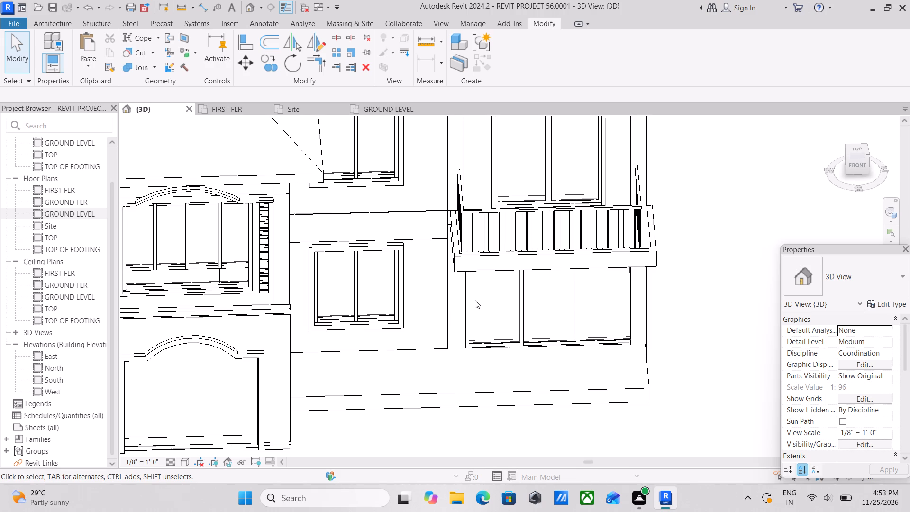
{"action": "scroll", "coordinate": [474, 281], "scroll_direction": "down", "scroll_amount": 8}
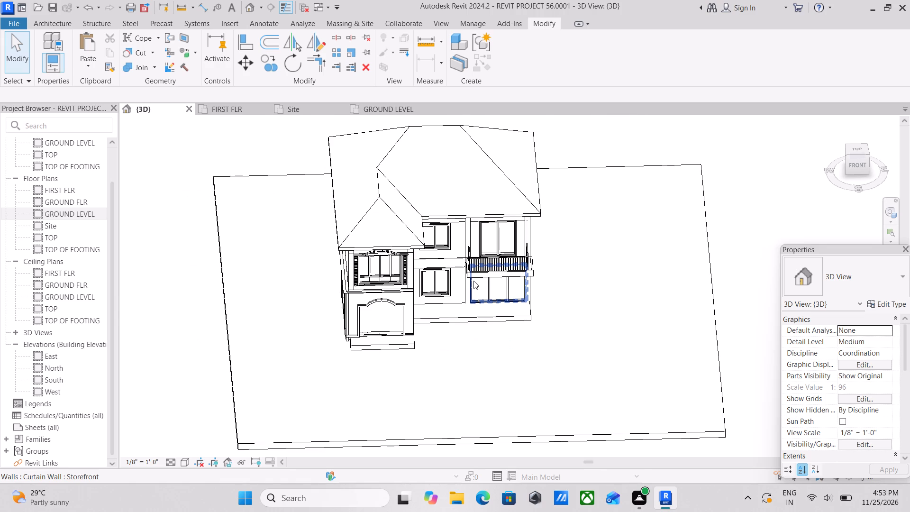
{"action": "scroll", "coordinate": [473, 281], "scroll_direction": "up", "scroll_amount": 3}
{"action": "scroll", "coordinate": [473, 281], "scroll_direction": "down", "scroll_amount": 2}
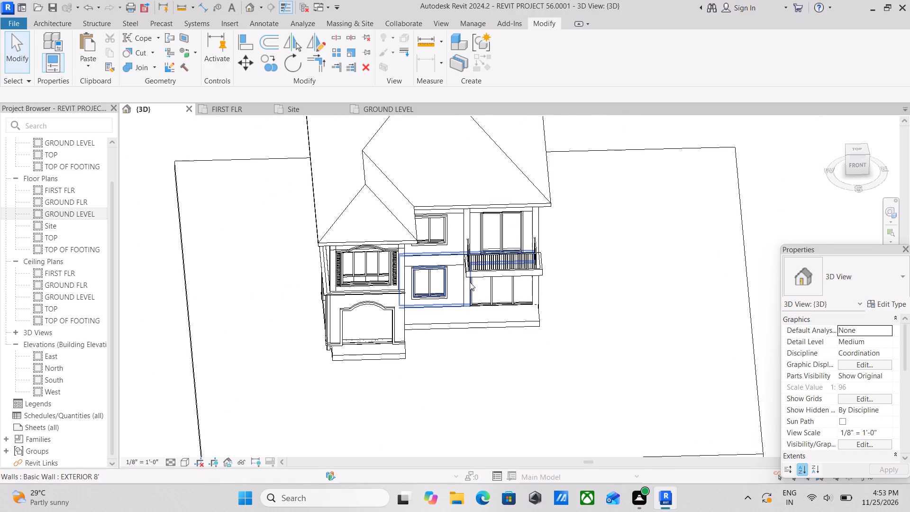
{"action": "middle_click_drag", "start_coordinate": [463, 280], "coordinate": [371, 201], "text": "shift"}
{"action": "middle_click_drag", "start_coordinate": [514, 241], "coordinate": [418, 239], "text": "shift"}
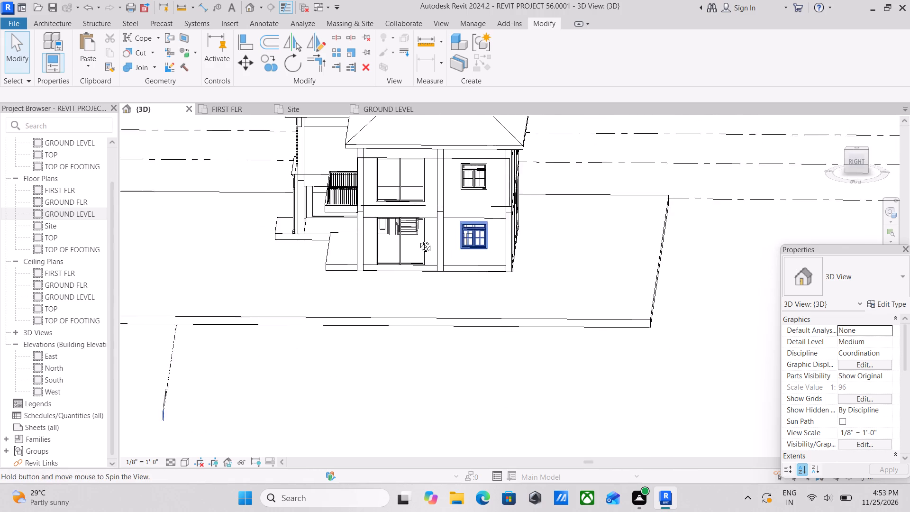
{"action": "middle_click_drag", "start_coordinate": [418, 239], "coordinate": [416, 239], "text": "shift"}
{"action": "middle_click_drag", "start_coordinate": [416, 239], "coordinate": [328, 286]}
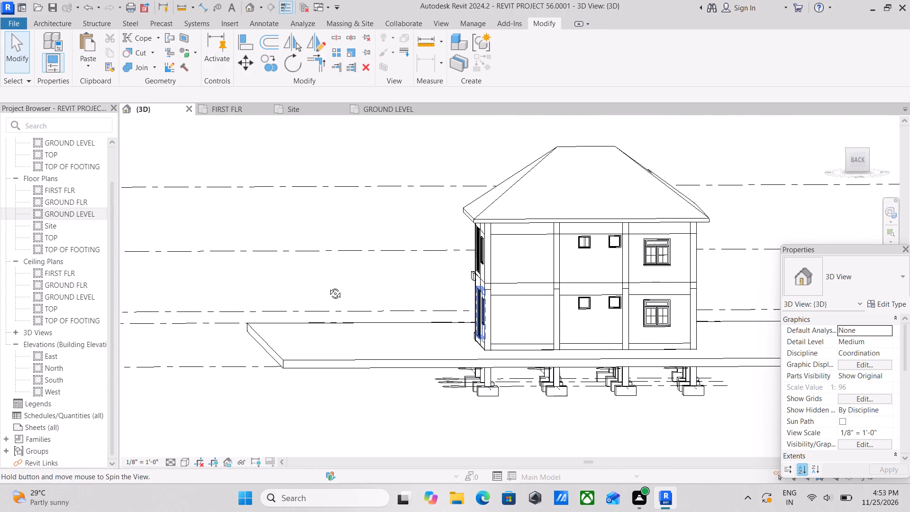
{"action": "middle_click_drag", "start_coordinate": [328, 286], "coordinate": [605, 368]}
{"action": "middle_click_drag", "start_coordinate": [500, 339], "coordinate": [609, 305], "text": "shift"}
{"action": "scroll", "coordinate": [609, 305], "scroll_direction": "up", "scroll_amount": 1, "text": "shift"}
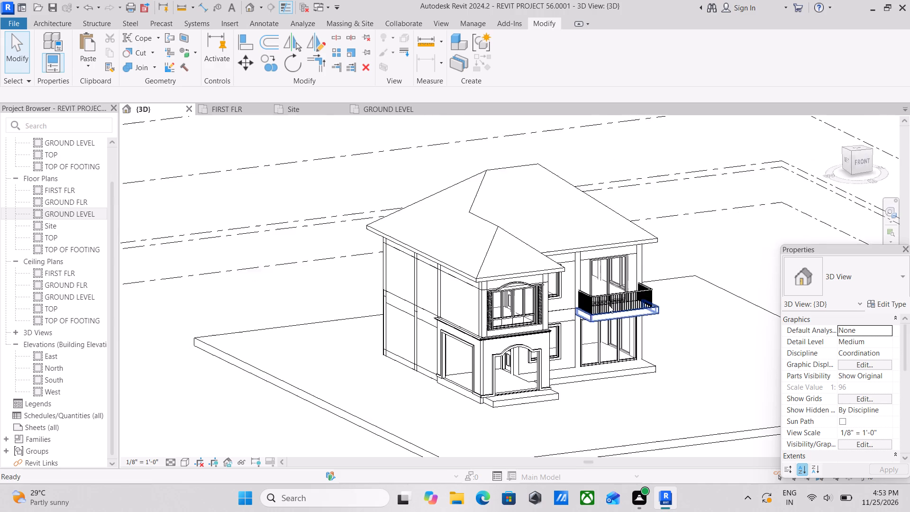
{"action": "middle_click_drag", "start_coordinate": [550, 326], "coordinate": [591, 294], "text": "shift"}
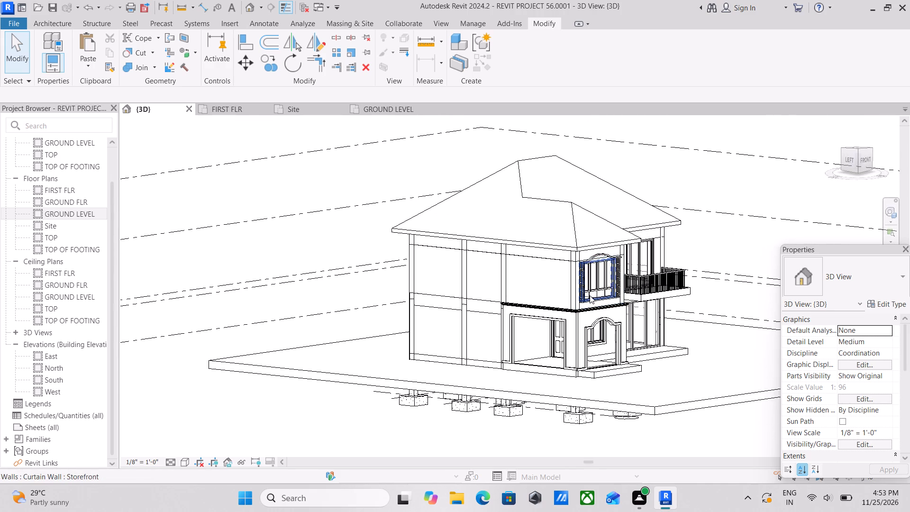
Look through the FIRST FLR and GROUND LEVEL plans, and examine the GROUND FLR plan's stair, car port and rooms over the reference image.
{"action": "left_click", "coordinate": [227, 112]}
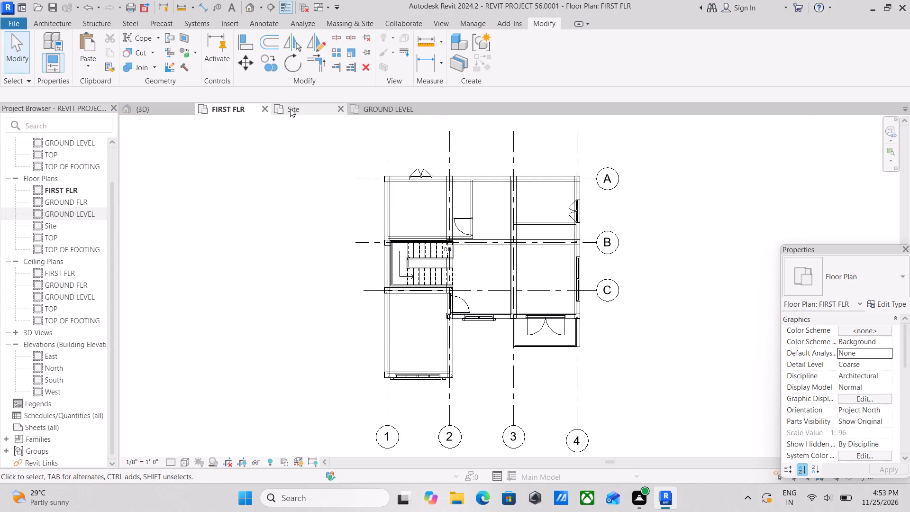
{"action": "left_click", "coordinate": [371, 106]}
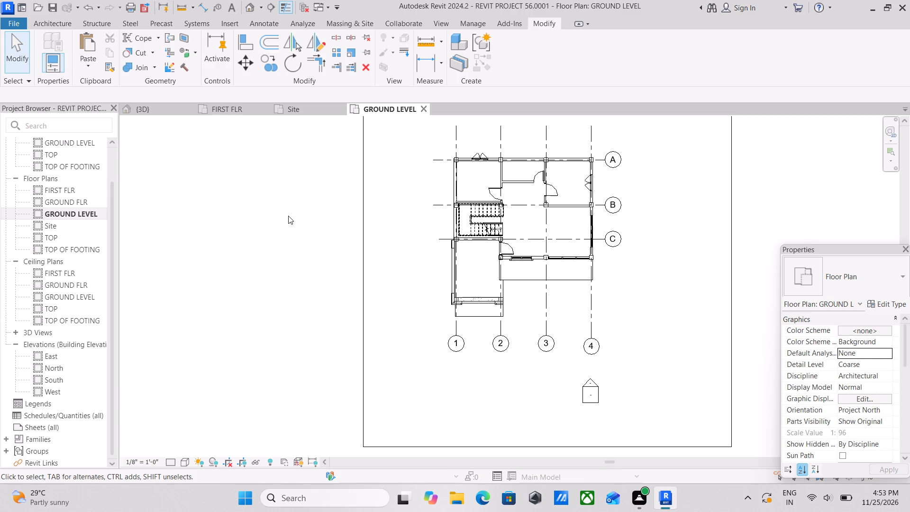
{"action": "double_click", "coordinate": [83, 201]}
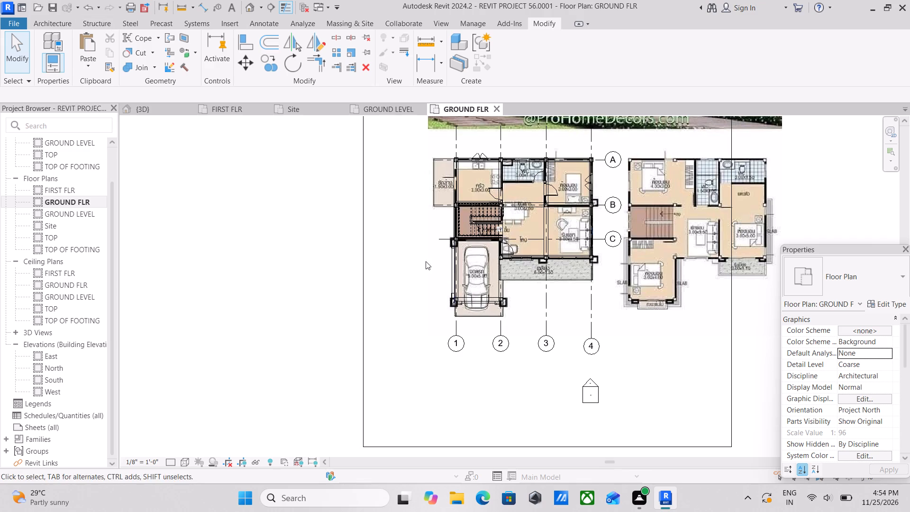
{"action": "scroll", "coordinate": [432, 271], "scroll_direction": "up", "scroll_amount": 4}
{"action": "scroll", "coordinate": [490, 331], "scroll_direction": "up", "scroll_amount": 3}
{"action": "scroll", "coordinate": [492, 229], "scroll_direction": "up", "scroll_amount": 3}
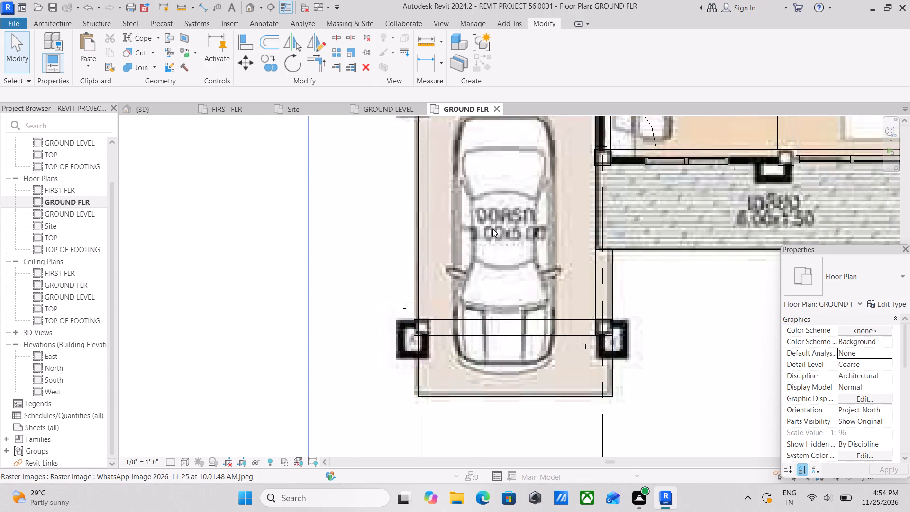
{"action": "scroll", "coordinate": [492, 229], "scroll_direction": "down", "scroll_amount": 1}
{"action": "middle_click_drag", "start_coordinate": [492, 229], "coordinate": [402, 348]}
{"action": "middle_click_drag", "start_coordinate": [406, 272], "coordinate": [363, 349]}
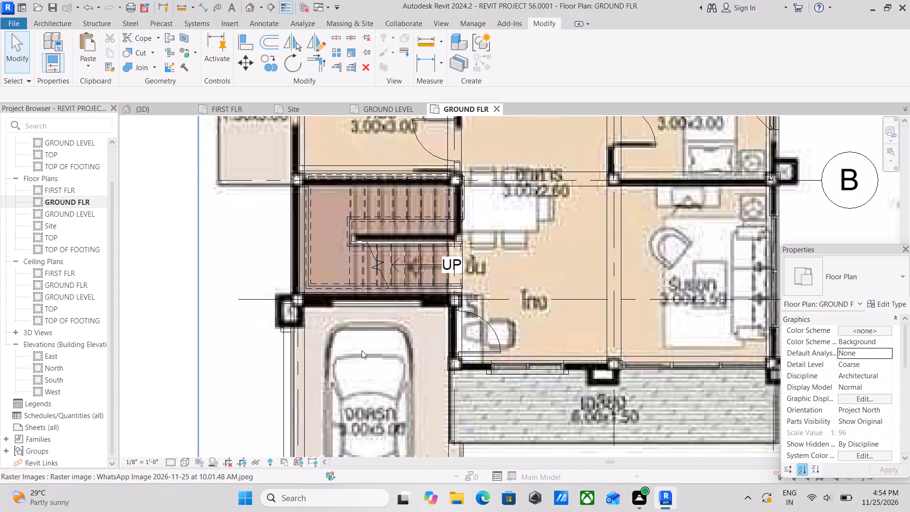
{"action": "scroll", "coordinate": [362, 350], "scroll_direction": "up", "scroll_amount": 1}
{"action": "middle_click_drag", "start_coordinate": [362, 350], "coordinate": [278, 423]}
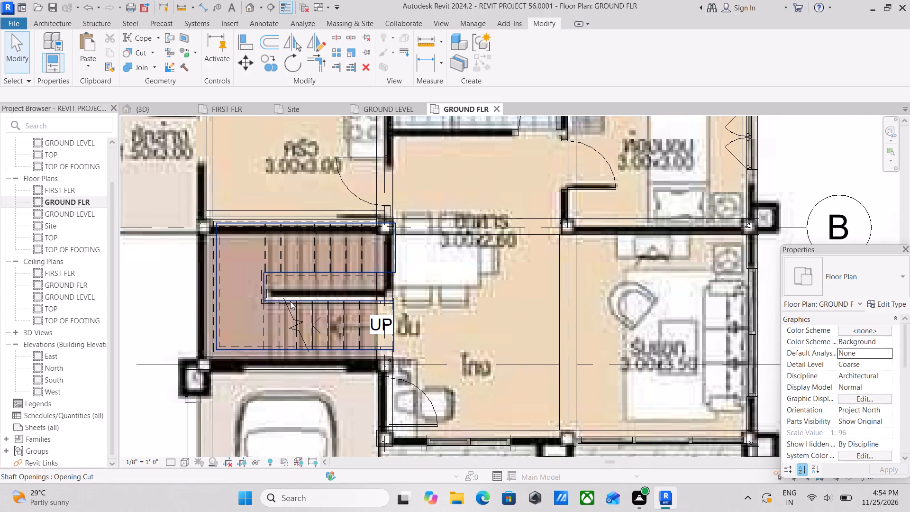
{"action": "middle_click_drag", "start_coordinate": [305, 296], "coordinate": [325, 329]}
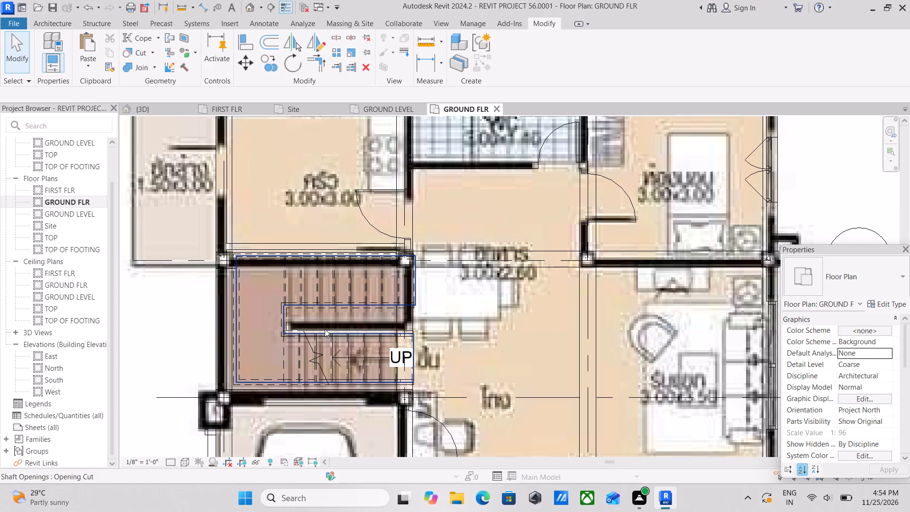
{"action": "scroll", "coordinate": [322, 103], "scroll_direction": "down", "scroll_amount": 2}
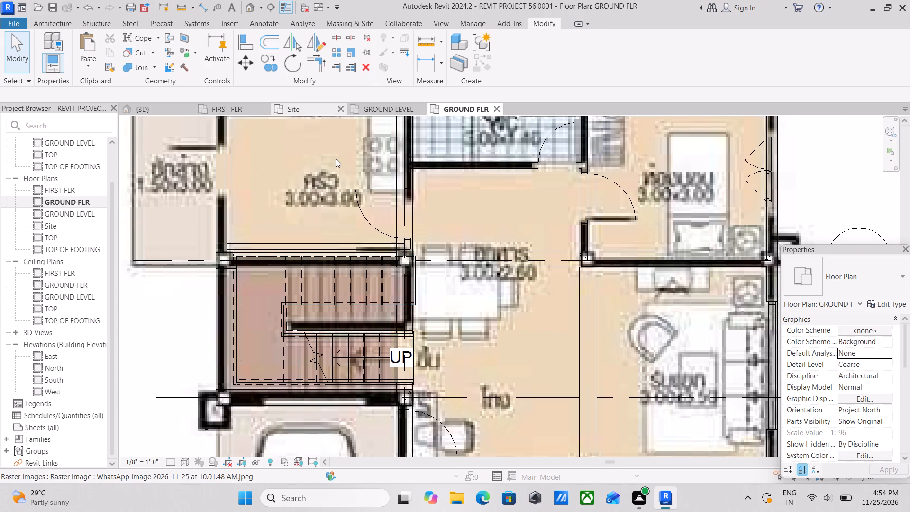
{"action": "scroll", "coordinate": [336, 159], "scroll_direction": "down", "scroll_amount": 1}
{"action": "scroll", "coordinate": [361, 202], "scroll_direction": "down", "scroll_amount": 2}
{"action": "middle_click_drag", "start_coordinate": [361, 202], "coordinate": [360, 258]}
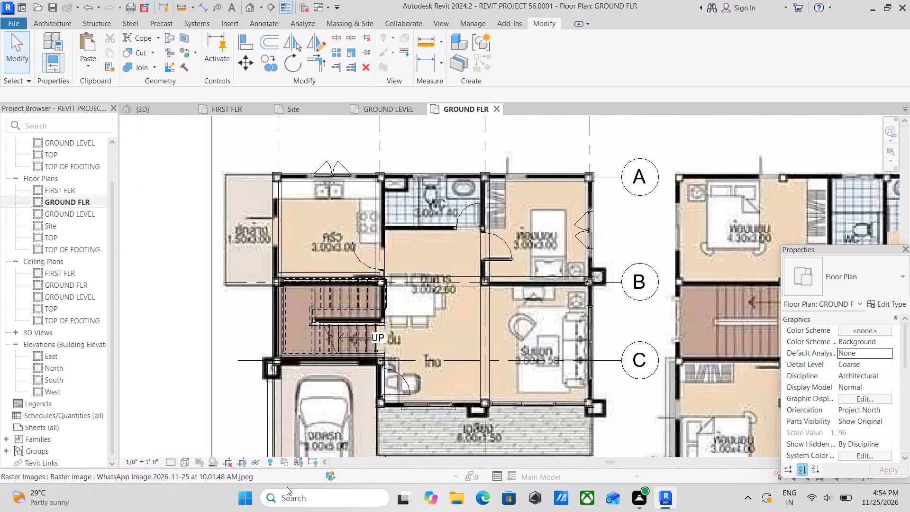
Set the GROUND FLR plan's visual style to Shaded and check the area around the stair.
{"action": "left_click", "coordinate": [167, 466]}
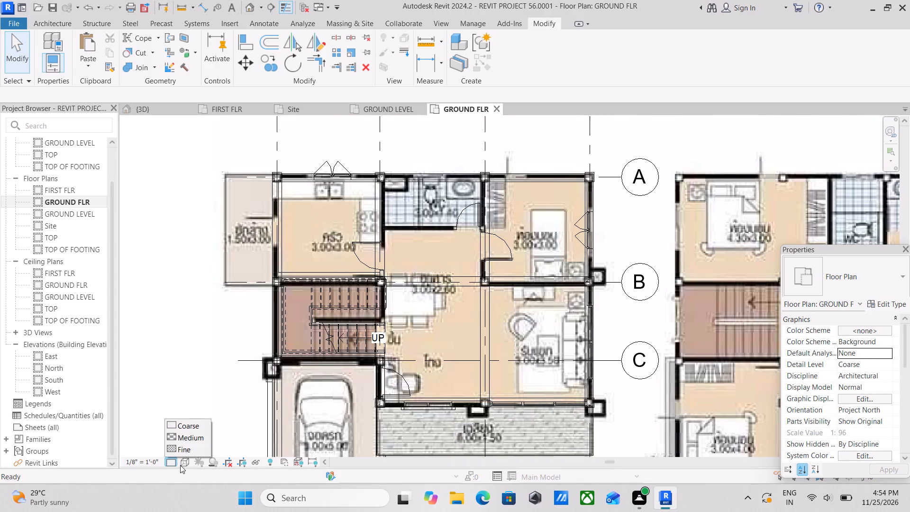
{"action": "left_click", "coordinate": [180, 465]}
{"action": "left_click", "coordinate": [197, 410]}
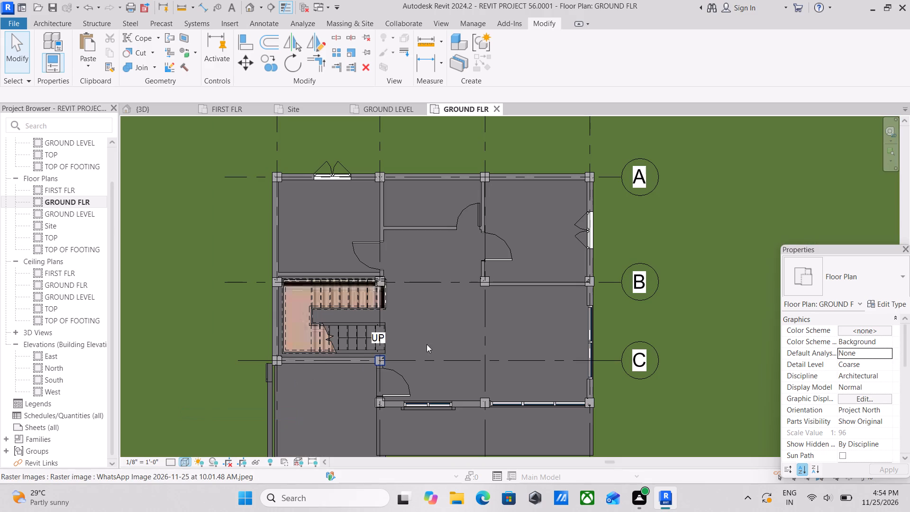
{"action": "scroll", "coordinate": [434, 346], "scroll_direction": "up", "scroll_amount": 3}
{"action": "scroll", "coordinate": [480, 270], "scroll_direction": "up", "scroll_amount": 2}
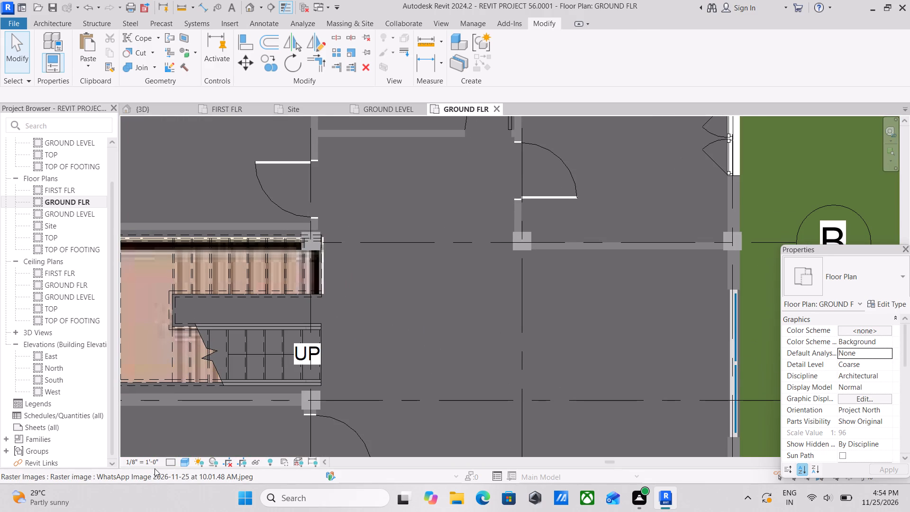
{"action": "scroll", "coordinate": [316, 357], "scroll_direction": "down", "scroll_amount": 4}
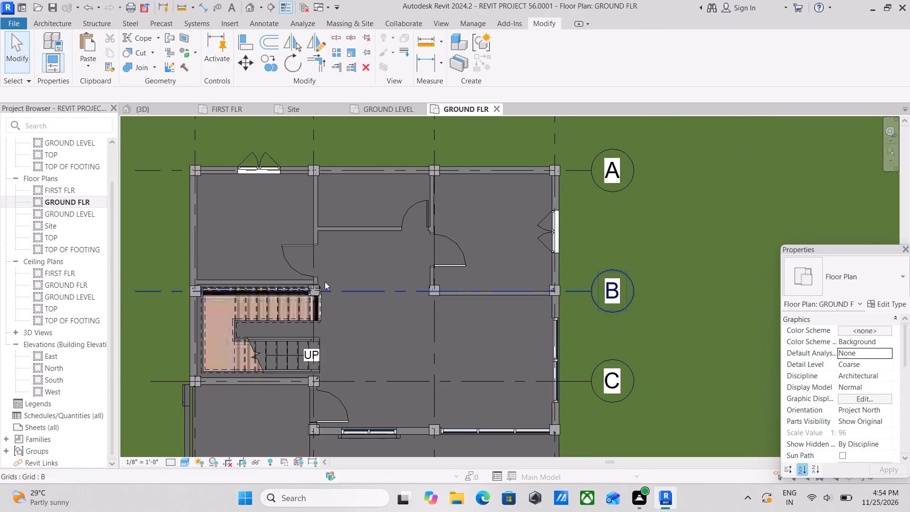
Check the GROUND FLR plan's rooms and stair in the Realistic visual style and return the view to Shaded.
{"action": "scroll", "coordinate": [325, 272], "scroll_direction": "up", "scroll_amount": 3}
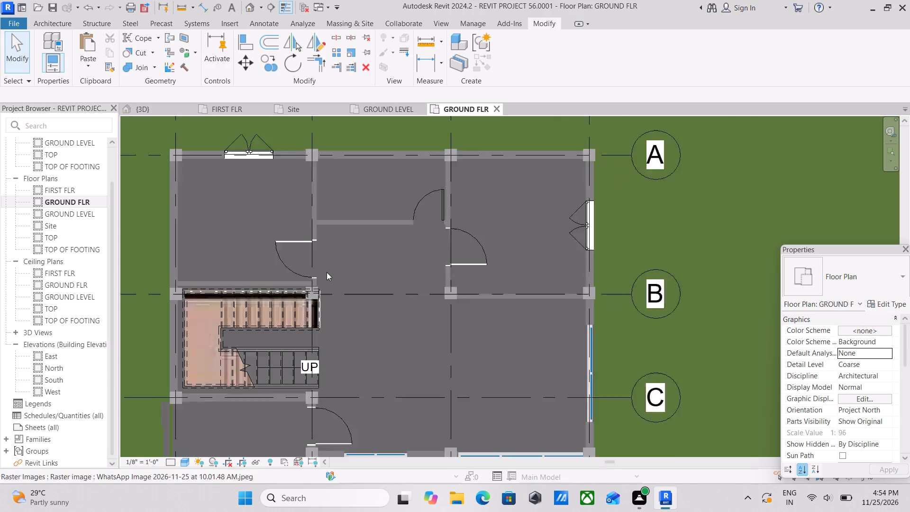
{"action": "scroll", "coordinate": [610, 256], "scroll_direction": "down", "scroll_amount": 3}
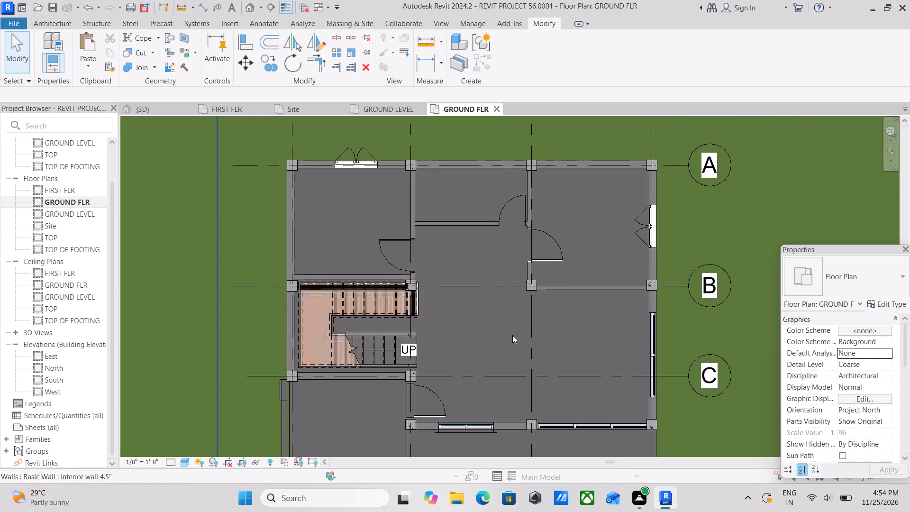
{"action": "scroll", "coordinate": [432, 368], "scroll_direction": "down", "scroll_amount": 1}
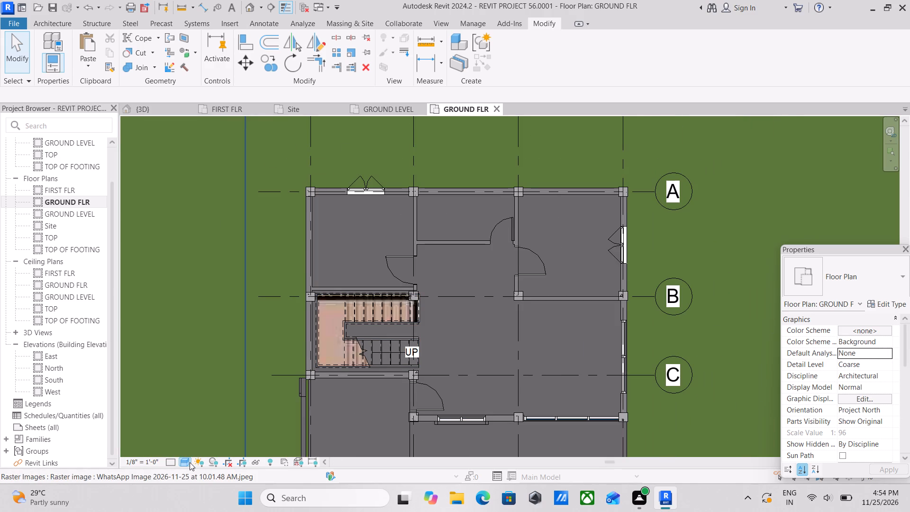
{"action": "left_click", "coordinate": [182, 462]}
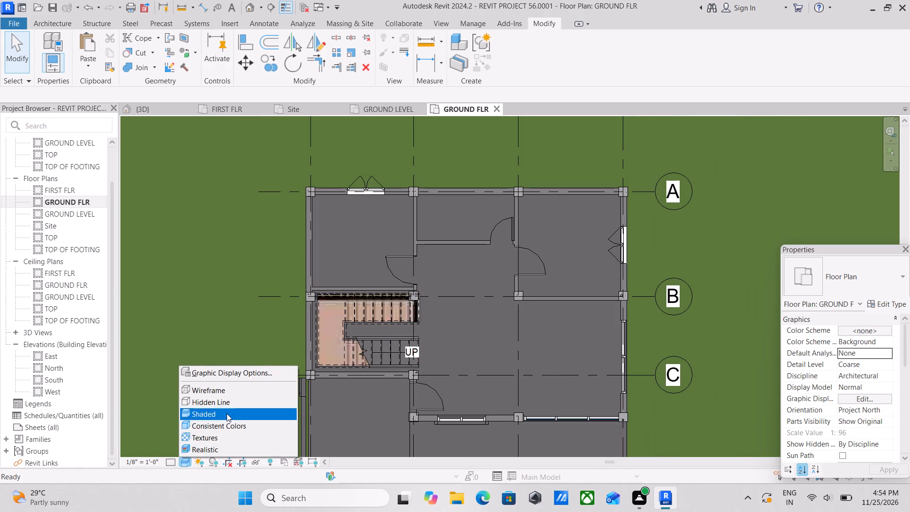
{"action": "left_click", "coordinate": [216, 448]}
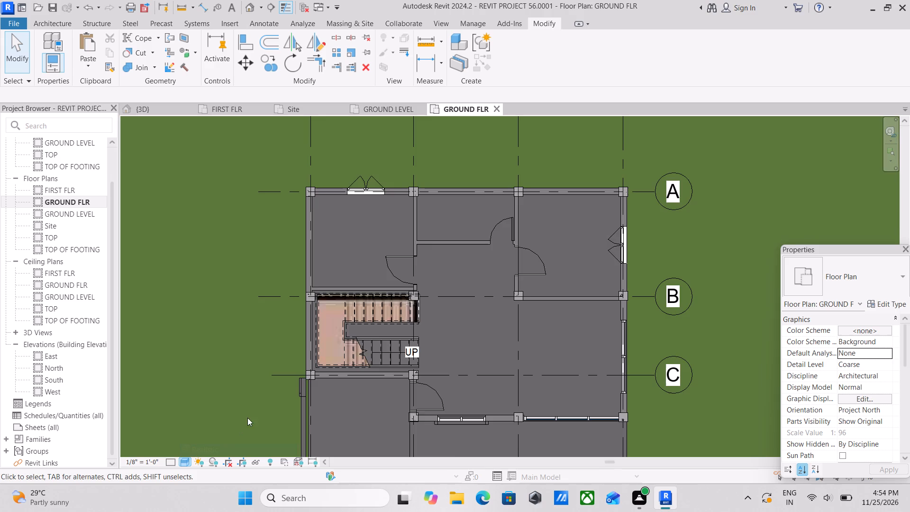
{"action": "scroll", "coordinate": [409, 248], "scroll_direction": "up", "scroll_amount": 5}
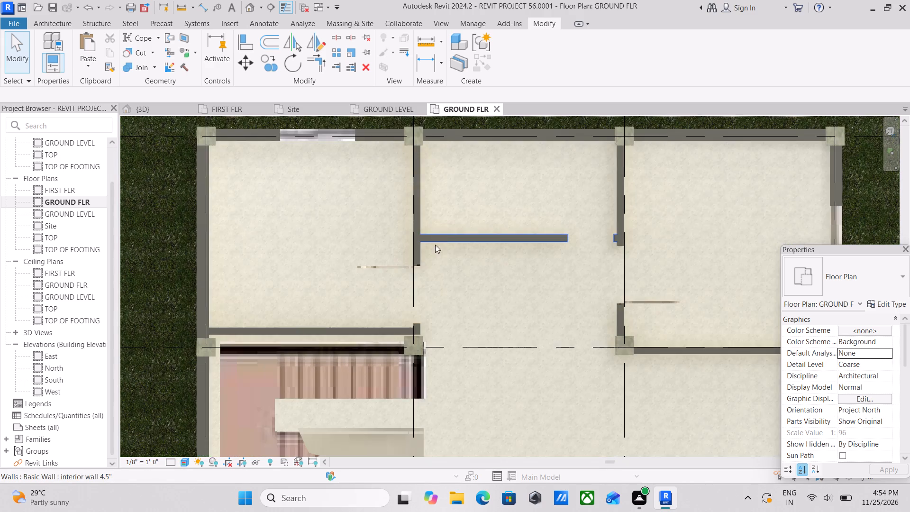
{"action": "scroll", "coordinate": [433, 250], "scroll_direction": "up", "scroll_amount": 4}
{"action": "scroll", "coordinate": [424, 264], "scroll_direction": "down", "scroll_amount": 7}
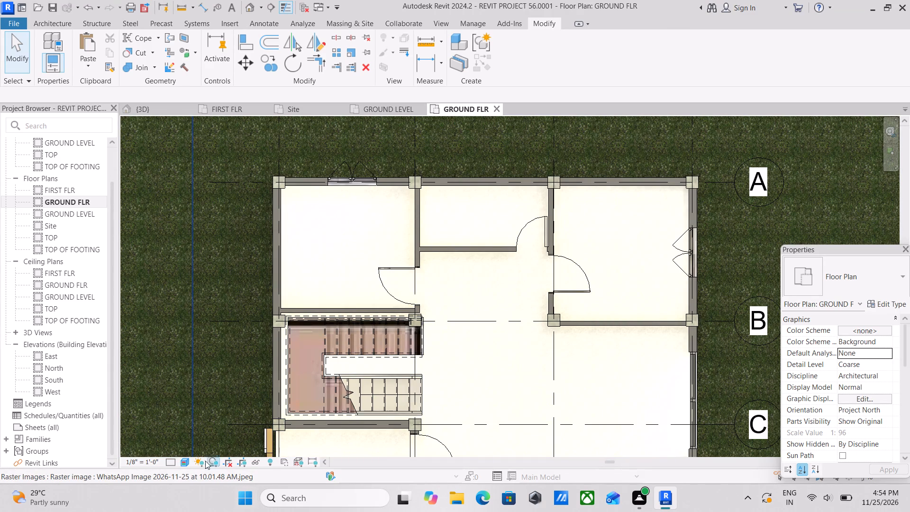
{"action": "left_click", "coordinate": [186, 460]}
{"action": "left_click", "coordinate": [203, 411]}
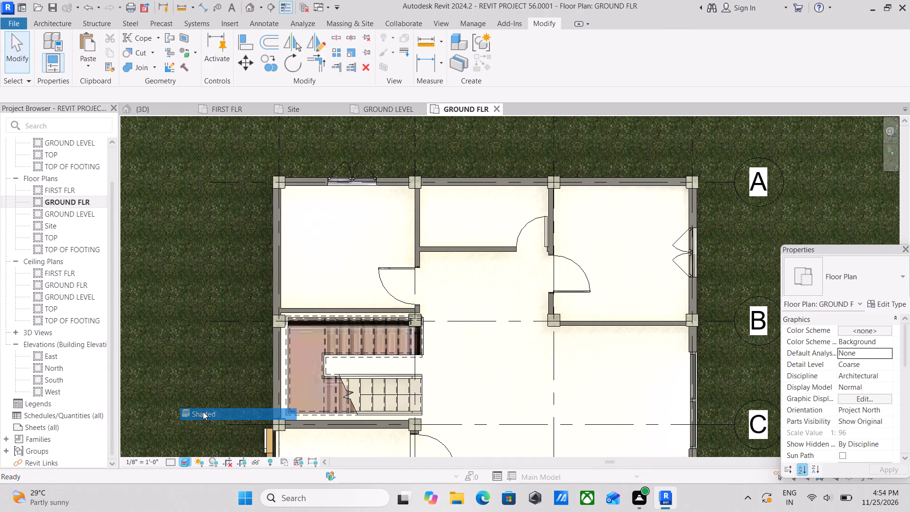
Examine the GROUND FLR plan's room layout, interior walls, doors and stair between grids A and C.
{"action": "scroll", "coordinate": [544, 199], "scroll_direction": "down", "scroll_amount": 2}
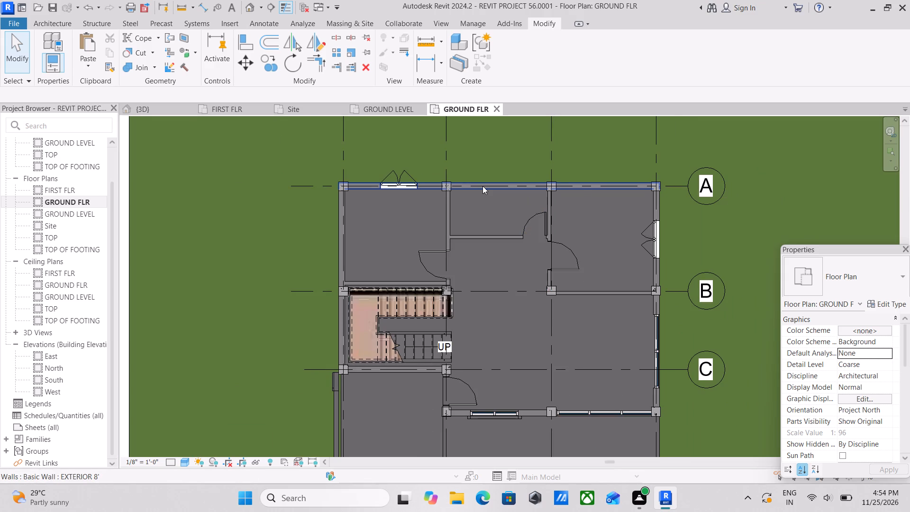
{"action": "scroll", "coordinate": [408, 292], "scroll_direction": "down", "scroll_amount": 2}
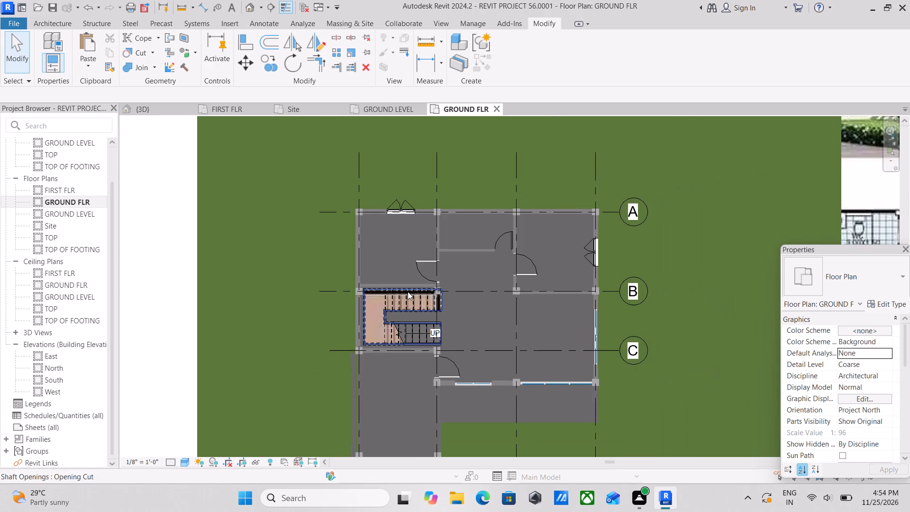
{"action": "scroll", "coordinate": [485, 212], "scroll_direction": "up", "scroll_amount": 6}
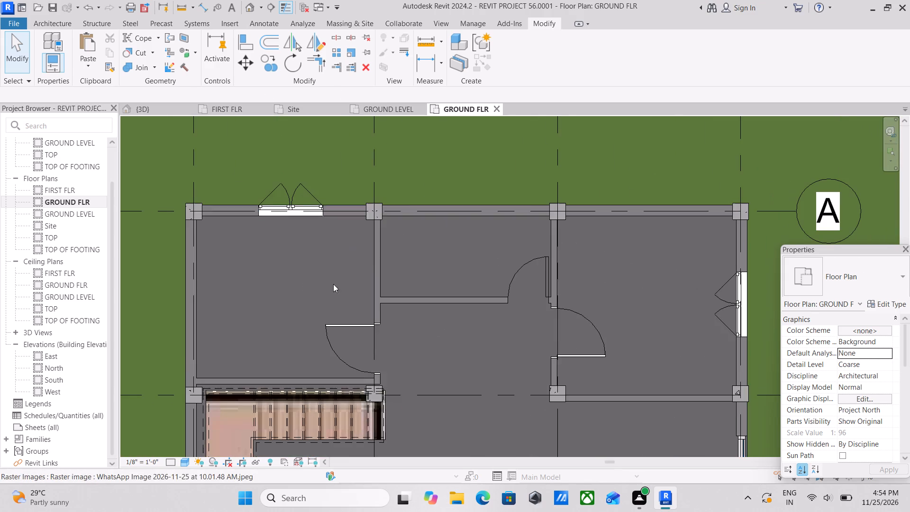
{"action": "scroll", "coordinate": [443, 309], "scroll_direction": "down", "scroll_amount": 2}
{"action": "middle_click_drag", "start_coordinate": [443, 309], "coordinate": [462, 287]}
{"action": "scroll", "coordinate": [467, 285], "scroll_direction": "down", "scroll_amount": 3}
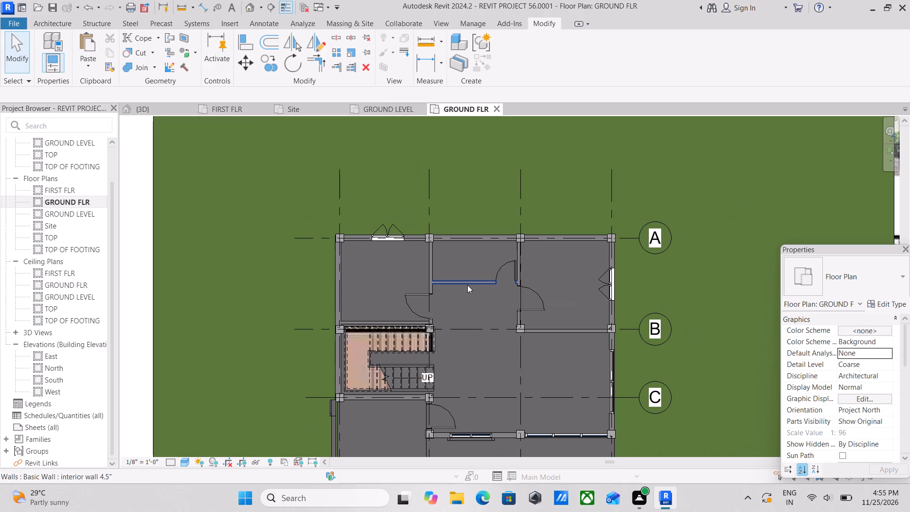
{"action": "scroll", "coordinate": [467, 285], "scroll_direction": "up", "scroll_amount": 1}
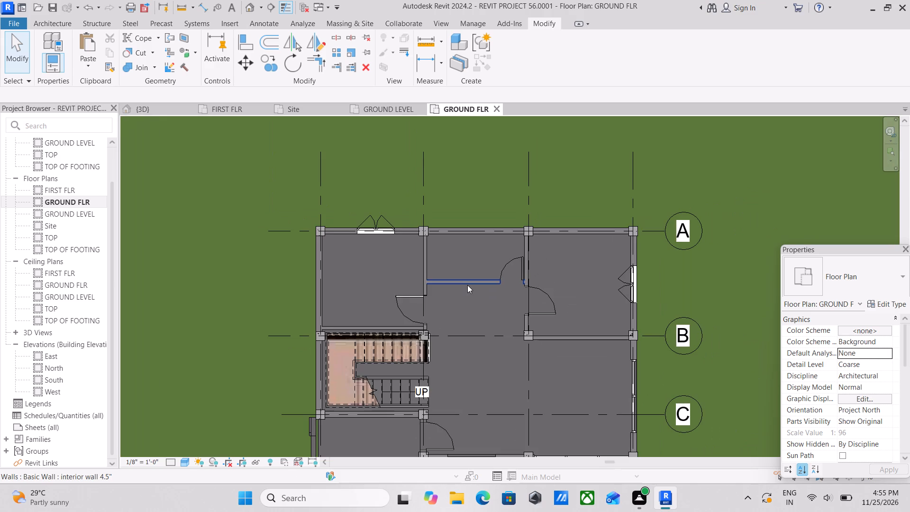
{"action": "scroll", "coordinate": [467, 285], "scroll_direction": "down", "scroll_amount": 2}
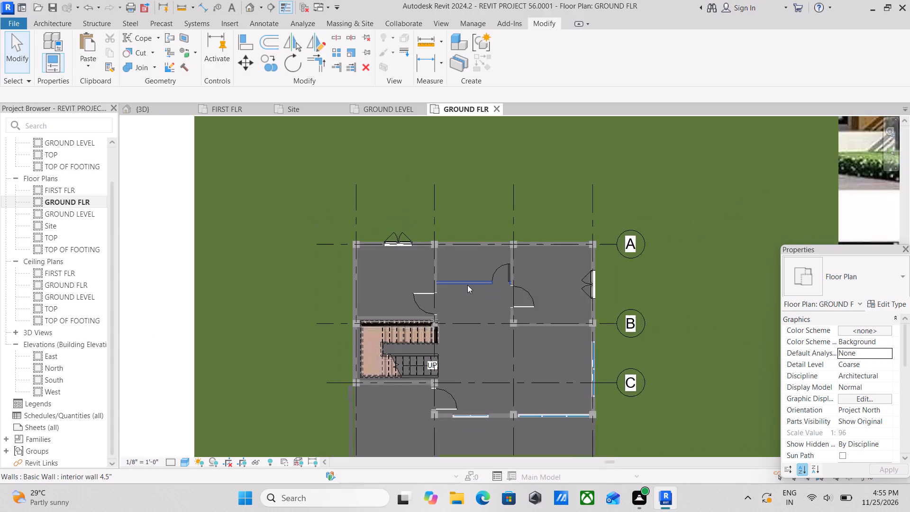
{"action": "scroll", "coordinate": [467, 285], "scroll_direction": "up", "scroll_amount": 2}
{"action": "scroll", "coordinate": [467, 285], "scroll_direction": "down", "scroll_amount": 2}
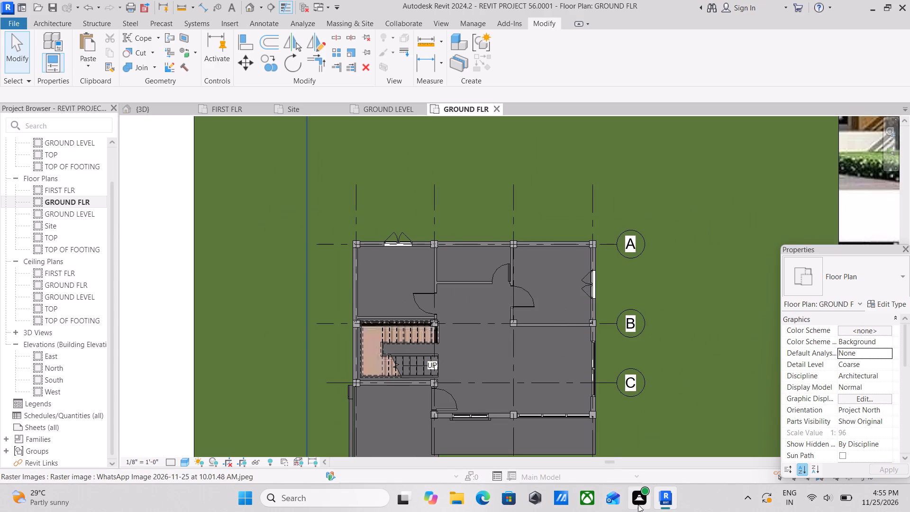
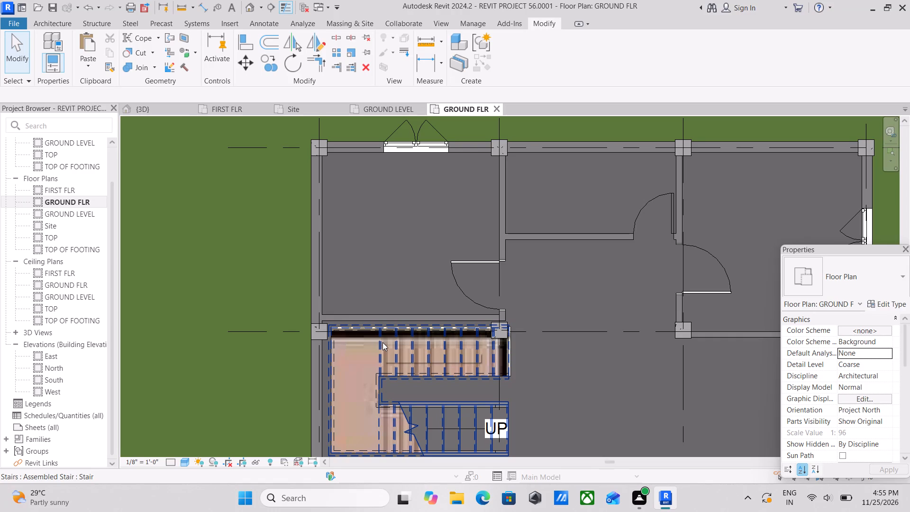
Examine the GROUND FLR plan's stair and the surrounding rooms, doors and walls between grids A and C.
{"action": "scroll", "coordinate": [405, 305], "scroll_direction": "down", "scroll_amount": 2}
{"action": "scroll", "coordinate": [403, 321], "scroll_direction": "up", "scroll_amount": 2}
{"action": "scroll", "coordinate": [403, 321], "scroll_direction": "down", "scroll_amount": 3}
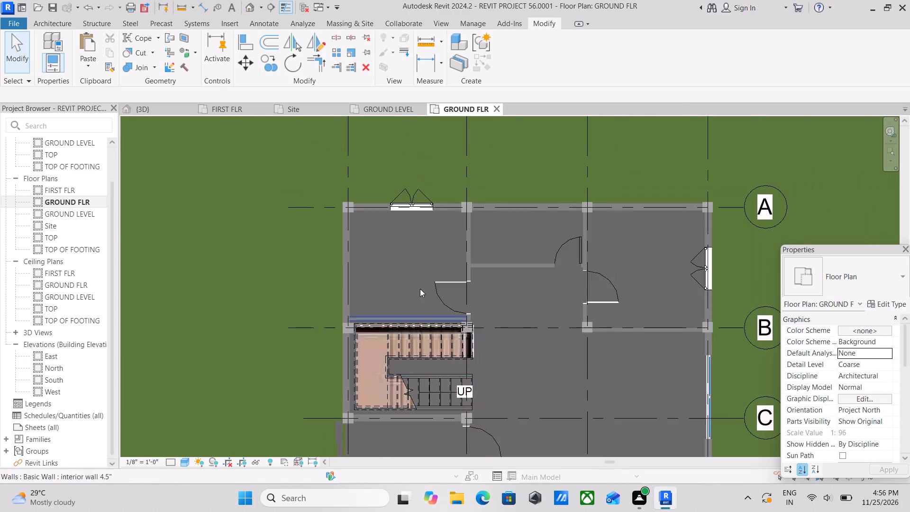
{"action": "scroll", "coordinate": [431, 276], "scroll_direction": "down", "scroll_amount": 2}
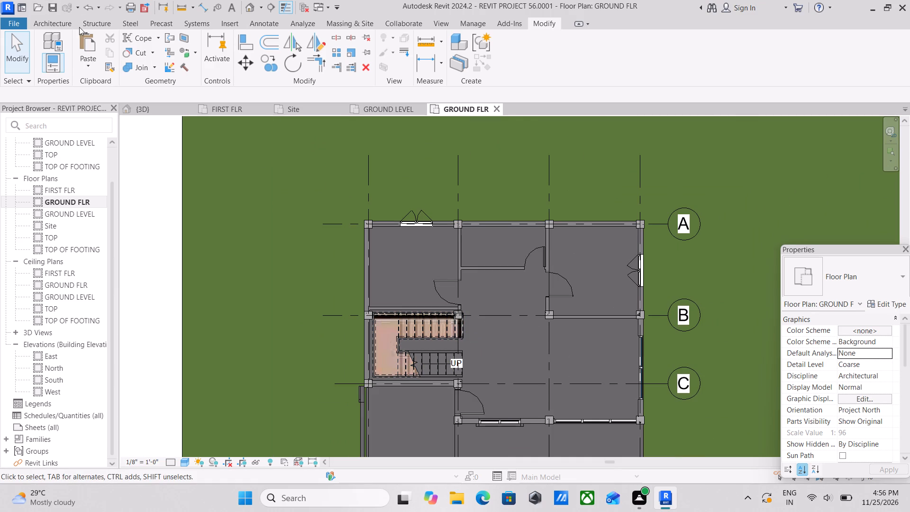
{"action": "left_click", "coordinate": [66, 24]}
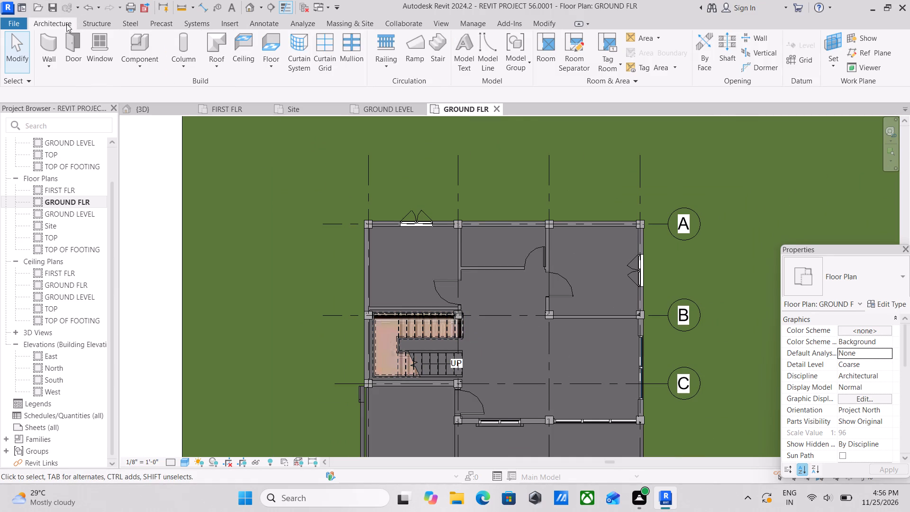
{"action": "scroll", "coordinate": [373, 283], "scroll_direction": "up", "scroll_amount": 2}
{"action": "middle_click_drag", "start_coordinate": [419, 234], "coordinate": [330, 252]}
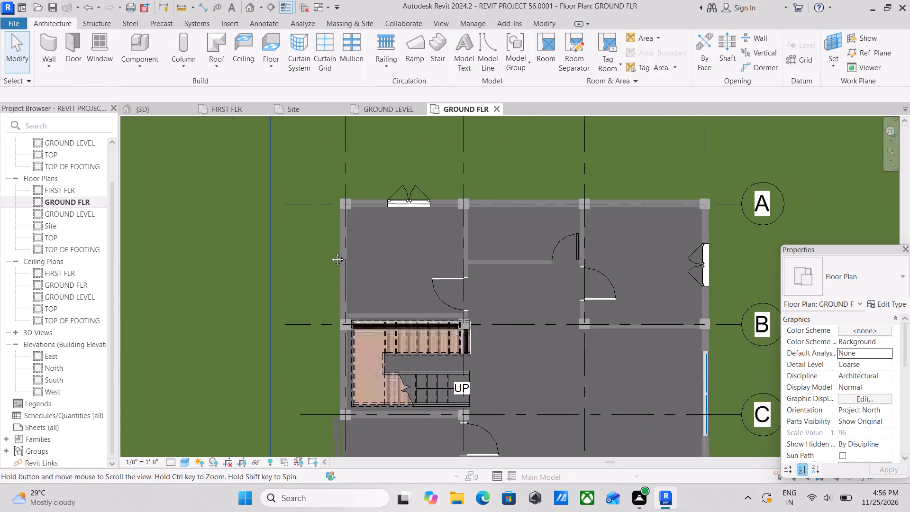
{"action": "middle_click_drag", "start_coordinate": [330, 252], "coordinate": [314, 256]}
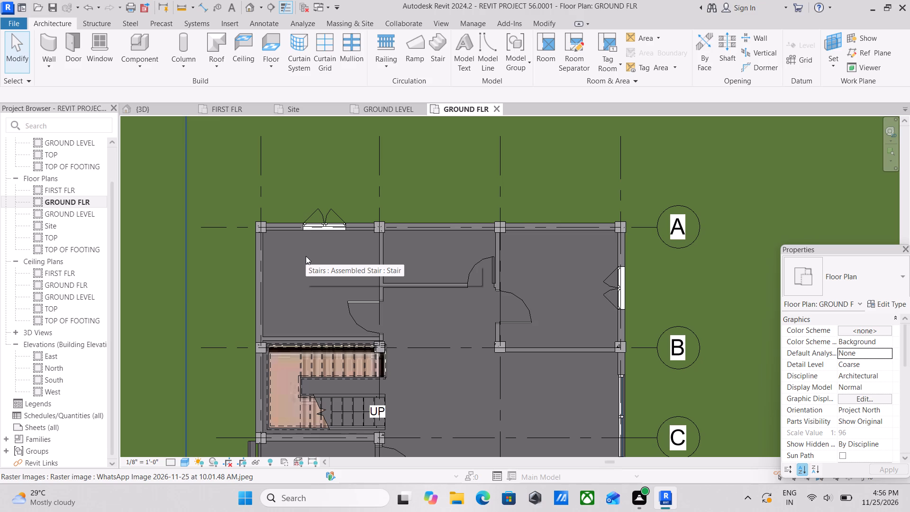
{"action": "scroll", "coordinate": [306, 256], "scroll_direction": "up", "scroll_amount": 2}
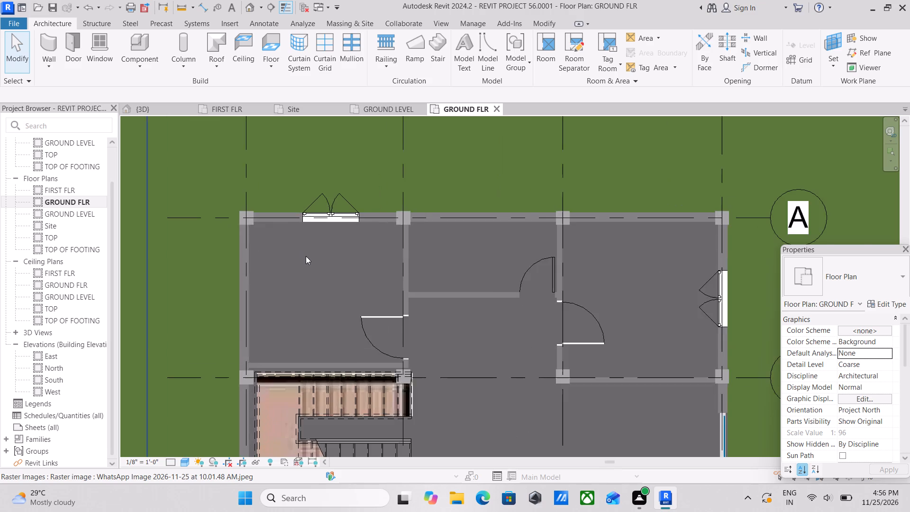
{"action": "scroll", "coordinate": [306, 256], "scroll_direction": "down", "scroll_amount": 4}
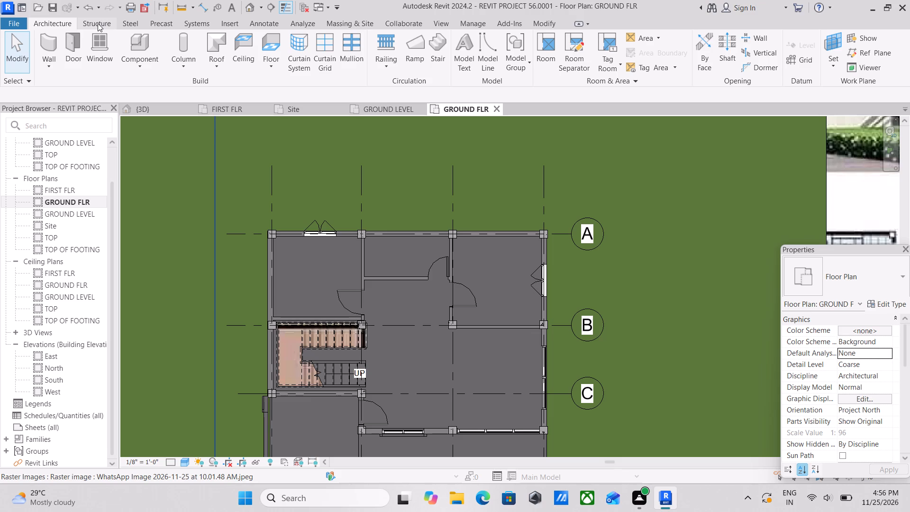
{"action": "scroll", "coordinate": [135, 86], "scroll_direction": "up", "scroll_amount": 1}
{"action": "scroll", "coordinate": [191, 75], "scroll_direction": "up", "scroll_amount": 1}
{"action": "scroll", "coordinate": [353, 254], "scroll_direction": "up", "scroll_amount": 1}
{"action": "scroll", "coordinate": [353, 254], "scroll_direction": "down", "scroll_amount": 3}
{"action": "middle_click_drag", "start_coordinate": [327, 259], "coordinate": [335, 217]}
{"action": "scroll", "coordinate": [370, 286], "scroll_direction": "up", "scroll_amount": 5}
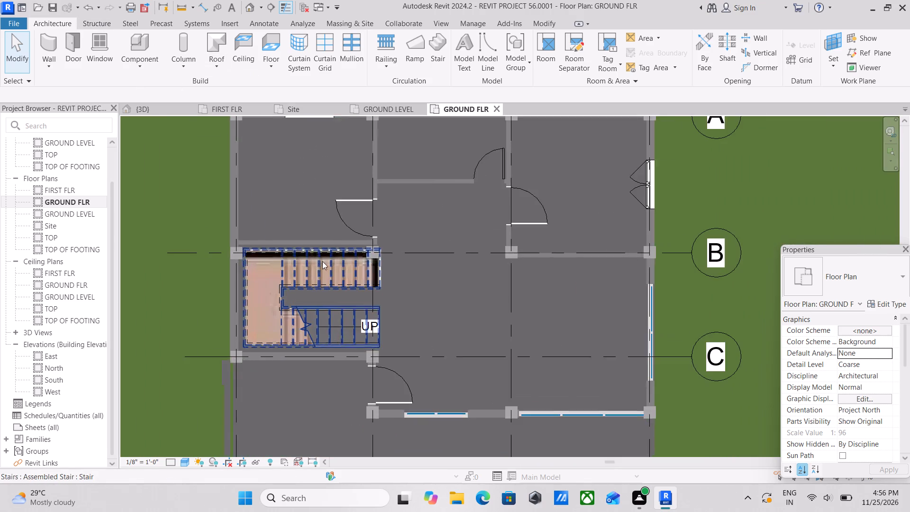
{"action": "scroll", "coordinate": [305, 255], "scroll_direction": "up", "scroll_amount": 2}
{"action": "middle_click_drag", "start_coordinate": [305, 255], "coordinate": [319, 344]}
{"action": "middle_click_drag", "start_coordinate": [320, 256], "coordinate": [319, 305]}
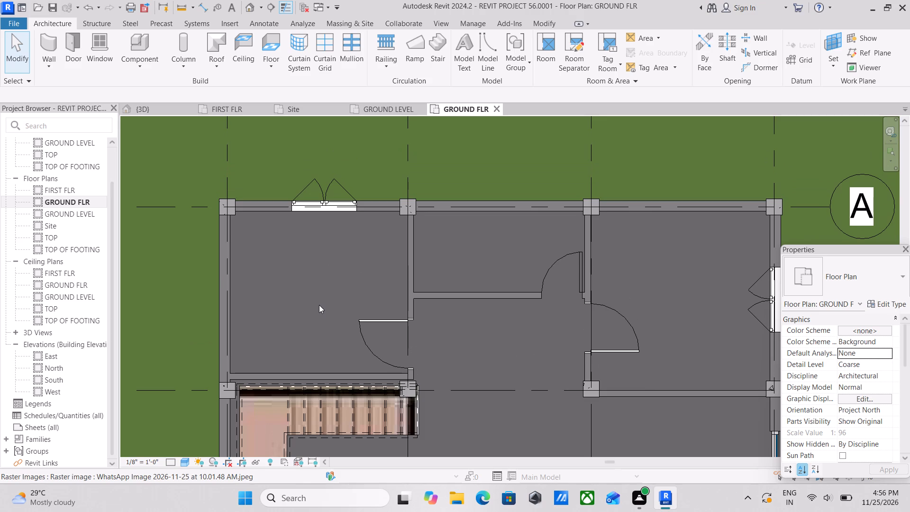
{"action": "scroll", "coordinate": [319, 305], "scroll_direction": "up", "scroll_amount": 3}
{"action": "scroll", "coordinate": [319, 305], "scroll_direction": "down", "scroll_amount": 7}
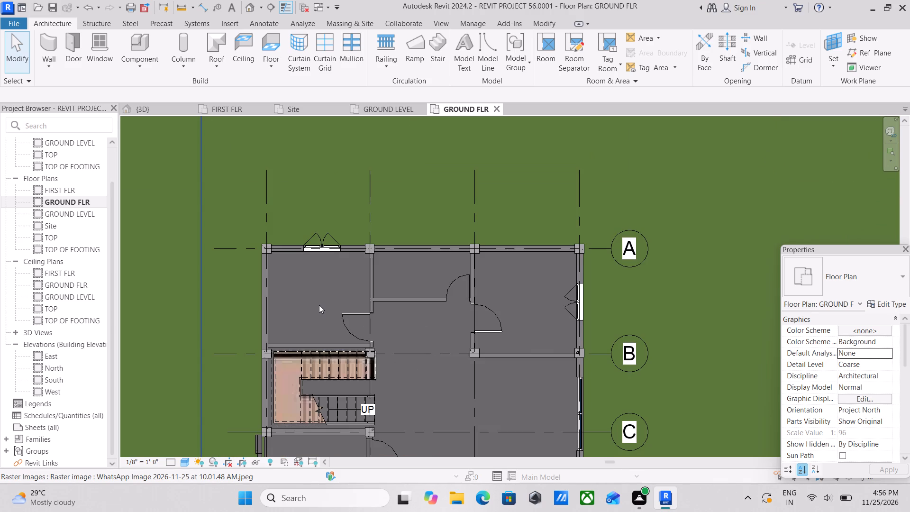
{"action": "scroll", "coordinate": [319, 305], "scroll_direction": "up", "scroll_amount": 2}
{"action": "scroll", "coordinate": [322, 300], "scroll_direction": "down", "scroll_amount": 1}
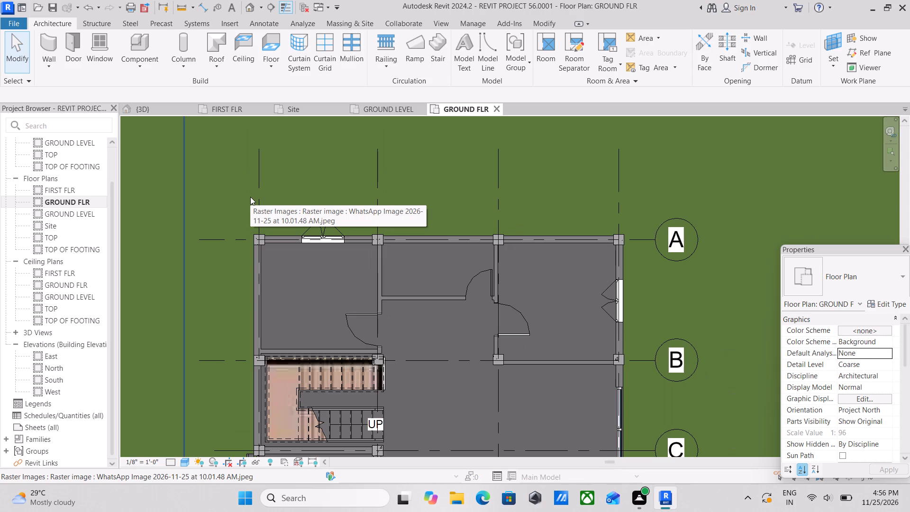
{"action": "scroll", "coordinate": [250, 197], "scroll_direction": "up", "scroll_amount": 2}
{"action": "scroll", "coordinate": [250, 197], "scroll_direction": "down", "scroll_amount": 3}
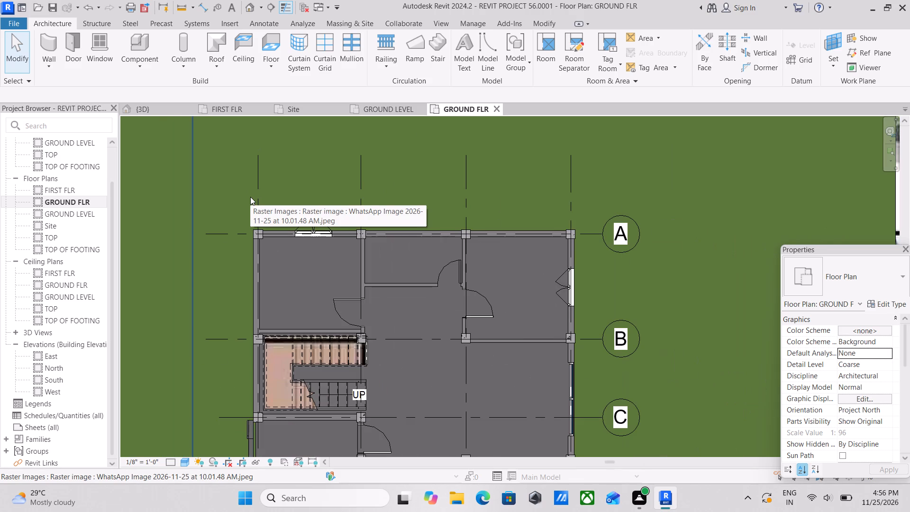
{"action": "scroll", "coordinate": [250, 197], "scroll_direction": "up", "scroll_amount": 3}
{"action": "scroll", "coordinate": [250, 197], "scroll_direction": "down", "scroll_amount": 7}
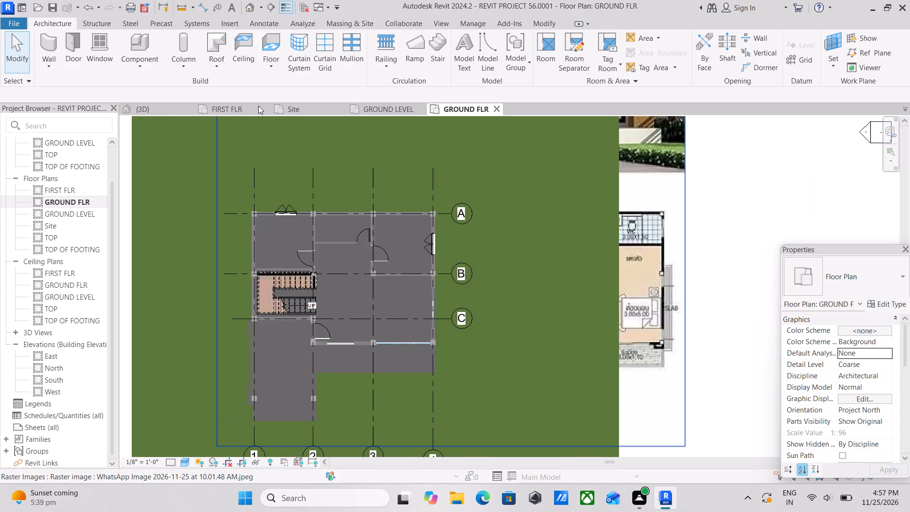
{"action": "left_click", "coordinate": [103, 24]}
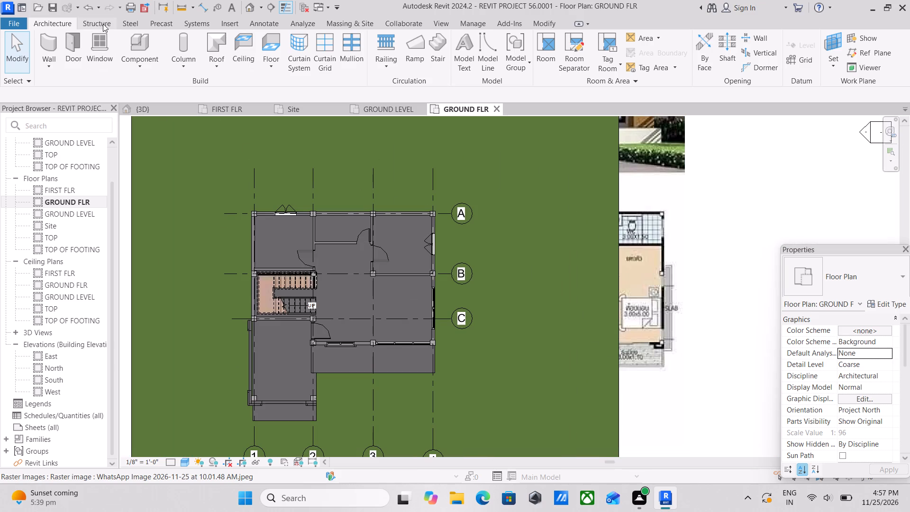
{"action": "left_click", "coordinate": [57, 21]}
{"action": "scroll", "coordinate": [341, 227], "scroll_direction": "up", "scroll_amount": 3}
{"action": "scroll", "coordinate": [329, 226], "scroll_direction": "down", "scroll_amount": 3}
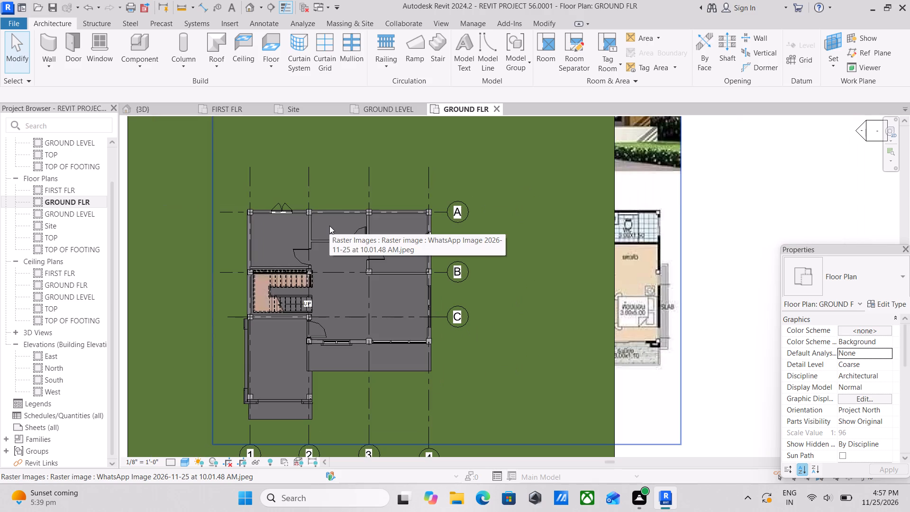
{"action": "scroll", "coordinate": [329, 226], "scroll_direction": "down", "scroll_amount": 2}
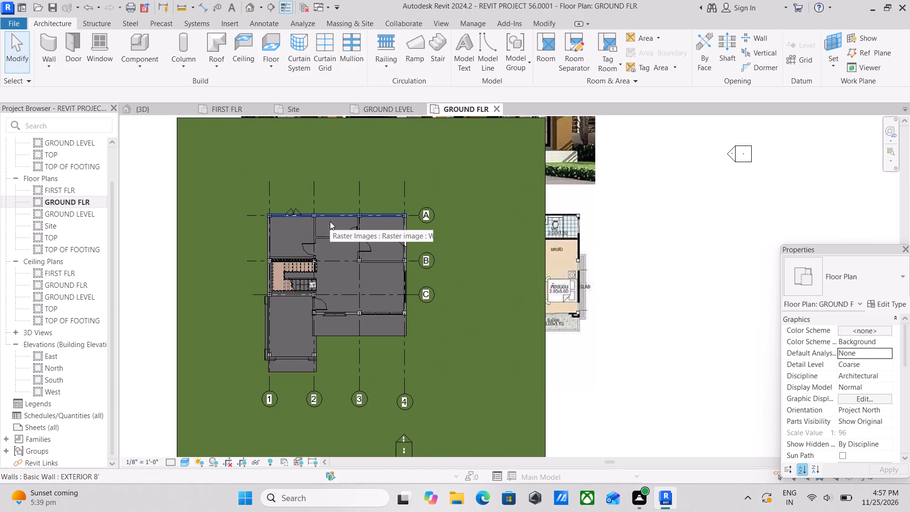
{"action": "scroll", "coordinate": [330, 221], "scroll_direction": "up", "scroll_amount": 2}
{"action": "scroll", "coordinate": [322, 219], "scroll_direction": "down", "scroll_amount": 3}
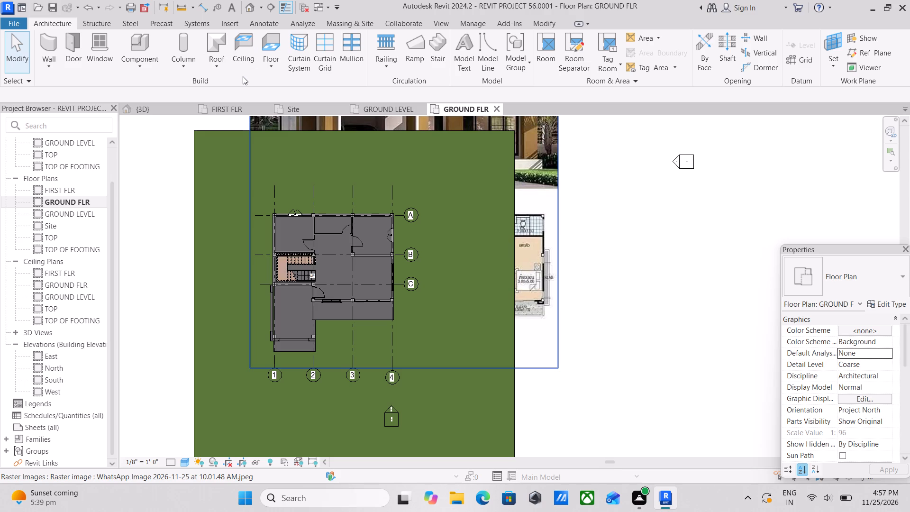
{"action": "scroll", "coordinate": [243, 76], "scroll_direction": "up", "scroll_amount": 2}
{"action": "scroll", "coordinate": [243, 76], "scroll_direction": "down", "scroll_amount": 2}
Review the GROUND FLR plan's overall extent against the reference house image, including the rooms near grid A.
{"action": "scroll", "coordinate": [234, 78], "scroll_direction": "up", "scroll_amount": 1}
{"action": "scroll", "coordinate": [278, 204], "scroll_direction": "up", "scroll_amount": 3}
{"action": "scroll", "coordinate": [333, 223], "scroll_direction": "up", "scroll_amount": 3}
{"action": "scroll", "coordinate": [317, 201], "scroll_direction": "down", "scroll_amount": 3}
{"action": "middle_click_drag", "start_coordinate": [317, 201], "coordinate": [356, 271]}
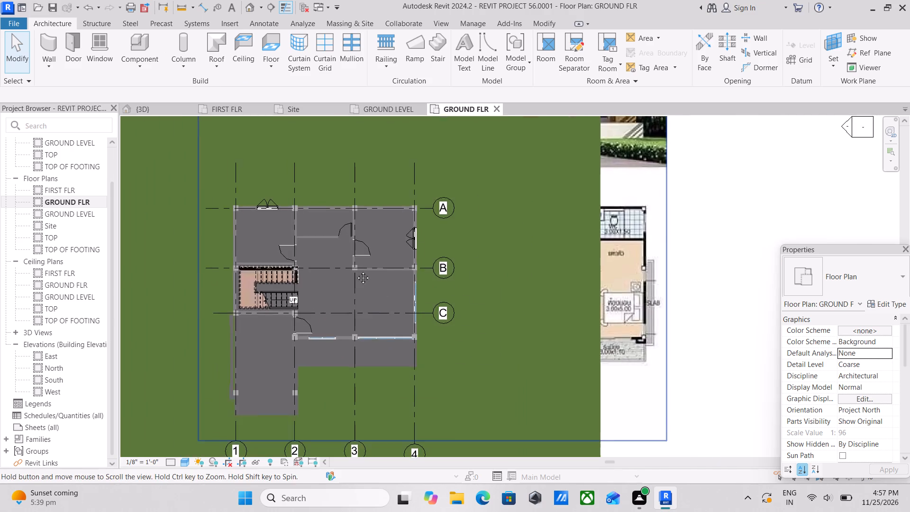
{"action": "middle_click_drag", "start_coordinate": [356, 271], "coordinate": [402, 324]}
{"action": "scroll", "coordinate": [408, 270], "scroll_direction": "down", "scroll_amount": 7}
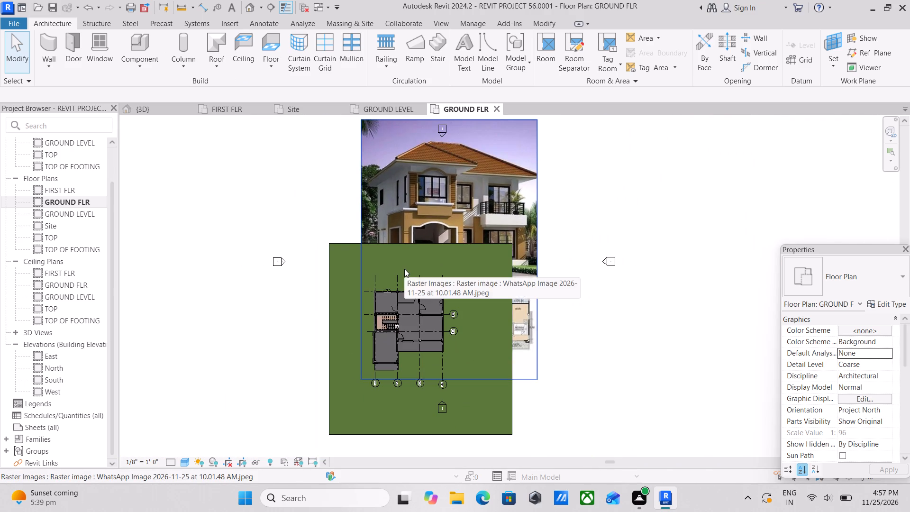
{"action": "scroll", "coordinate": [404, 269], "scroll_direction": "down", "scroll_amount": 2}
{"action": "scroll", "coordinate": [416, 283], "scroll_direction": "up", "scroll_amount": 12}
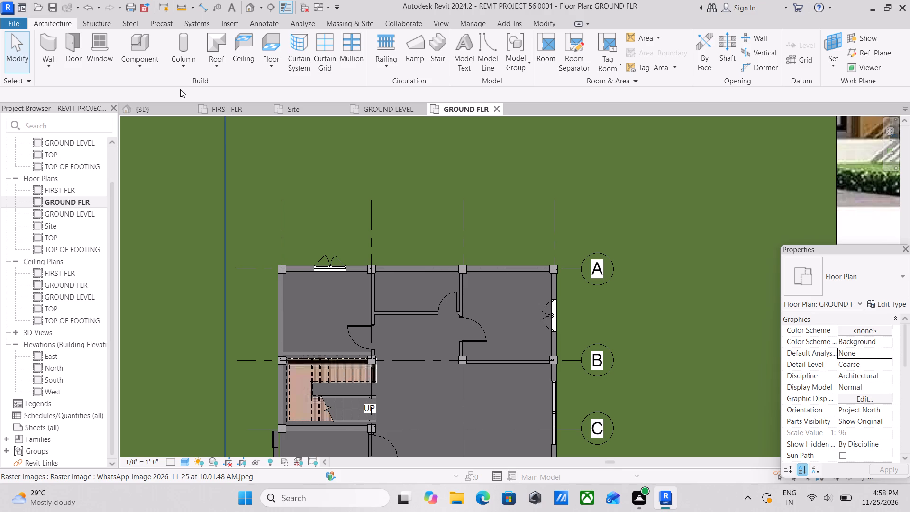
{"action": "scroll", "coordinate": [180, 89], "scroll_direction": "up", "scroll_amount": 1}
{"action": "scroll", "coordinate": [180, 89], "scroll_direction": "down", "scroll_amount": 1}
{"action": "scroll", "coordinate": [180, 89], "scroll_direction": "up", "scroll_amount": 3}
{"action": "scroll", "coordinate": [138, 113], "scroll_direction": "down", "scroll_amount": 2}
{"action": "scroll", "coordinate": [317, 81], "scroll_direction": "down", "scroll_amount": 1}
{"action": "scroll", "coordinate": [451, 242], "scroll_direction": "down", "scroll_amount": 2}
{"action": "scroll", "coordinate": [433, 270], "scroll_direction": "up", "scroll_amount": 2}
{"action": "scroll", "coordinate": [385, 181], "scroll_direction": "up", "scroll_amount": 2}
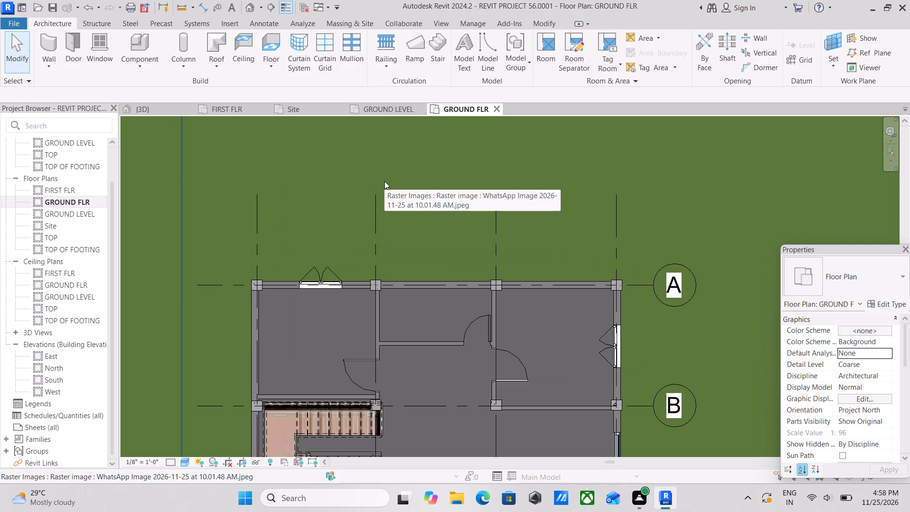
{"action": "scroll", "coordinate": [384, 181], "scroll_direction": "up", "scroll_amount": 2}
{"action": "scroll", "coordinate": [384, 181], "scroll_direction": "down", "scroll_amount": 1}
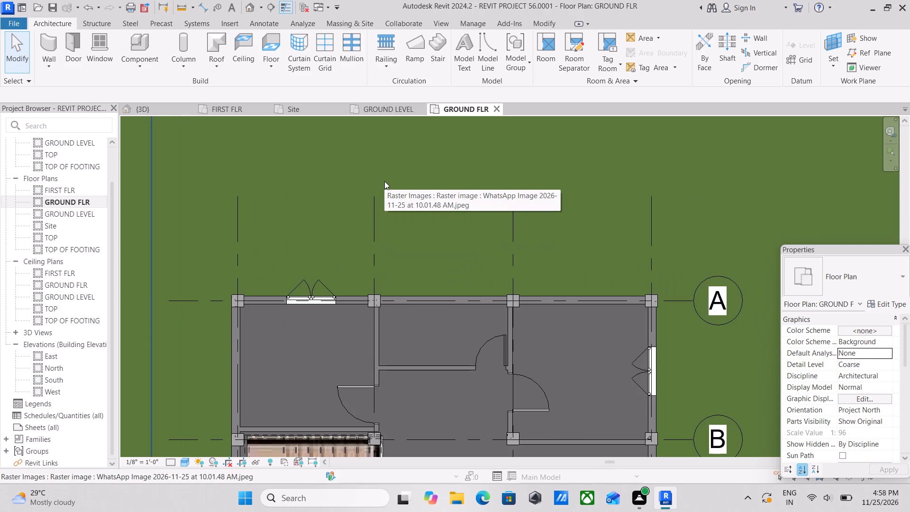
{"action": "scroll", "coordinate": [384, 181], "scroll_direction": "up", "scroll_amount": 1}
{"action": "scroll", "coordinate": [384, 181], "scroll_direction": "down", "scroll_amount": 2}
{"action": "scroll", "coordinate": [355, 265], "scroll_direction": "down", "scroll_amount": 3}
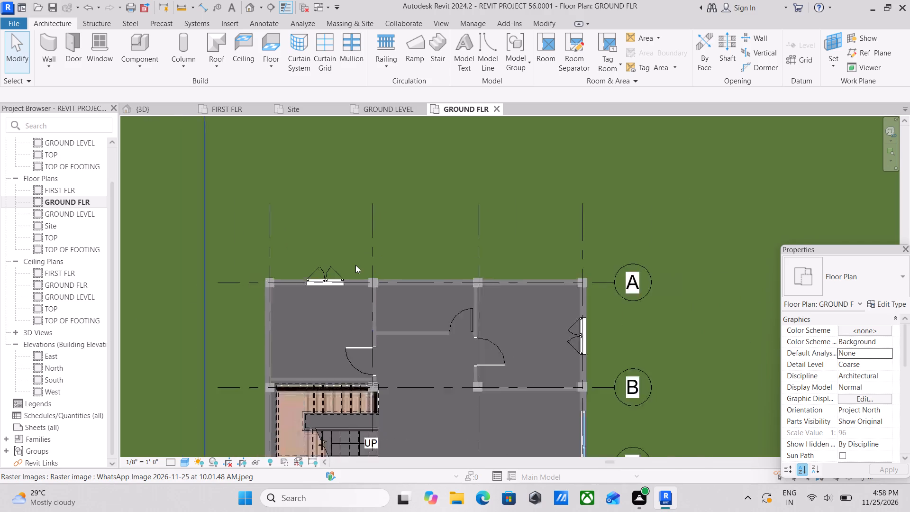
Examine the corner room beside the stair between grids A and B, including its double window, door and walls.
{"action": "scroll", "coordinate": [355, 265], "scroll_direction": "down", "scroll_amount": 2}
{"action": "scroll", "coordinate": [326, 293], "scroll_direction": "up", "scroll_amount": 2}
{"action": "middle_click_drag", "start_coordinate": [326, 293], "coordinate": [351, 229]}
{"action": "scroll", "coordinate": [351, 229], "scroll_direction": "up", "scroll_amount": 5}
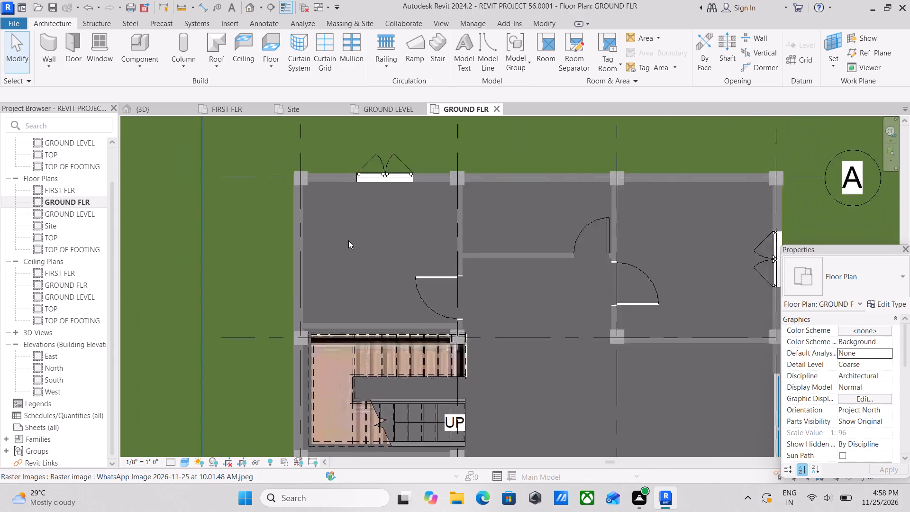
{"action": "scroll", "coordinate": [348, 240], "scroll_direction": "up", "scroll_amount": 4}
{"action": "scroll", "coordinate": [338, 237], "scroll_direction": "down", "scroll_amount": 1}
{"action": "middle_click_drag", "start_coordinate": [338, 237], "coordinate": [315, 275]}
{"action": "middle_click_drag", "start_coordinate": [318, 265], "coordinate": [305, 290]}
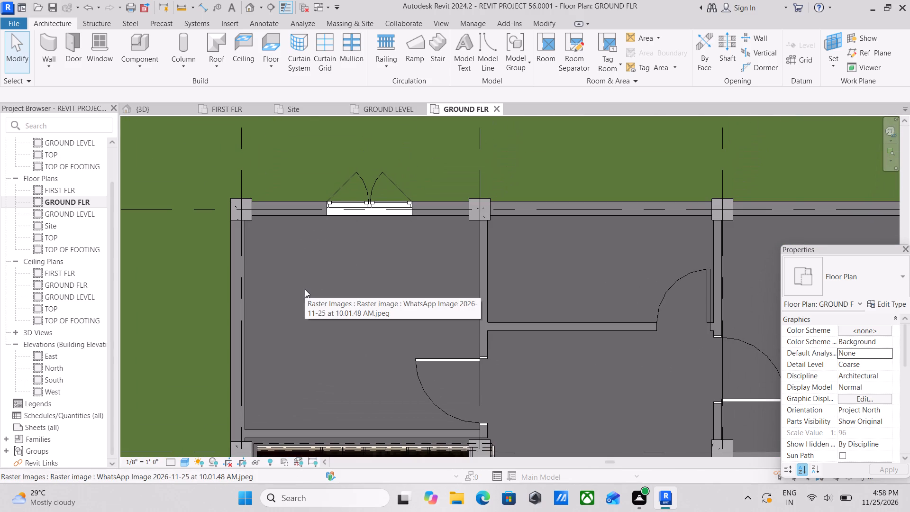
{"action": "scroll", "coordinate": [305, 289], "scroll_direction": "up", "scroll_amount": 2}
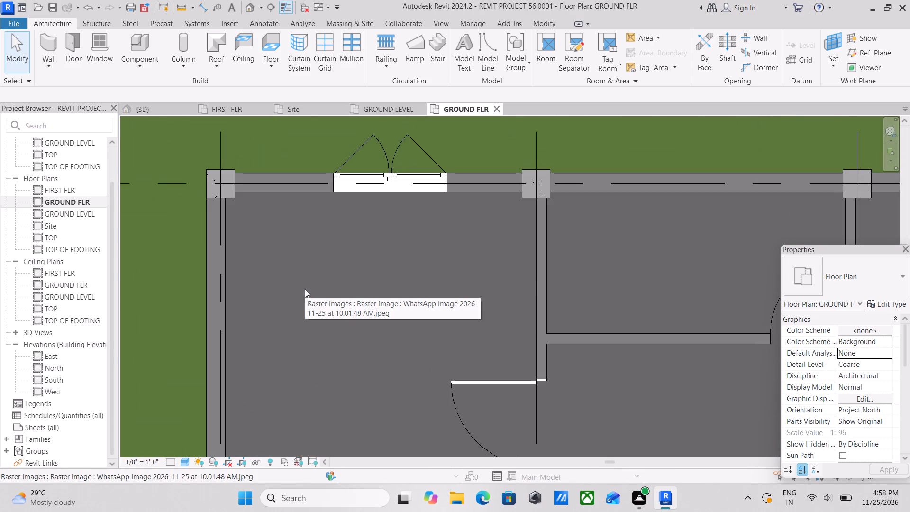
{"action": "scroll", "coordinate": [305, 289], "scroll_direction": "up", "scroll_amount": 2}
{"action": "scroll", "coordinate": [305, 289], "scroll_direction": "down", "scroll_amount": 1}
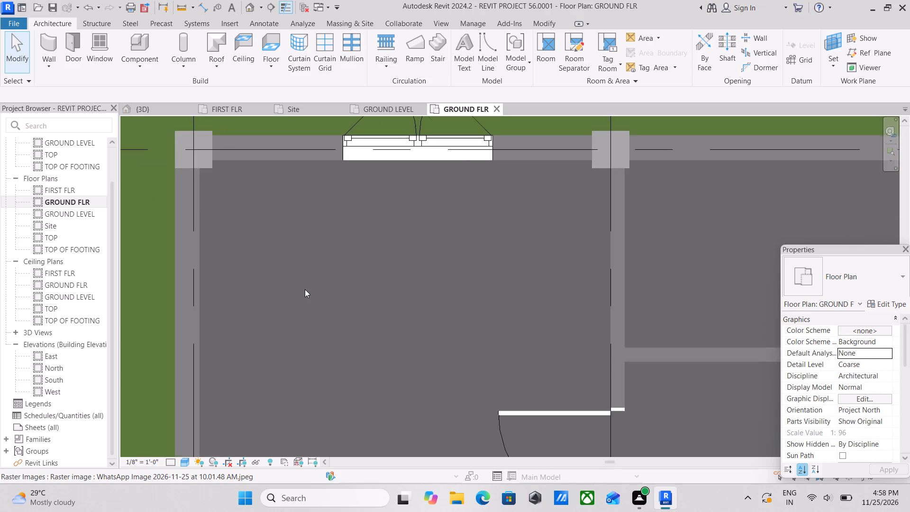
{"action": "scroll", "coordinate": [305, 289], "scroll_direction": "down", "scroll_amount": 5}
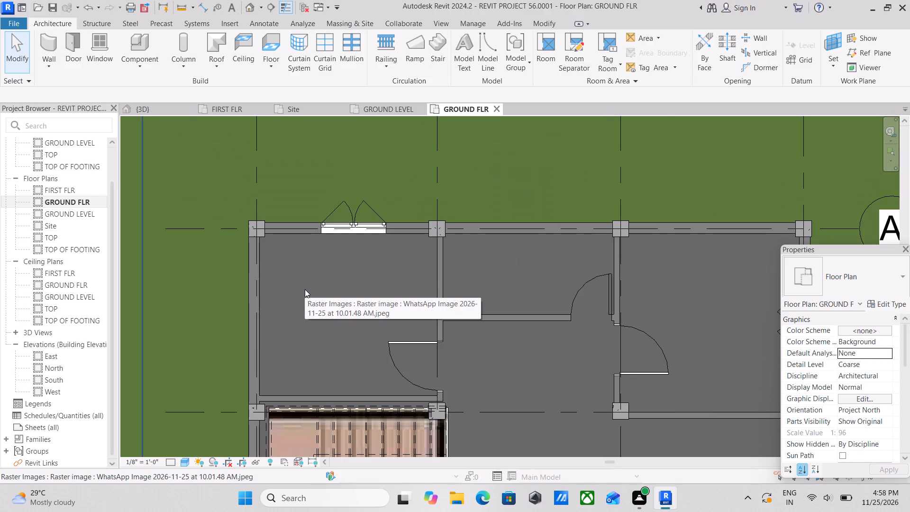
{"action": "scroll", "coordinate": [305, 289], "scroll_direction": "up", "scroll_amount": 2}
{"action": "scroll", "coordinate": [305, 289], "scroll_direction": "down", "scroll_amount": 2}
Examine the GROUND FLR plan's rooms between grids A and B, including their interior walls, doors and windows.
{"action": "scroll", "coordinate": [305, 289], "scroll_direction": "up", "scroll_amount": 1}
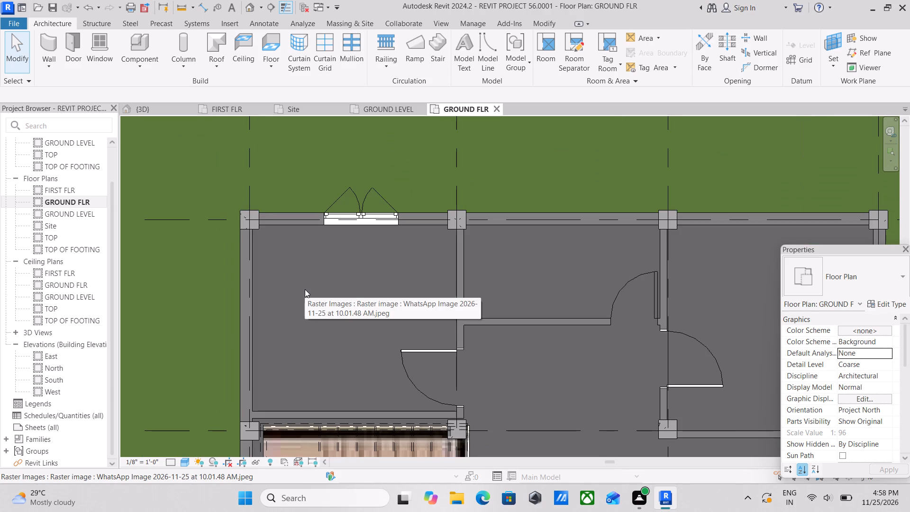
{"action": "scroll", "coordinate": [305, 289], "scroll_direction": "down", "scroll_amount": 7}
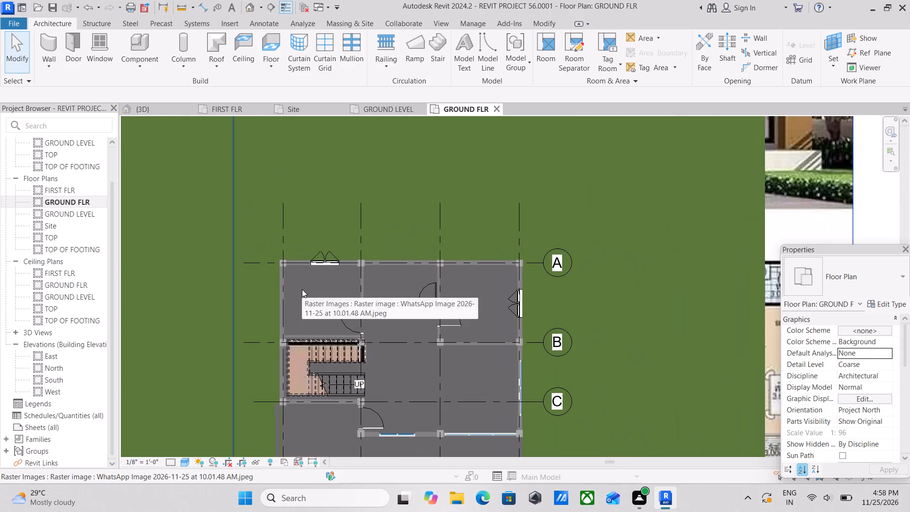
{"action": "middle_click_drag", "start_coordinate": [303, 293], "coordinate": [322, 225]}
{"action": "scroll", "coordinate": [322, 224], "scroll_direction": "up", "scroll_amount": 4}
{"action": "middle_click_drag", "start_coordinate": [325, 249], "coordinate": [323, 249]}
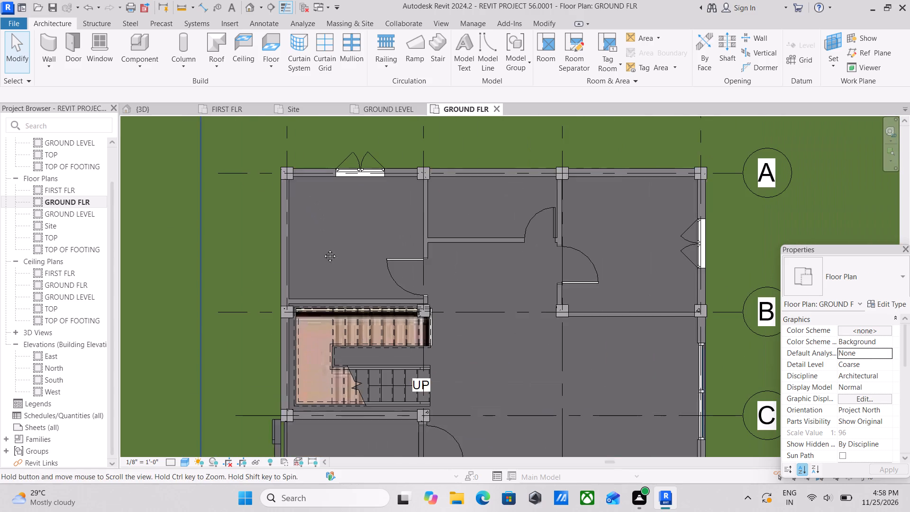
{"action": "middle_click_drag", "start_coordinate": [323, 249], "coordinate": [184, 276]}
{"action": "scroll", "coordinate": [248, 270], "scroll_direction": "up", "scroll_amount": 3}
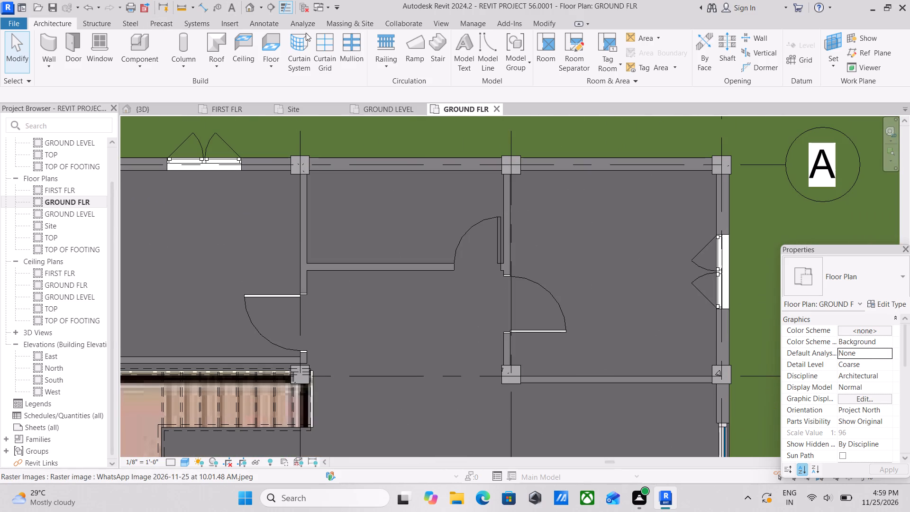
{"action": "scroll", "coordinate": [313, 105], "scroll_direction": "up", "scroll_amount": 2}
{"action": "scroll", "coordinate": [249, 226], "scroll_direction": "up", "scroll_amount": 2}
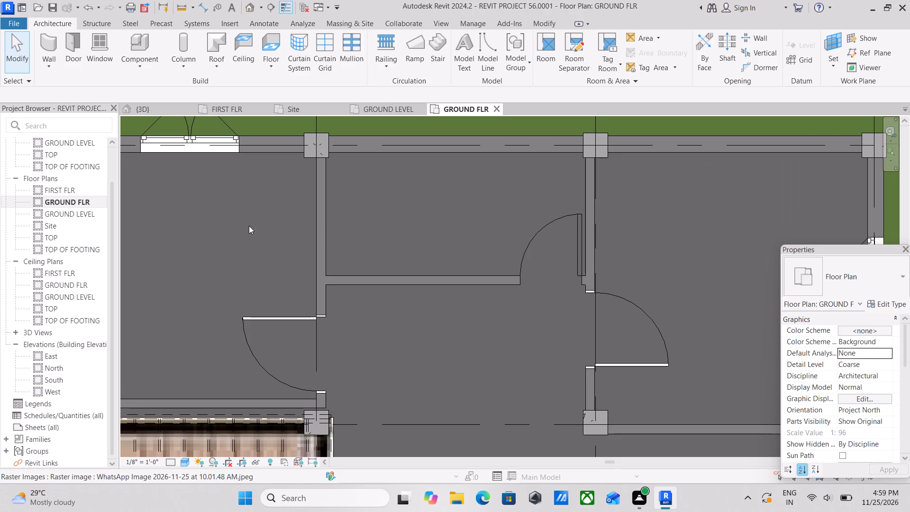
{"action": "scroll", "coordinate": [249, 226], "scroll_direction": "up", "scroll_amount": 1}
{"action": "scroll", "coordinate": [249, 226], "scroll_direction": "down", "scroll_amount": 2}
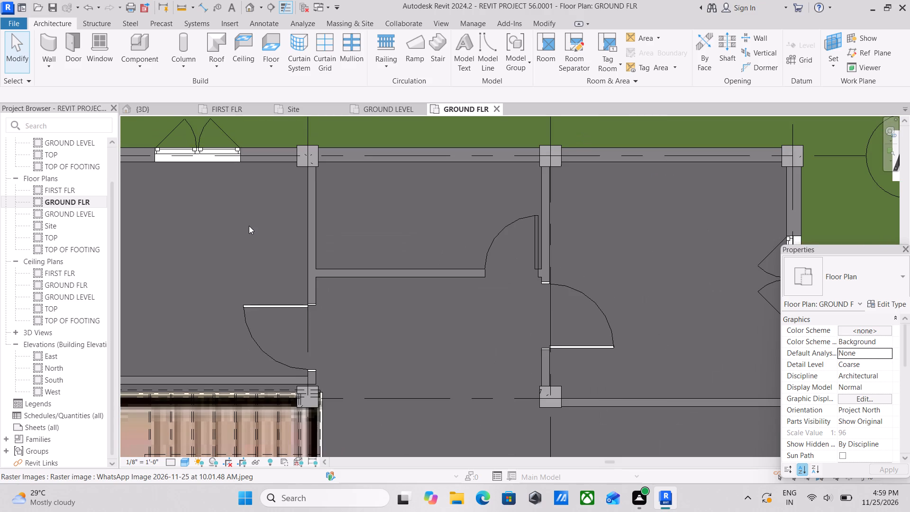
{"action": "scroll", "coordinate": [249, 226], "scroll_direction": "up", "scroll_amount": 2}
{"action": "scroll", "coordinate": [249, 226], "scroll_direction": "down", "scroll_amount": 7}
{"action": "middle_click_drag", "start_coordinate": [249, 227], "coordinate": [282, 228]}
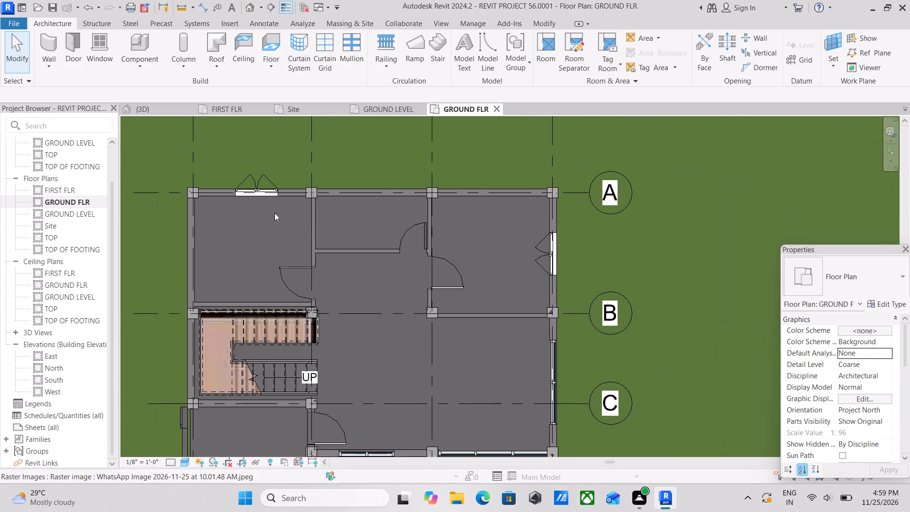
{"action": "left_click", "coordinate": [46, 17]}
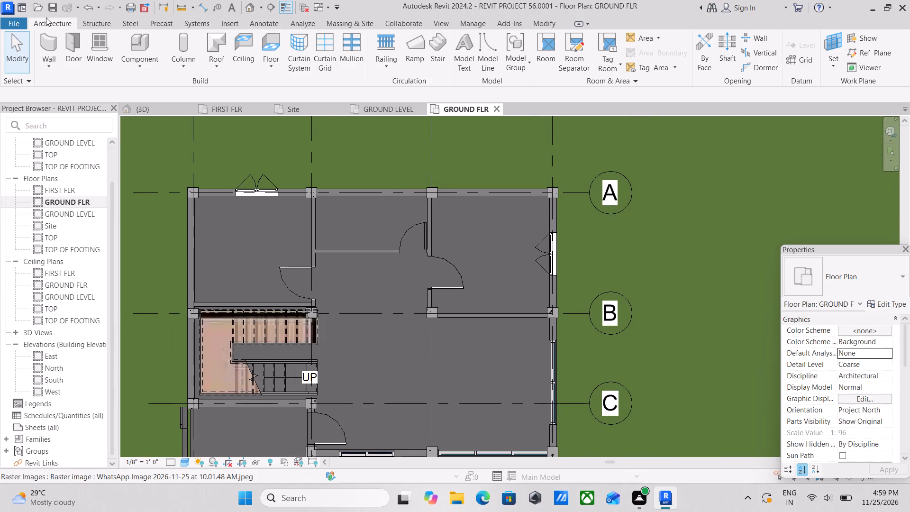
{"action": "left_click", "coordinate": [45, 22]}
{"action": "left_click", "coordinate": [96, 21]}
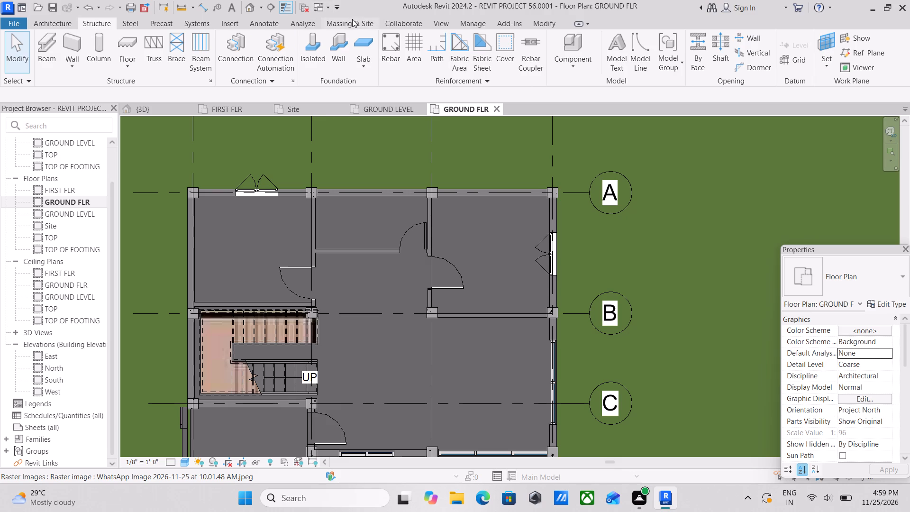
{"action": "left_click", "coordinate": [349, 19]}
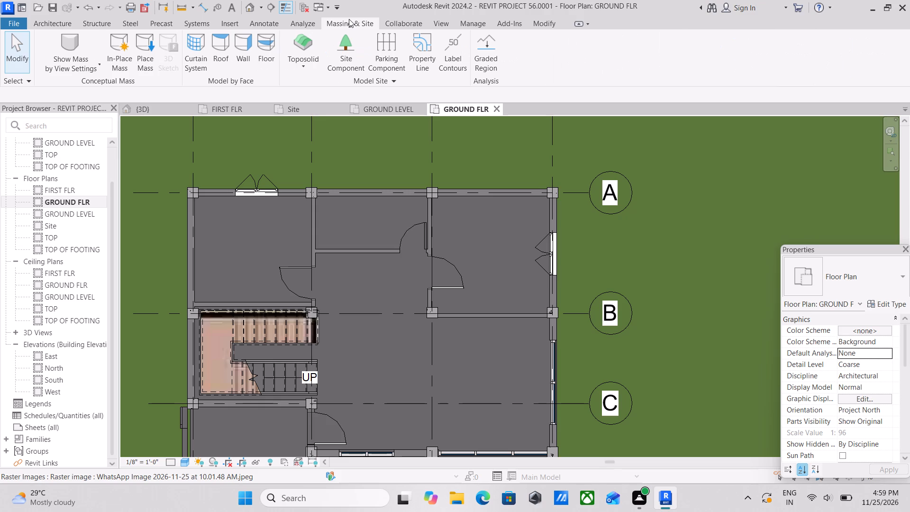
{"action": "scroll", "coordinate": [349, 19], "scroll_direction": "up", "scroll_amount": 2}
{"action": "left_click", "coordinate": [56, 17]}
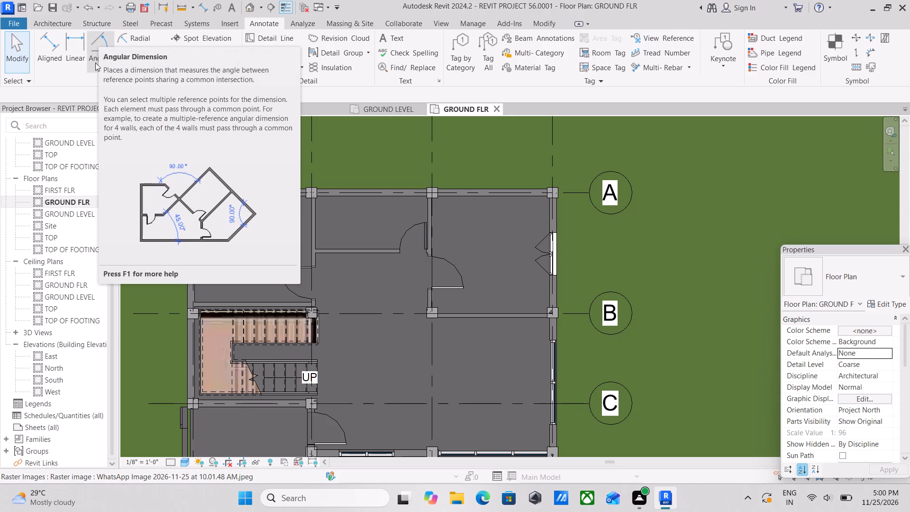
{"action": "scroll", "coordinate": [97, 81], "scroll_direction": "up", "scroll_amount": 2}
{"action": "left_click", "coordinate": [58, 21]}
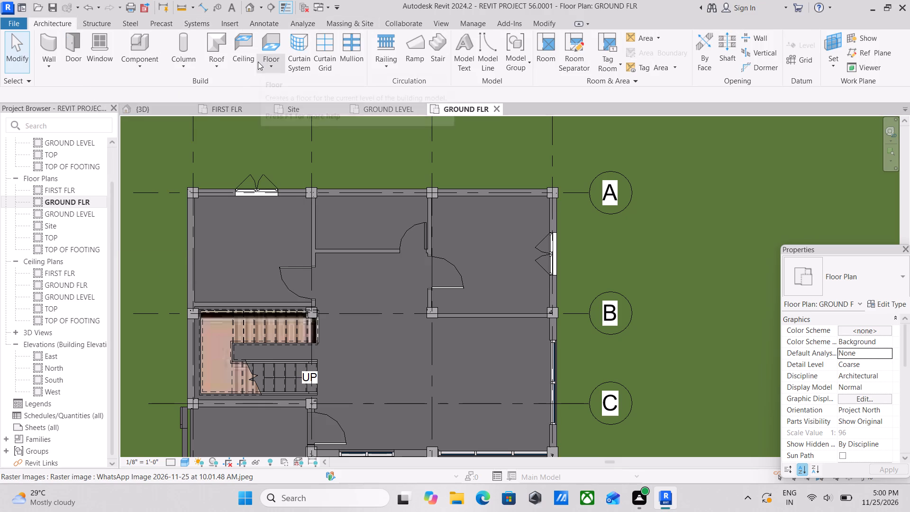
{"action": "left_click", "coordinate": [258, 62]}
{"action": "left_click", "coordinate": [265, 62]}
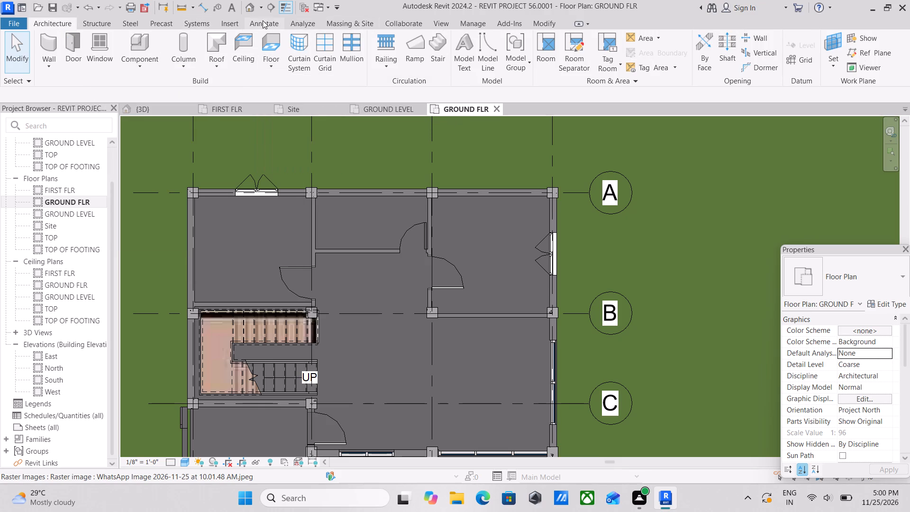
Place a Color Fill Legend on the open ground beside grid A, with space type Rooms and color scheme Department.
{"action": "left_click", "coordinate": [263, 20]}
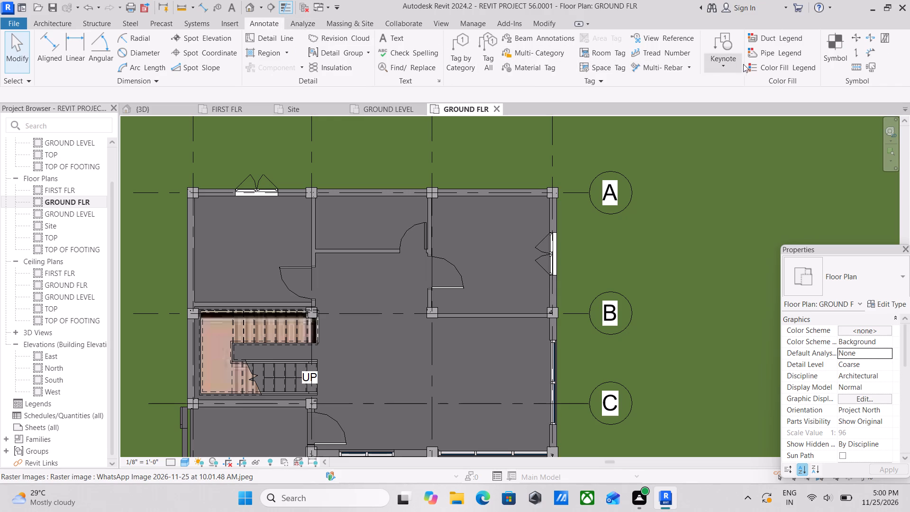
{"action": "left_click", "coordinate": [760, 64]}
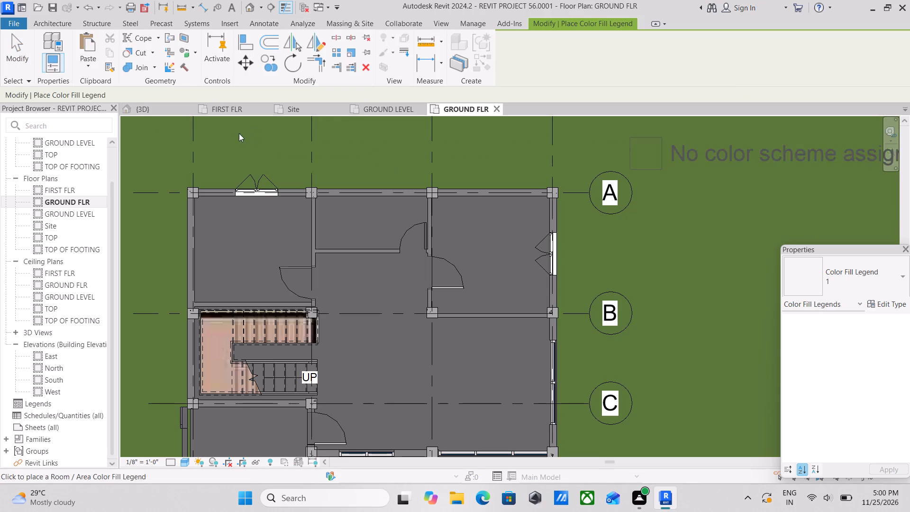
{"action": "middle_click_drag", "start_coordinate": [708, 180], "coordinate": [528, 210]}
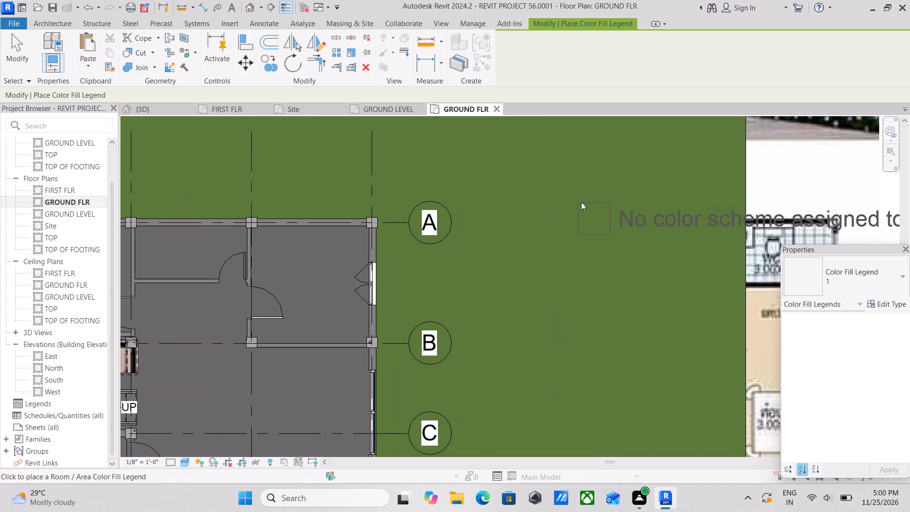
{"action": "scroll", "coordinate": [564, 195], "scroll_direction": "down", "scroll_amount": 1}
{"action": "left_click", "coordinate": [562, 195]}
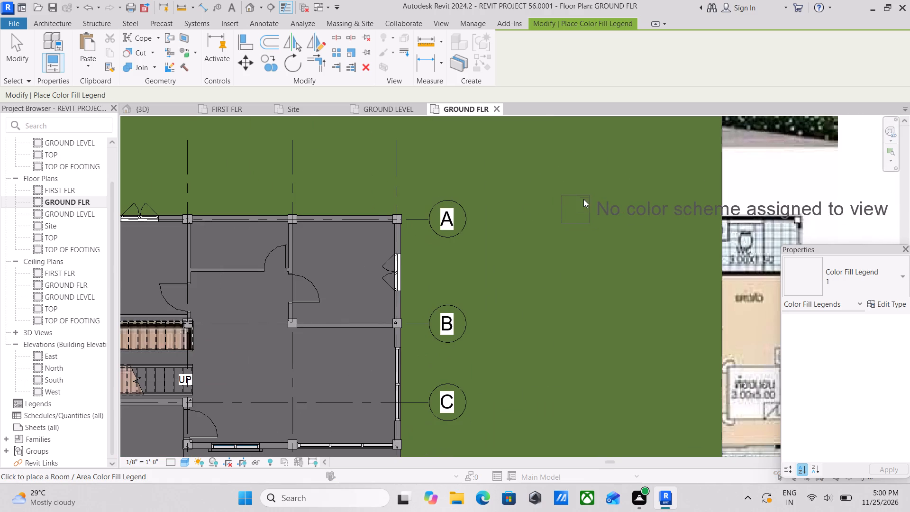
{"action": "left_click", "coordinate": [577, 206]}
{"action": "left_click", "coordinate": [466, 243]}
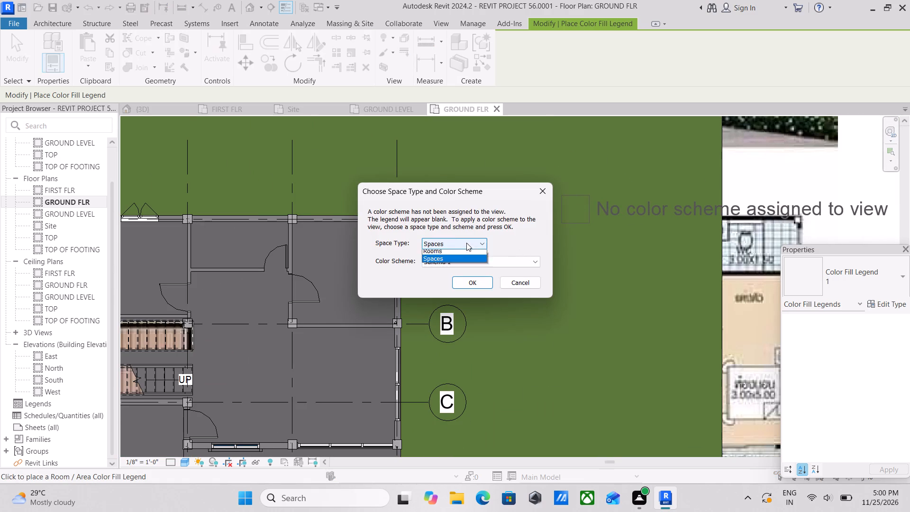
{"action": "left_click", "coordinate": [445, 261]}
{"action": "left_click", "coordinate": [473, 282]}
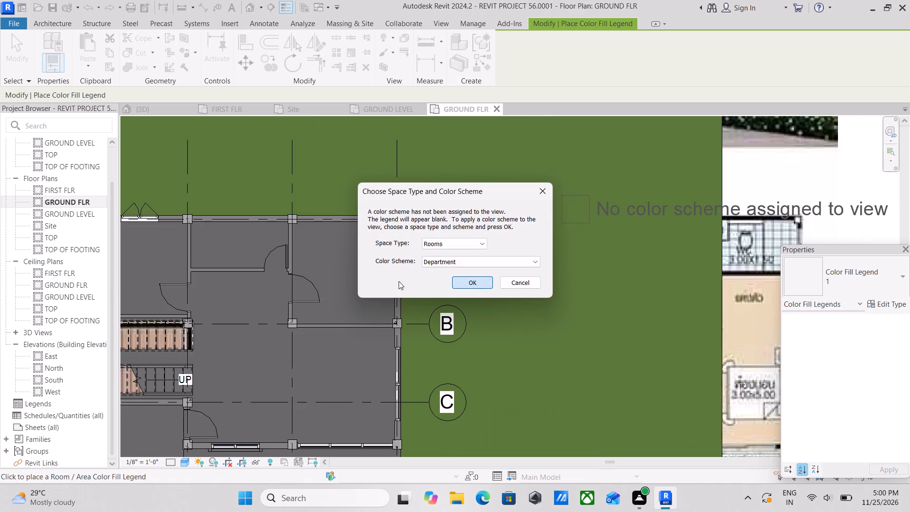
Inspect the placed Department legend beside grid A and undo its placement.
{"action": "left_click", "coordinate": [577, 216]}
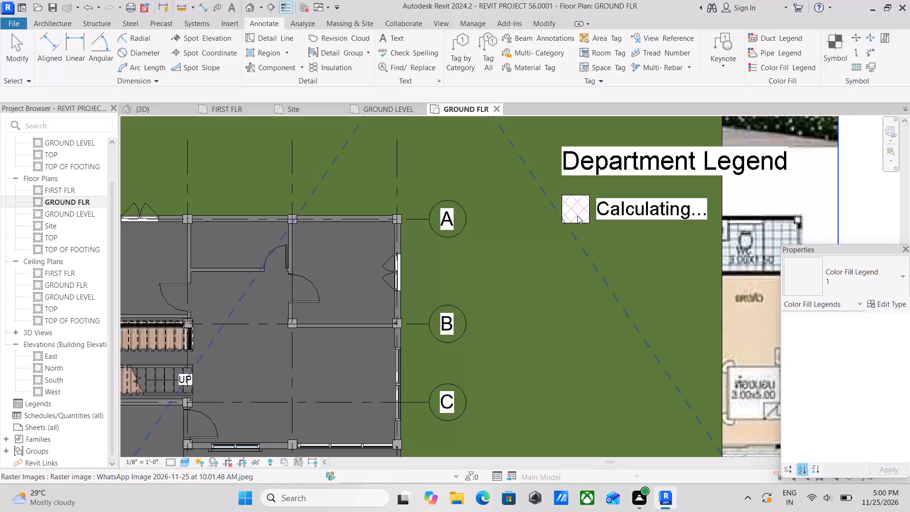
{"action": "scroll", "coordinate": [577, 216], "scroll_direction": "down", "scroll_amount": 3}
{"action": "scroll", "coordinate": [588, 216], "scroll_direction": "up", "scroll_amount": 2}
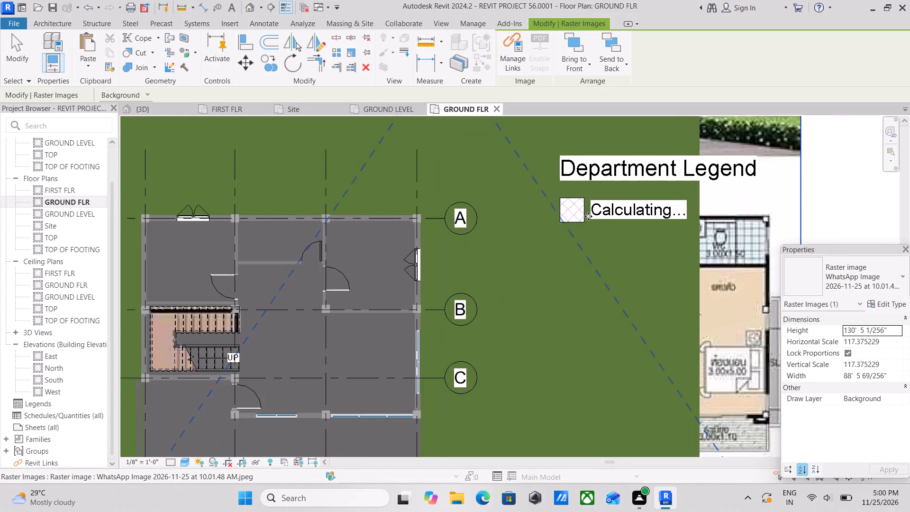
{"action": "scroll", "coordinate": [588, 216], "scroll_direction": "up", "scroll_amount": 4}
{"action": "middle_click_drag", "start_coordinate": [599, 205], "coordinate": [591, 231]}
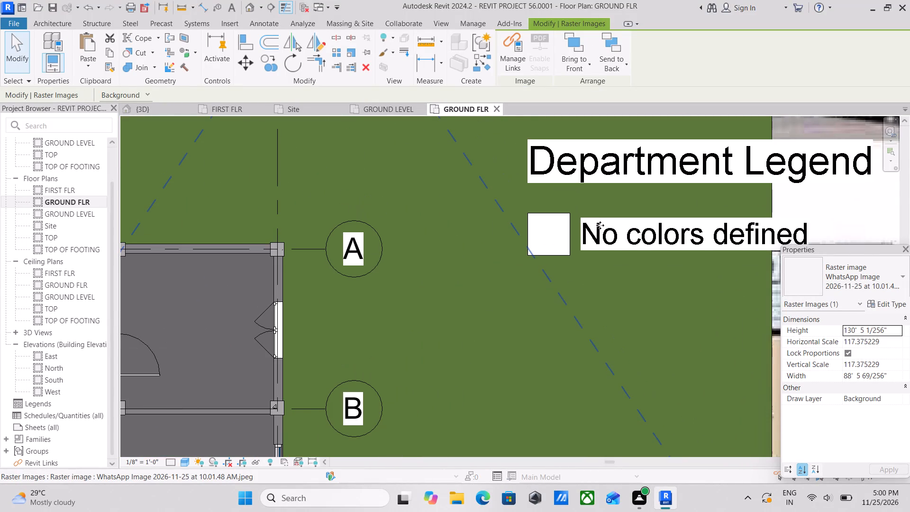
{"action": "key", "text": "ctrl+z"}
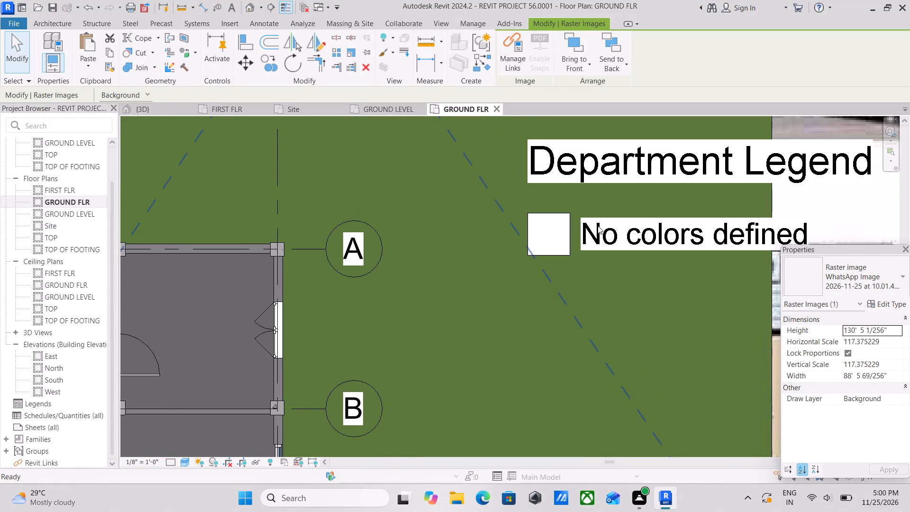
Review the GROUND FLR plan's overall layout across grids A to C and 1 to 4.
{"action": "scroll", "coordinate": [598, 226], "scroll_direction": "down", "scroll_amount": 5}
{"action": "scroll", "coordinate": [364, 223], "scroll_direction": "up", "scroll_amount": 1}
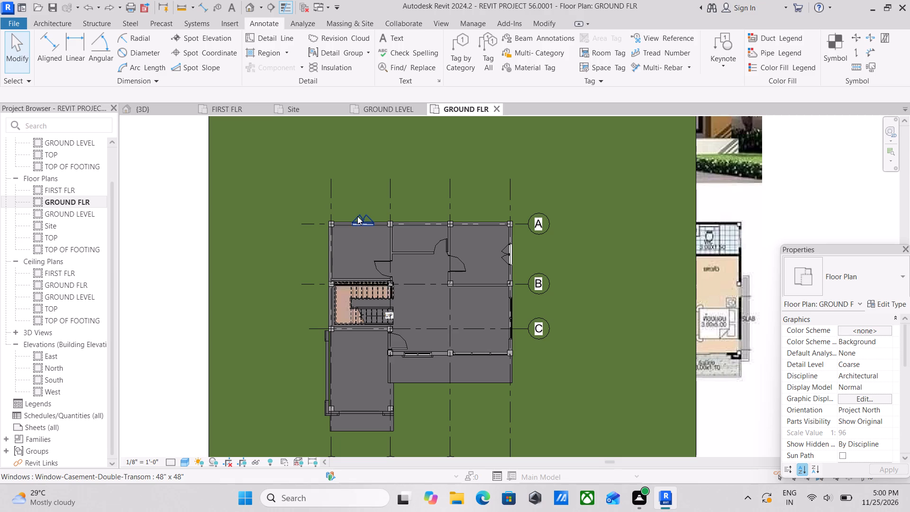
{"action": "scroll", "coordinate": [357, 216], "scroll_direction": "up", "scroll_amount": 3}
{"action": "scroll", "coordinate": [357, 216], "scroll_direction": "down", "scroll_amount": 2}
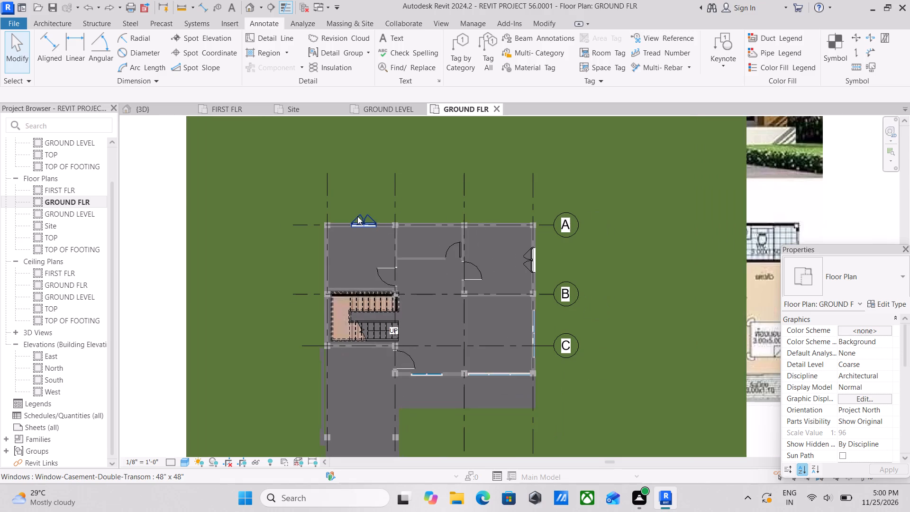
{"action": "scroll", "coordinate": [357, 216], "scroll_direction": "down", "scroll_amount": 2}
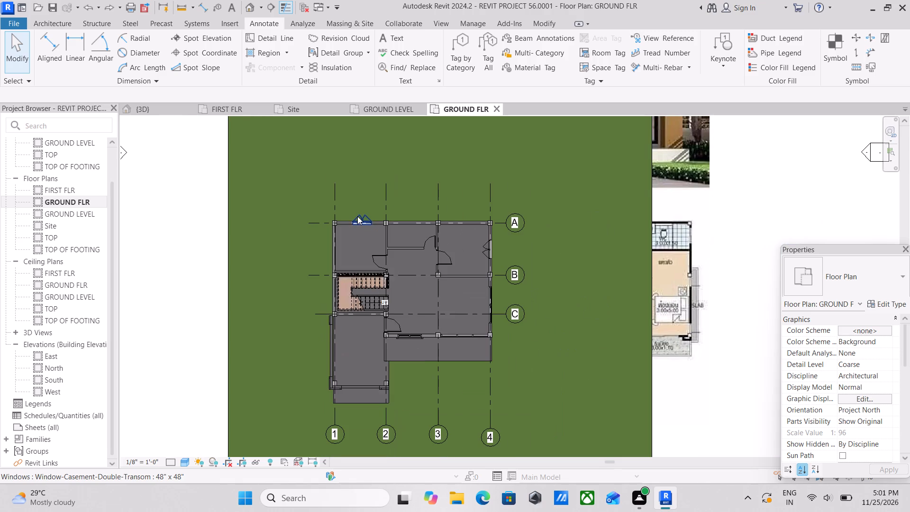
{"action": "scroll", "coordinate": [357, 216], "scroll_direction": "up", "scroll_amount": 4}
{"action": "scroll", "coordinate": [357, 216], "scroll_direction": "down", "scroll_amount": 5}
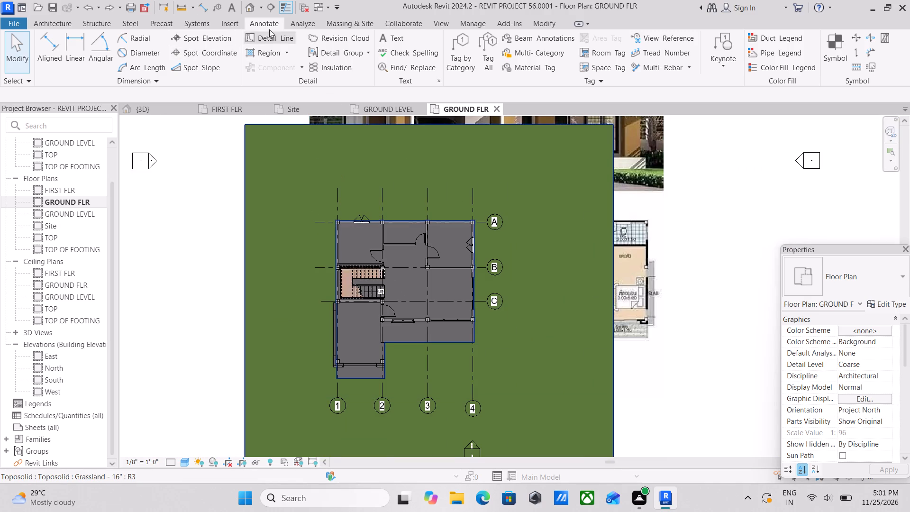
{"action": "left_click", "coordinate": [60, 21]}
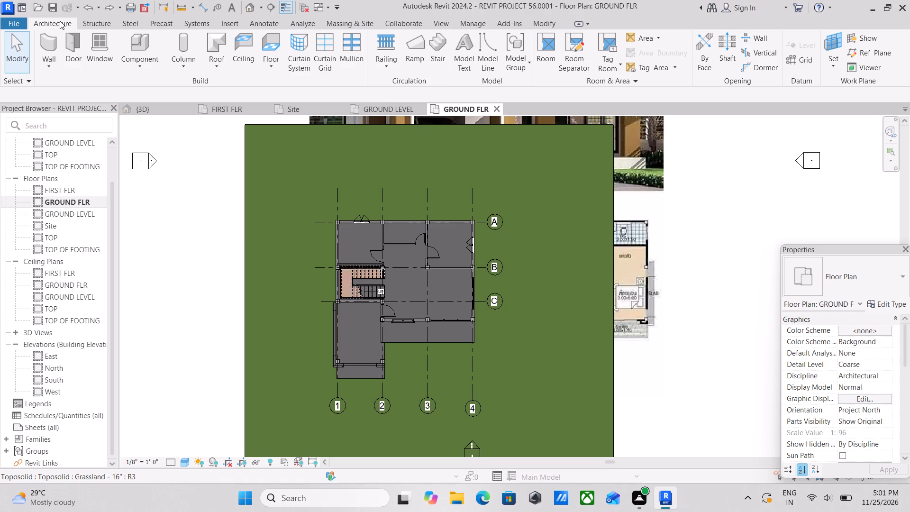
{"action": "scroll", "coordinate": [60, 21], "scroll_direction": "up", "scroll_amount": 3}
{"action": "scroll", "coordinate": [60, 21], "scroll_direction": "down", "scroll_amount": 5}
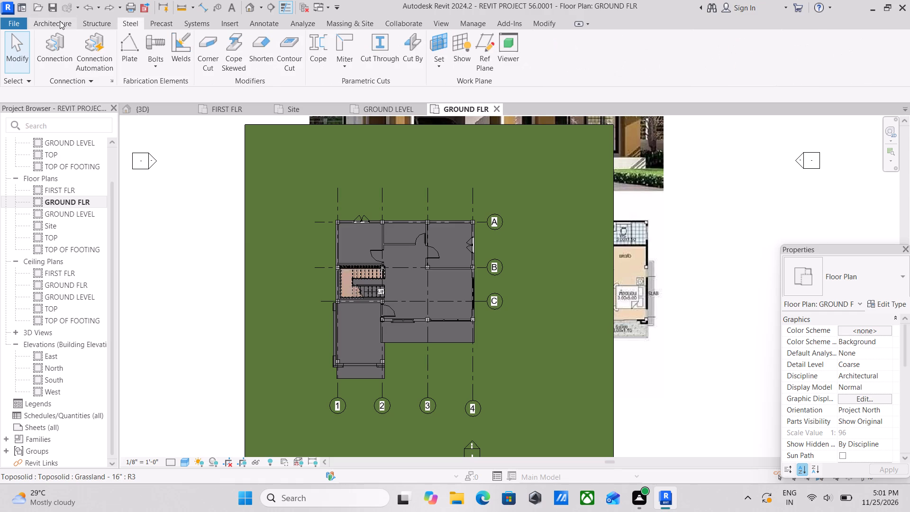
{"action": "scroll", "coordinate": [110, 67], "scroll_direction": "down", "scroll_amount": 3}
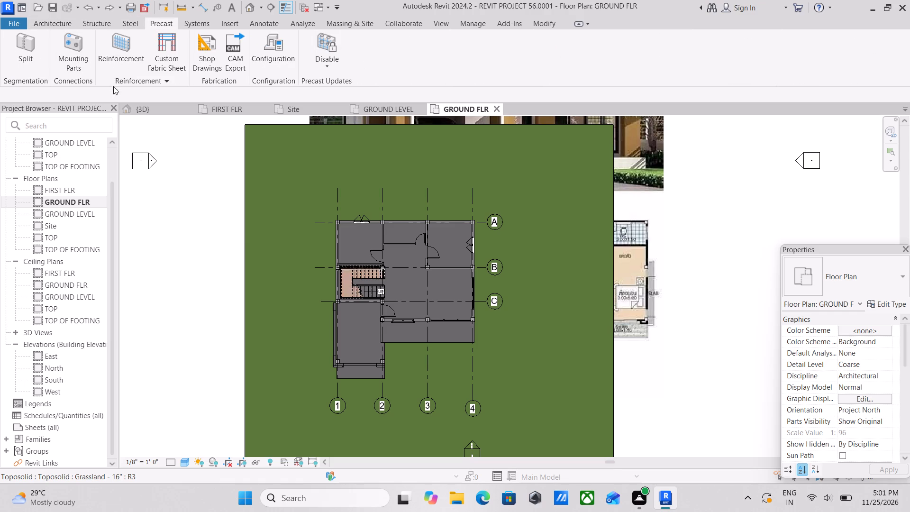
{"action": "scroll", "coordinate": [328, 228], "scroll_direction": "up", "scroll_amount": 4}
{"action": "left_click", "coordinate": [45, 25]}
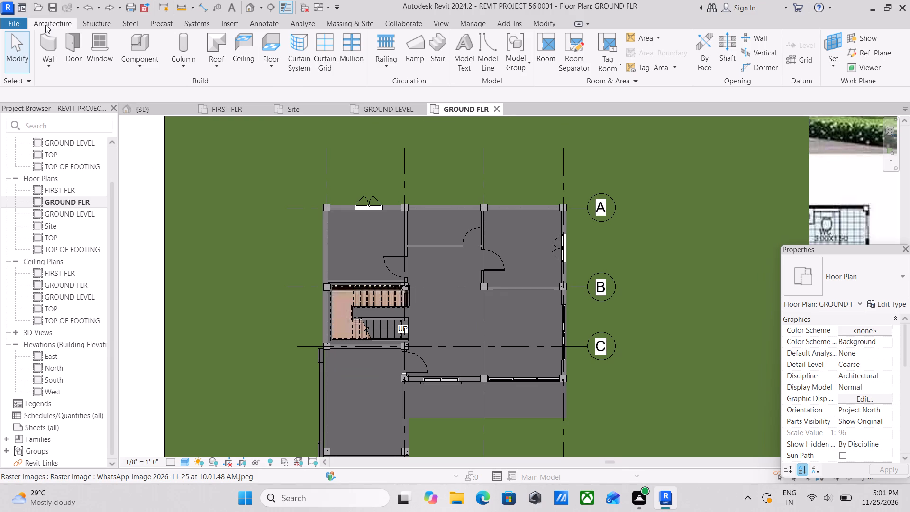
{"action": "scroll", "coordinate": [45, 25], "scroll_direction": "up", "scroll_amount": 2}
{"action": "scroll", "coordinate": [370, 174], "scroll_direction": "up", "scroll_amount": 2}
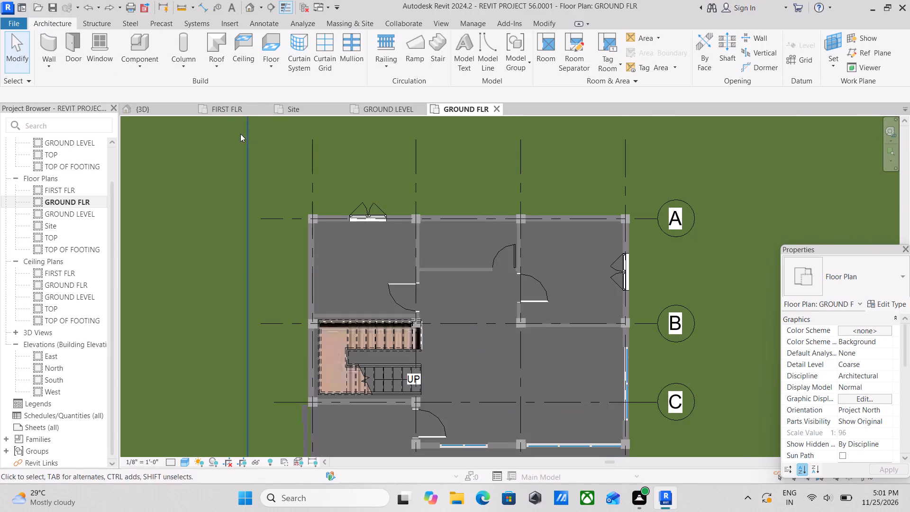
Place rooms automatically in all enclosed spaces of the GROUND FLR plan.
{"action": "scroll", "coordinate": [399, 280], "scroll_direction": "up", "scroll_amount": 3}
{"action": "middle_click_drag", "start_coordinate": [404, 280], "coordinate": [267, 307]}
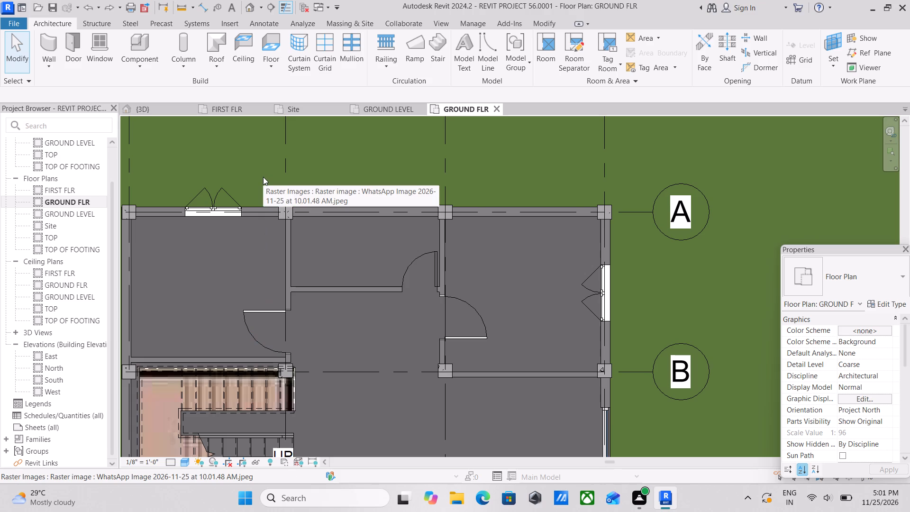
{"action": "scroll", "coordinate": [263, 177], "scroll_direction": "up", "scroll_amount": 2}
{"action": "scroll", "coordinate": [337, 169], "scroll_direction": "down", "scroll_amount": 2}
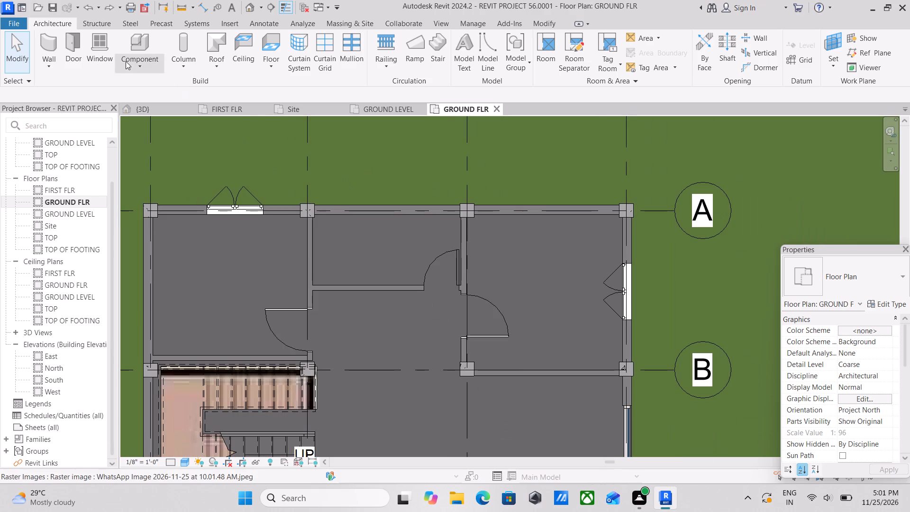
{"action": "middle_click_drag", "start_coordinate": [227, 209], "coordinate": [274, 209]}
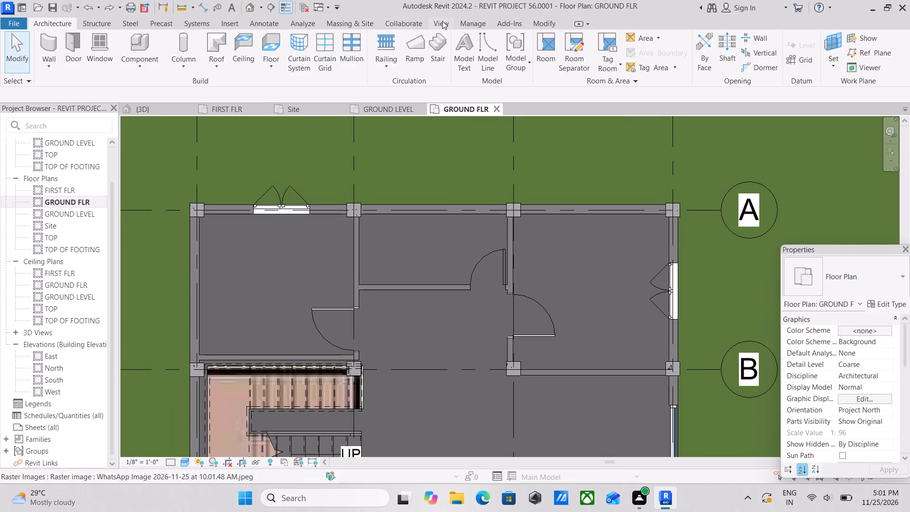
{"action": "left_click", "coordinate": [105, 22]}
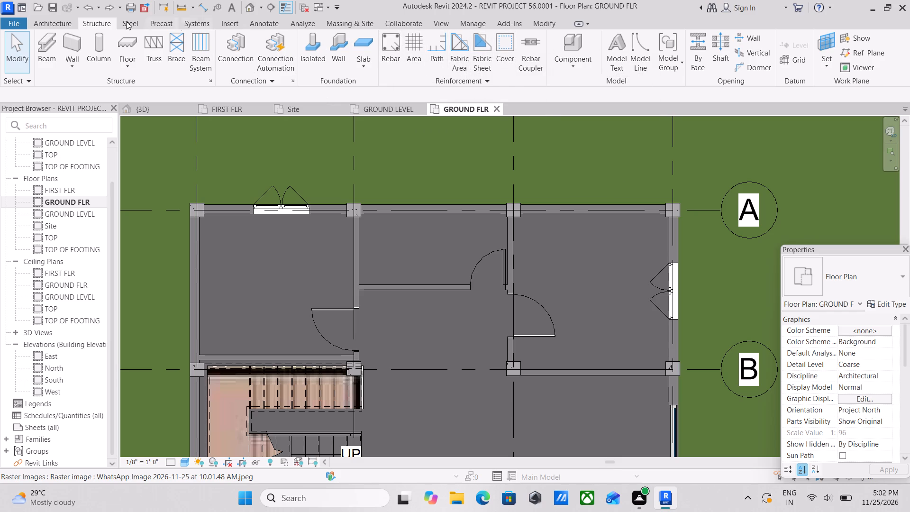
{"action": "left_click", "coordinate": [42, 20]}
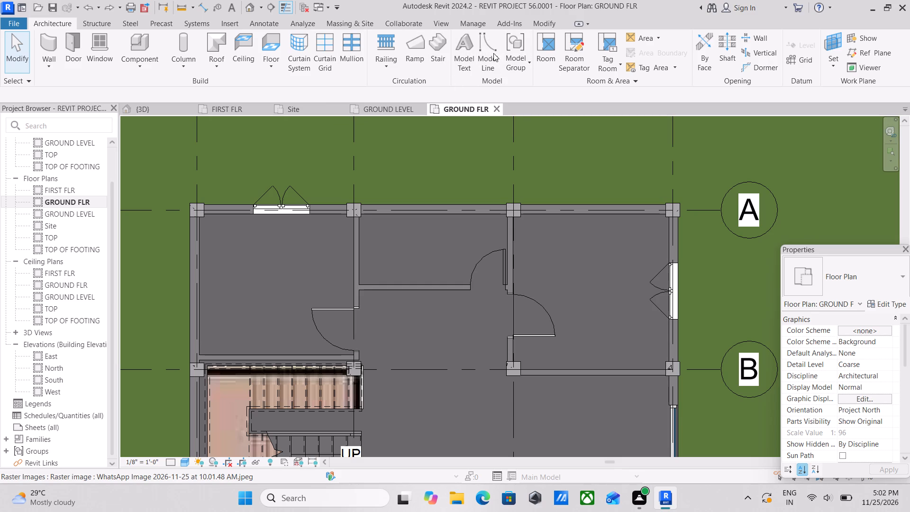
{"action": "left_click", "coordinate": [551, 53]}
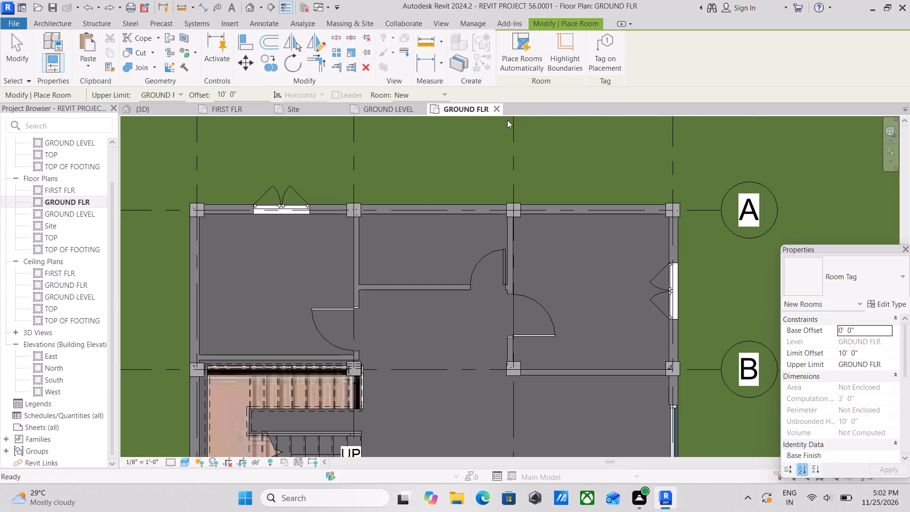
{"action": "left_click", "coordinate": [515, 53]}
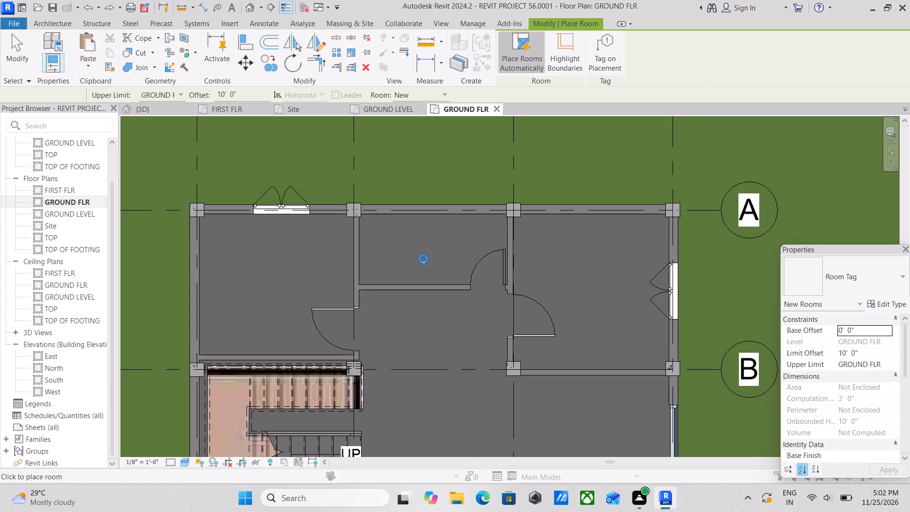
{"action": "scroll", "coordinate": [423, 259], "scroll_direction": "down", "scroll_amount": 2}
{"action": "left_click", "coordinate": [518, 253]}
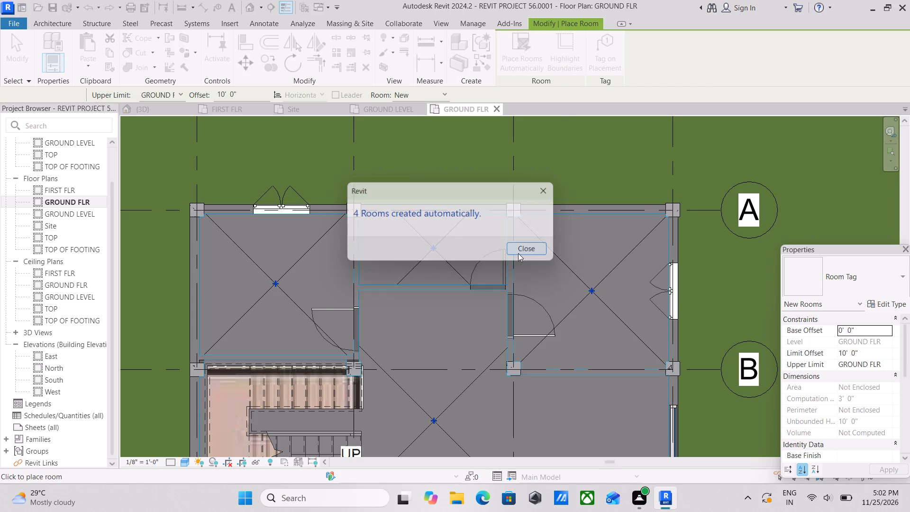
Examine the GROUND FLR plan from the front porch back to grid A, and inspect the small room between grids 2 and 3.
{"action": "scroll", "coordinate": [510, 254], "scroll_direction": "down", "scroll_amount": 1}
{"action": "middle_click_drag", "start_coordinate": [510, 254], "coordinate": [512, 161]}
{"action": "middle_click_drag", "start_coordinate": [454, 279], "coordinate": [461, 168]}
{"action": "scroll", "coordinate": [452, 273], "scroll_direction": "down", "scroll_amount": 1}
{"action": "middle_click_drag", "start_coordinate": [452, 272], "coordinate": [469, 180]}
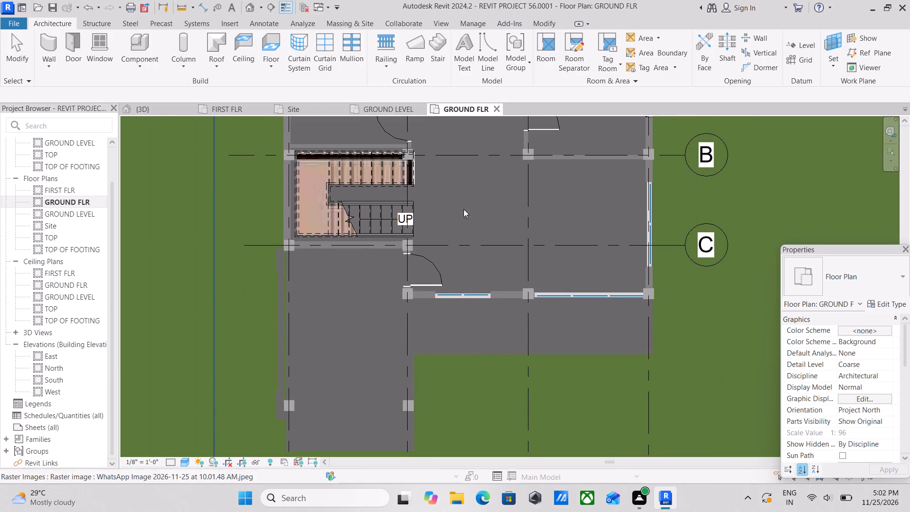
{"action": "scroll", "coordinate": [413, 337], "scroll_direction": "up", "scroll_amount": 2}
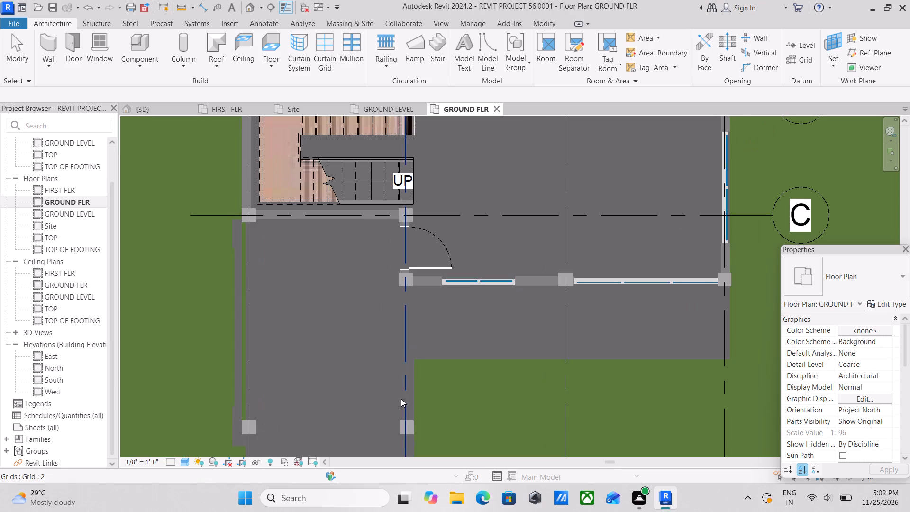
{"action": "middle_click_drag", "start_coordinate": [405, 395], "coordinate": [468, 235]}
{"action": "scroll", "coordinate": [465, 269], "scroll_direction": "down", "scroll_amount": 1}
{"action": "middle_click_drag", "start_coordinate": [391, 260], "coordinate": [384, 369]}
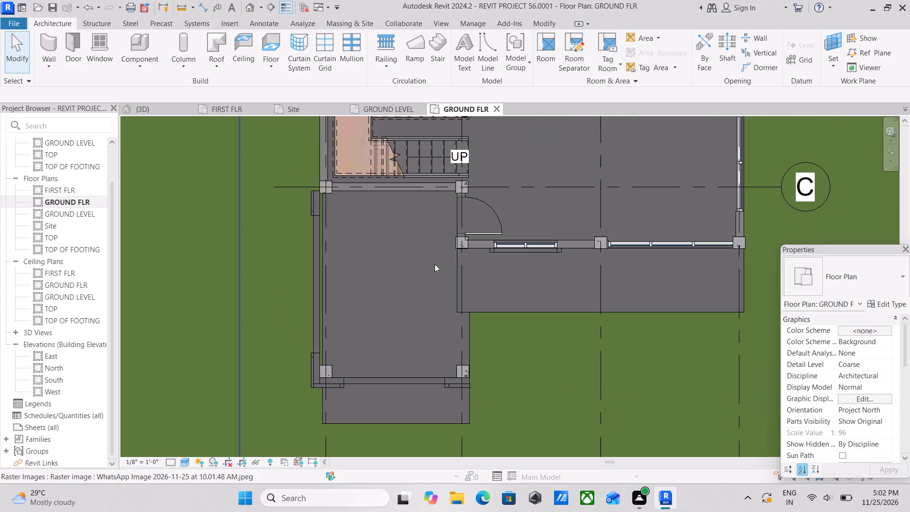
{"action": "scroll", "coordinate": [469, 251], "scroll_direction": "up", "scroll_amount": 2}
{"action": "middle_click_drag", "start_coordinate": [469, 240], "coordinate": [400, 377]}
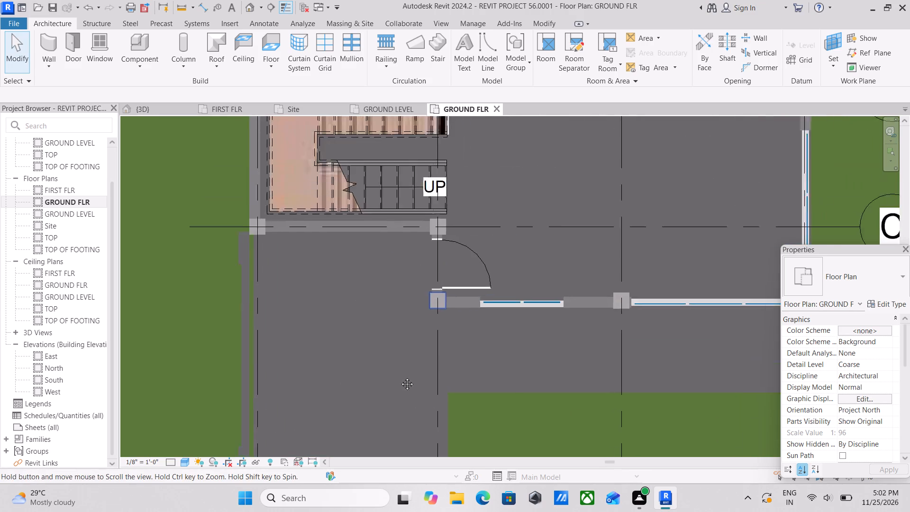
{"action": "middle_click_drag", "start_coordinate": [400, 377], "coordinate": [388, 390]}
{"action": "middle_click_drag", "start_coordinate": [457, 226], "coordinate": [451, 284]}
{"action": "scroll", "coordinate": [451, 245], "scroll_direction": "down", "scroll_amount": 1}
{"action": "middle_click_drag", "start_coordinate": [451, 246], "coordinate": [455, 371]}
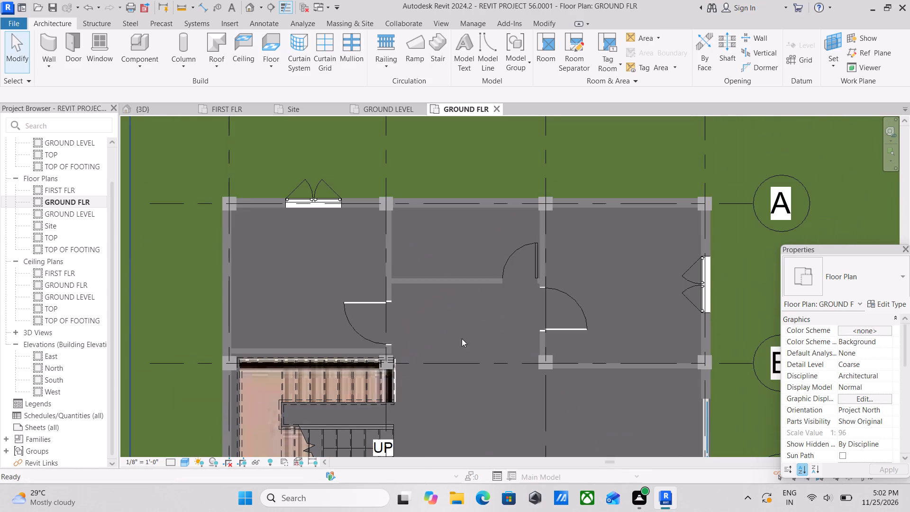
{"action": "left_click", "coordinate": [466, 243]}
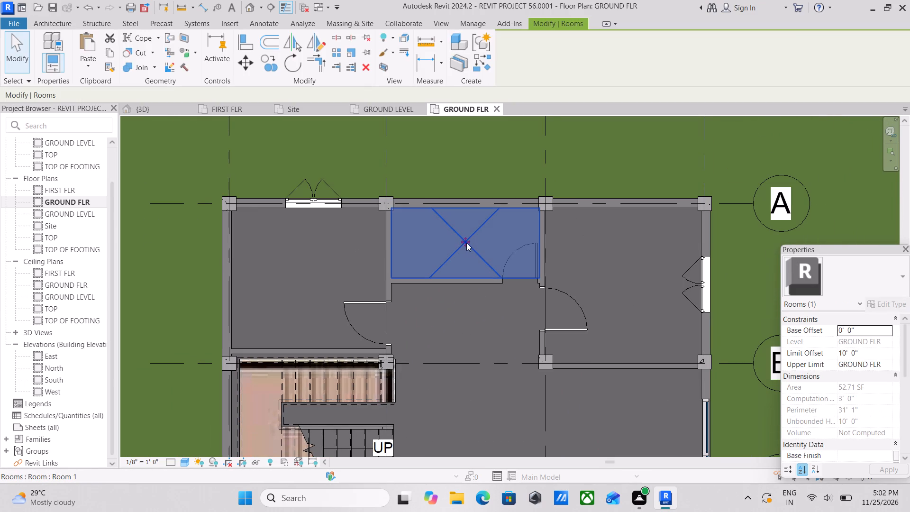
{"action": "key", "text": "Escape"}
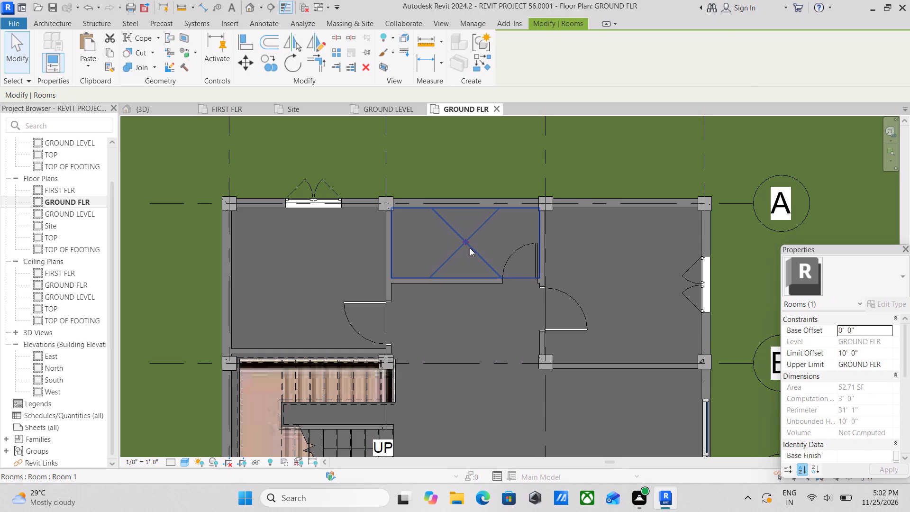
Place horizontal room tags without leaders in the three rooms along grid A and the large room beside the stair.
{"action": "left_click", "coordinate": [601, 51]}
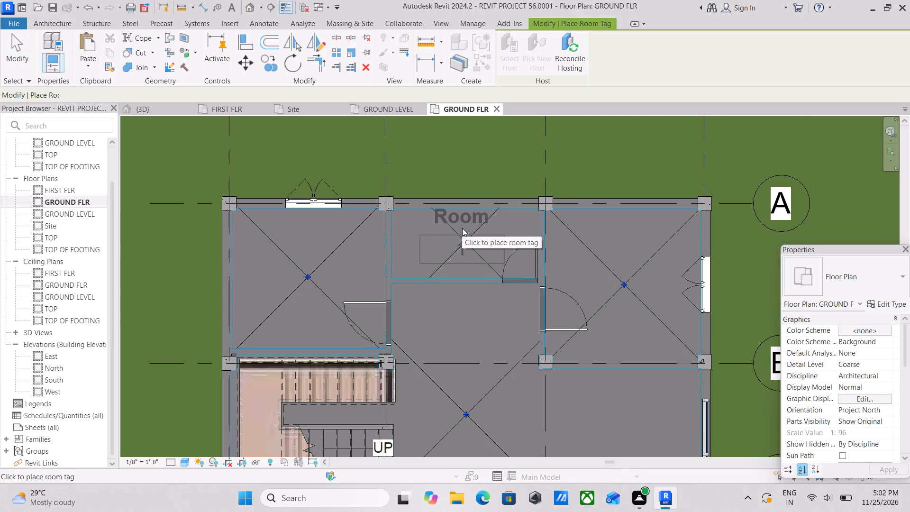
{"action": "left_click", "coordinate": [462, 228]}
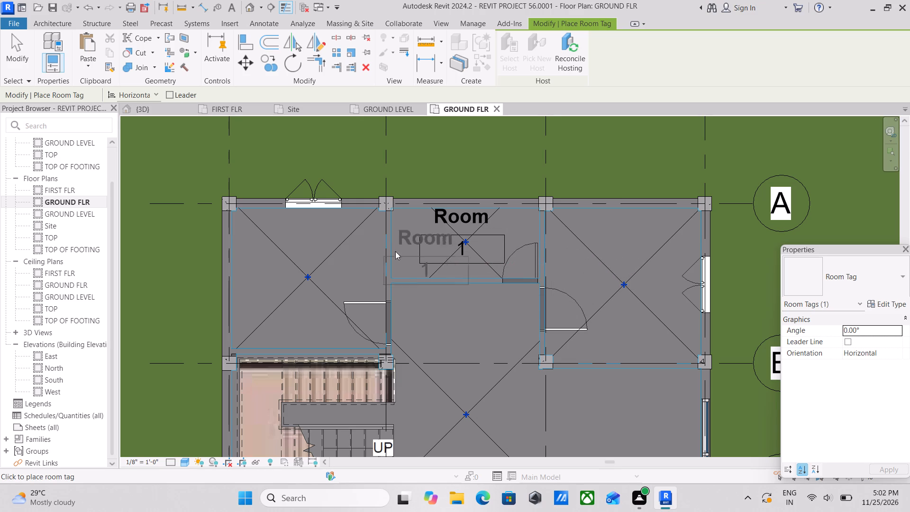
{"action": "left_click", "coordinate": [307, 255]}
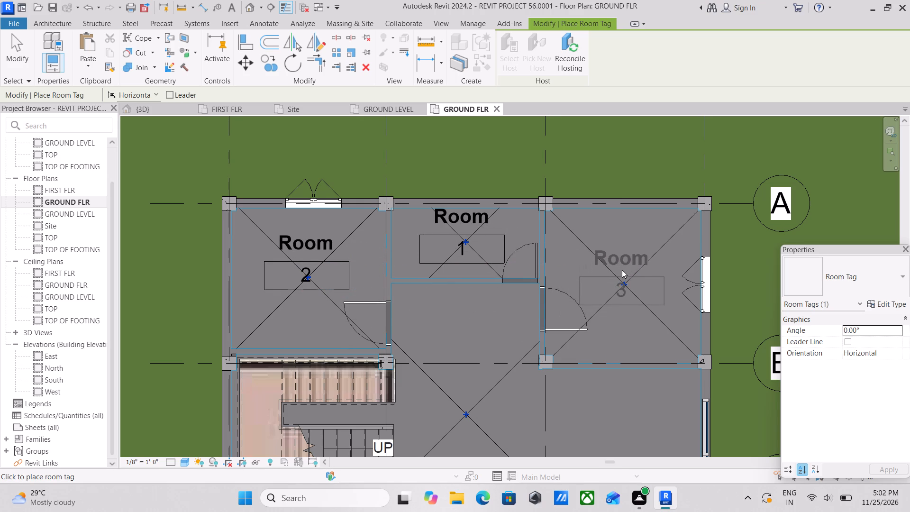
{"action": "left_click", "coordinate": [622, 270]}
{"action": "middle_click_drag", "start_coordinate": [582, 287], "coordinate": [558, 181]}
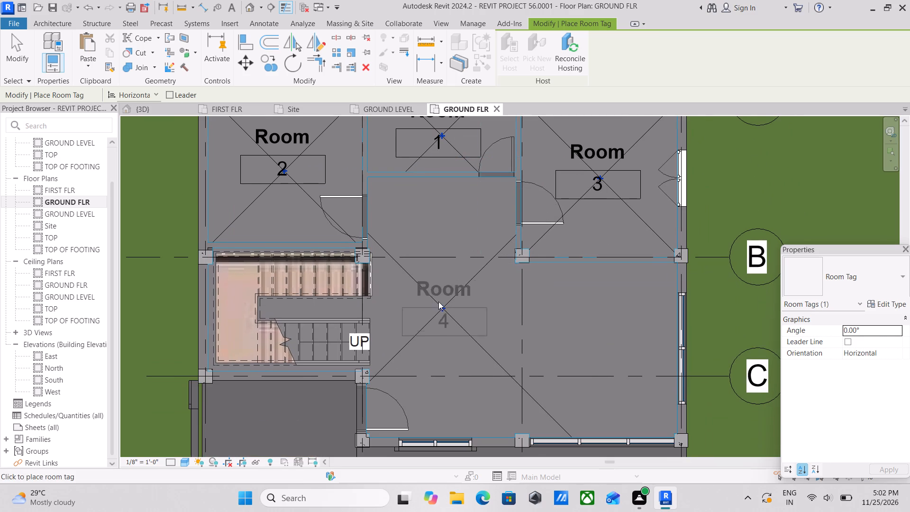
{"action": "left_click", "coordinate": [440, 297]}
{"action": "middle_click_drag", "start_coordinate": [439, 309], "coordinate": [477, 230]}
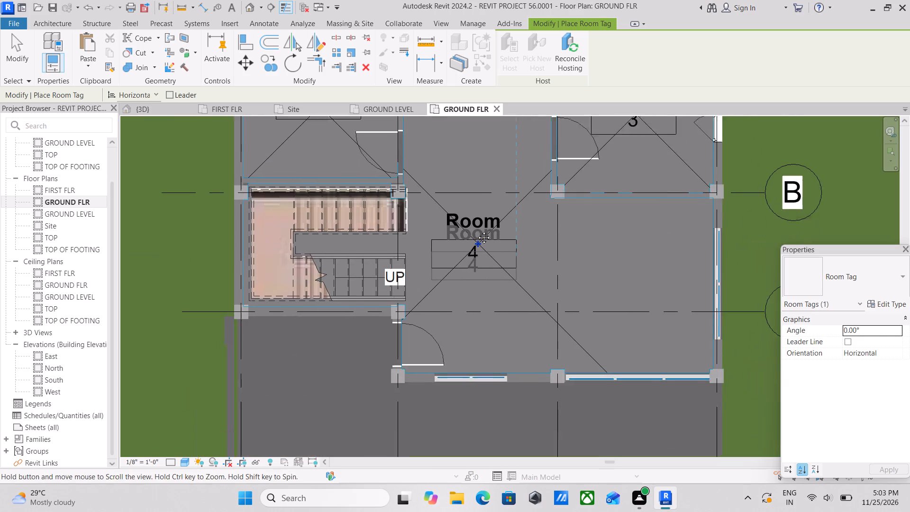
{"action": "middle_click_drag", "start_coordinate": [477, 230], "coordinate": [477, 229]}
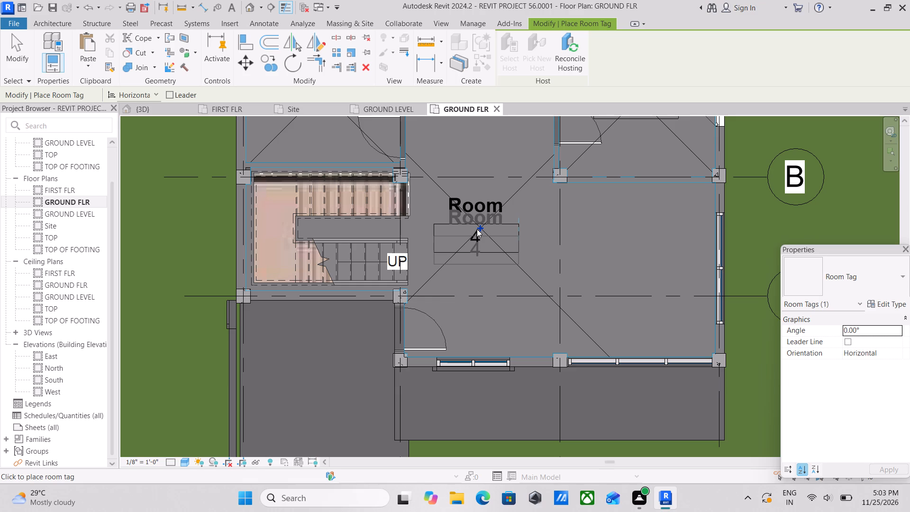
{"action": "scroll", "coordinate": [477, 229], "scroll_direction": "up", "scroll_amount": 1}
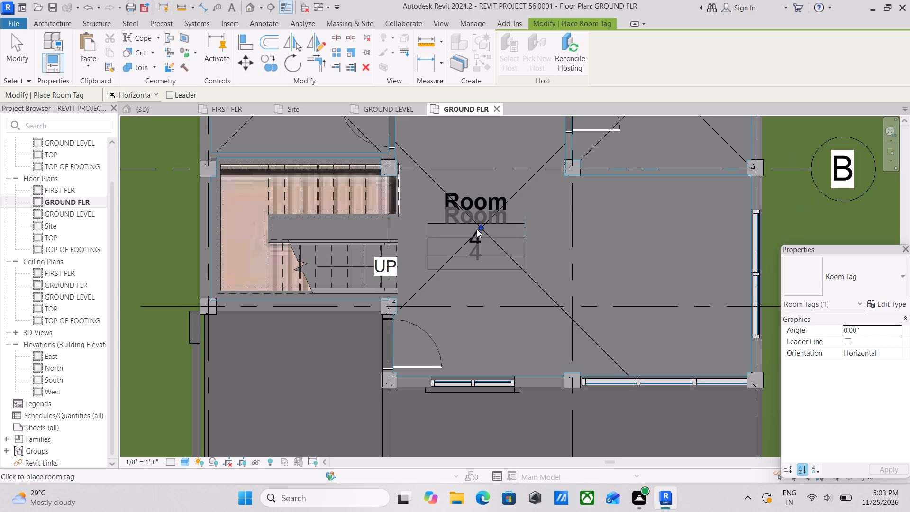
{"action": "scroll", "coordinate": [477, 229], "scroll_direction": "up", "scroll_amount": 1}
{"action": "scroll", "coordinate": [477, 229], "scroll_direction": "down", "scroll_amount": 1}
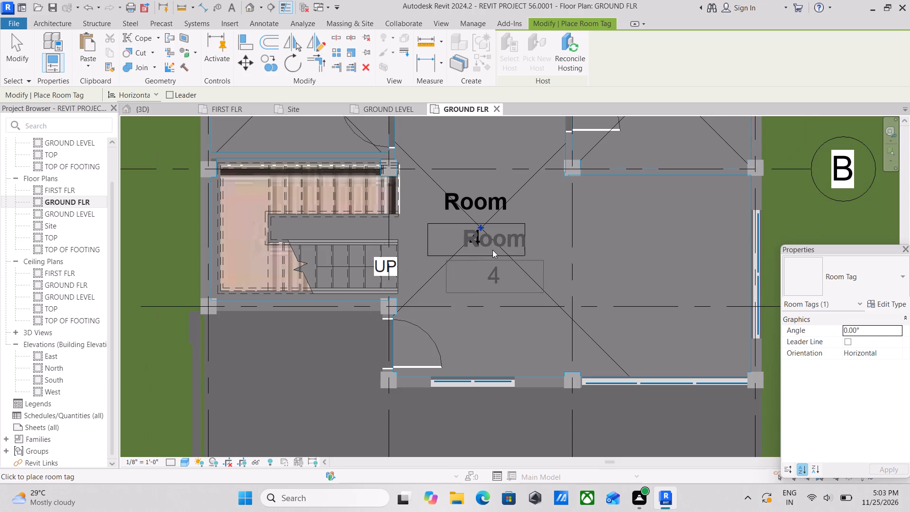
{"action": "scroll", "coordinate": [481, 247], "scroll_direction": "down", "scroll_amount": 1}
{"action": "middle_click_drag", "start_coordinate": [480, 248], "coordinate": [473, 334]}
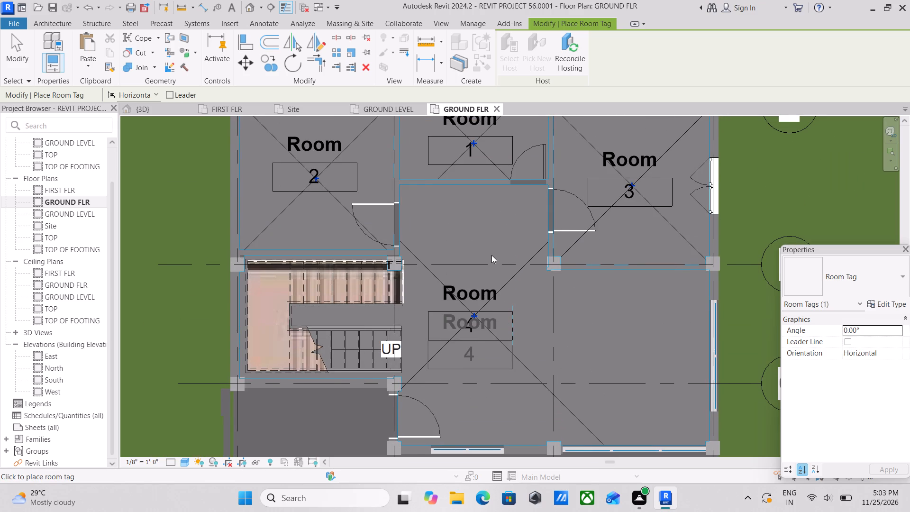
{"action": "scroll", "coordinate": [491, 256], "scroll_direction": "up", "scroll_amount": 1}
{"action": "key", "text": "Escape"}
{"action": "key", "text": "Escape"}
Rename room 1, the small middle room along grid A, as TOILET through its tag.
{"action": "scroll", "coordinate": [475, 289], "scroll_direction": "down", "scroll_amount": 2}
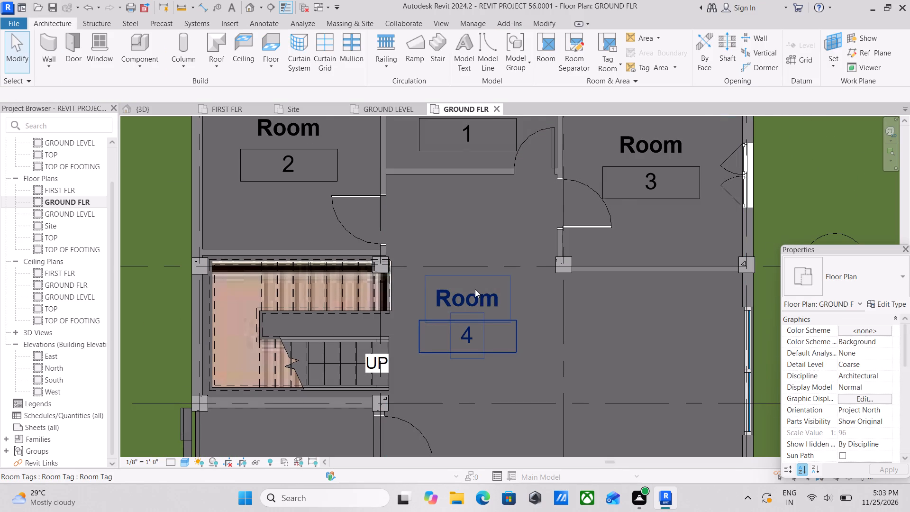
{"action": "middle_click_drag", "start_coordinate": [474, 293], "coordinate": [473, 383]}
{"action": "scroll", "coordinate": [473, 383], "scroll_direction": "up", "scroll_amount": 1}
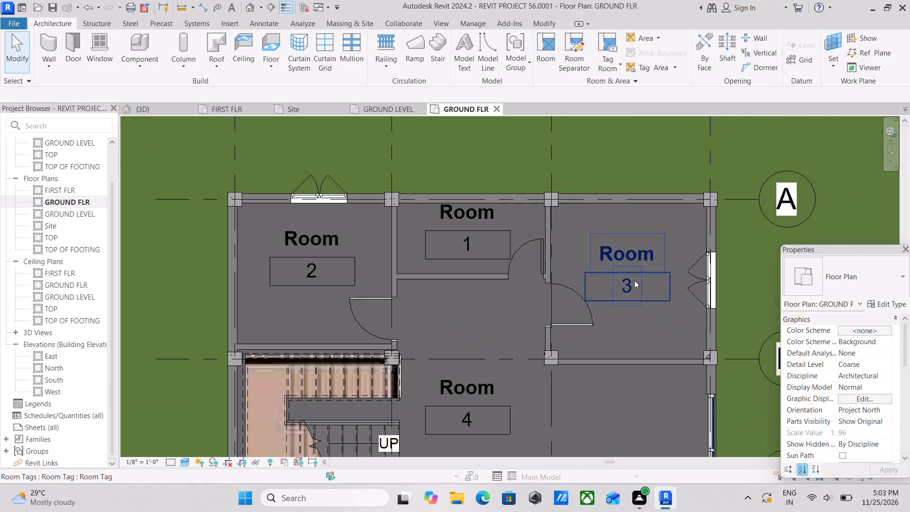
{"action": "scroll", "coordinate": [620, 283], "scroll_direction": "up", "scroll_amount": 3}
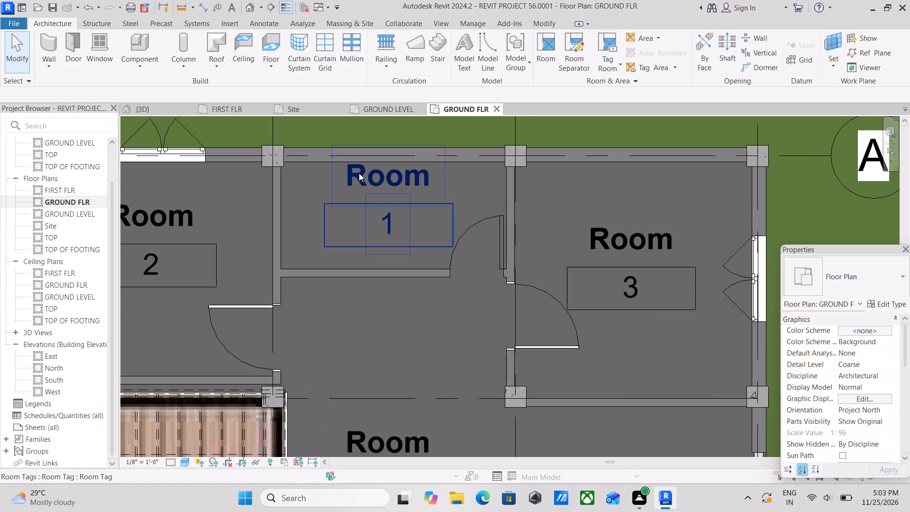
{"action": "left_click", "coordinate": [378, 177]}
{"action": "left_click", "coordinate": [378, 177]}
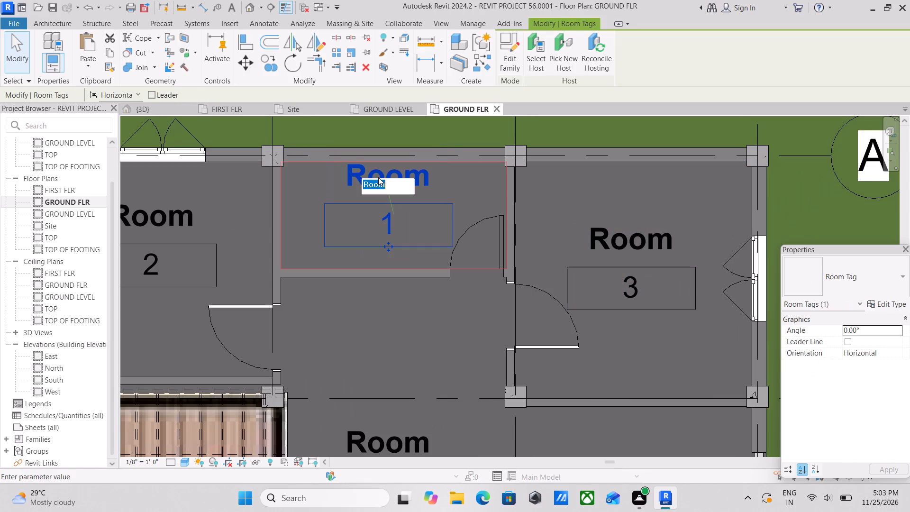
{"action": "type", "text": "to"}
{"action": "key", "text": "e"}
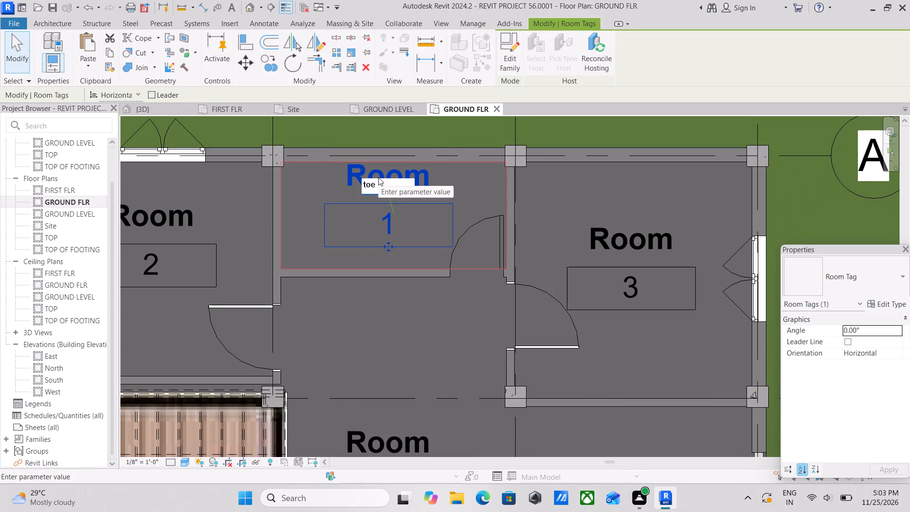
{"action": "key", "text": "BackSpace"}
{"action": "key", "text": "BackSpace"}
{"action": "key", "text": "BackSpace"}
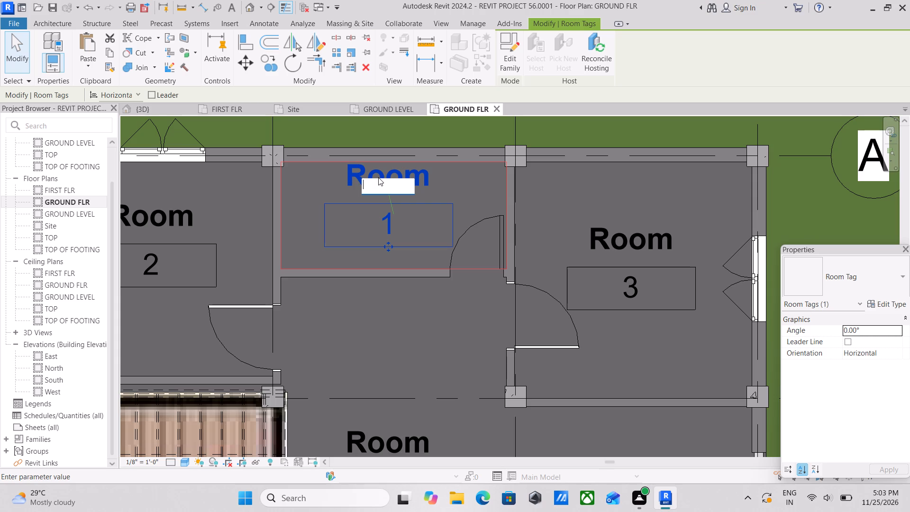
{"action": "type", "text": "TOI"}
{"action": "type", "text": "LET"}
{"action": "key", "text": "Return"}
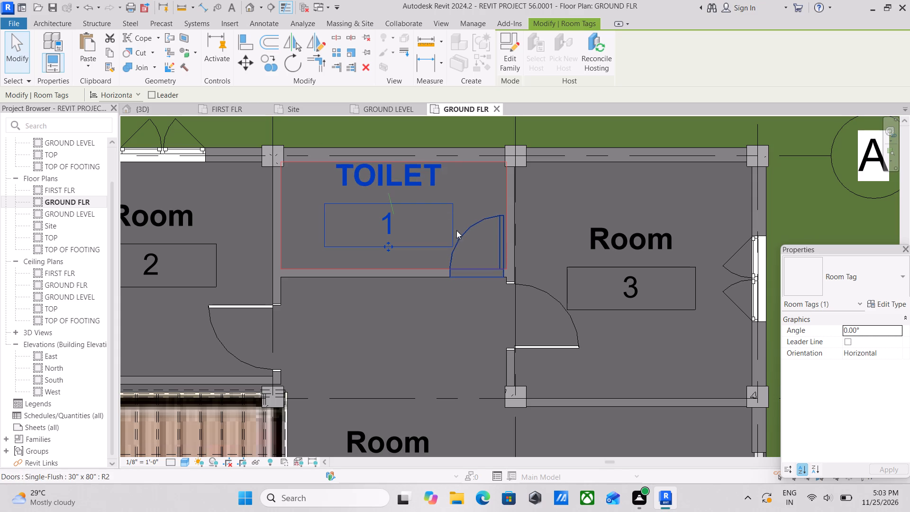
Rename room 3, the room beside the toilet at the grid A and B corner, as BED ROOM through its tag.
{"action": "scroll", "coordinate": [431, 231], "scroll_direction": "down", "scroll_amount": 1}
{"action": "scroll", "coordinate": [619, 239], "scroll_direction": "up", "scroll_amount": 4}
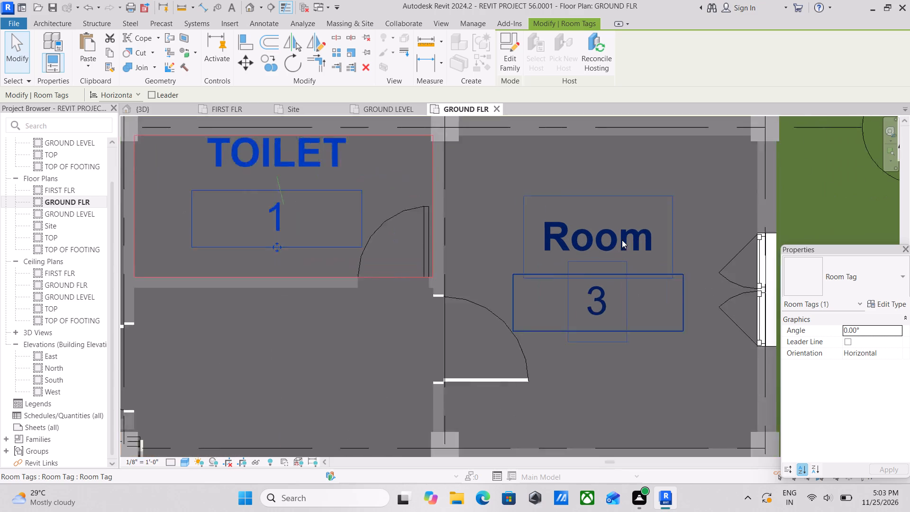
{"action": "key", "text": "Escape"}
{"action": "double_click", "coordinate": [627, 242]}
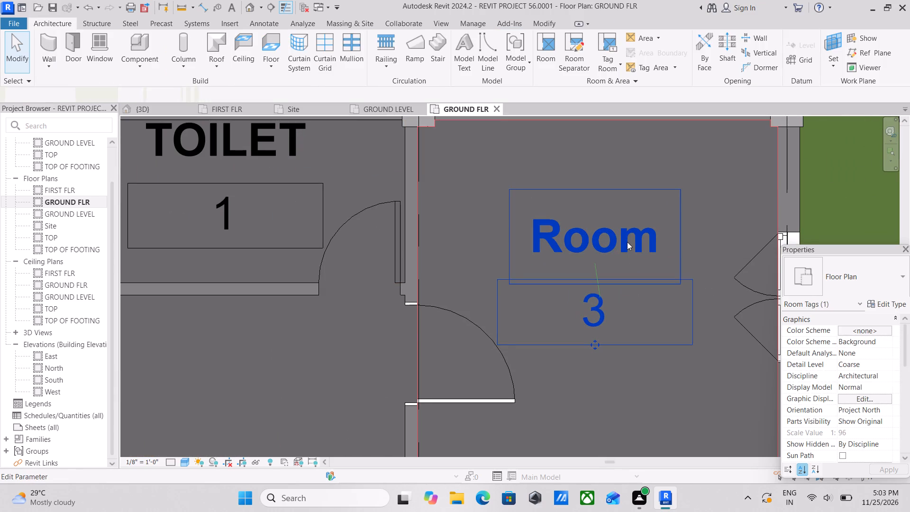
{"action": "scroll", "coordinate": [627, 242], "scroll_direction": "down", "scroll_amount": 4}
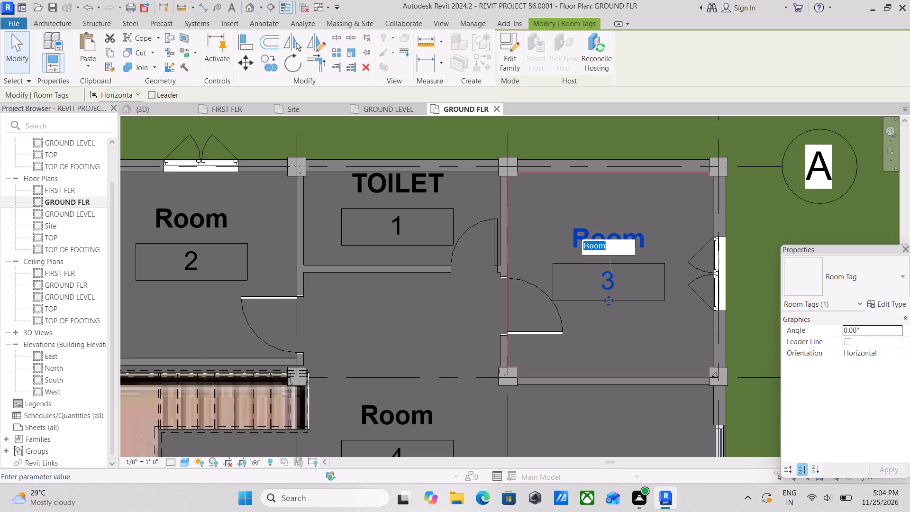
{"action": "scroll", "coordinate": [627, 242], "scroll_direction": "up", "scroll_amount": 1}
{"action": "scroll", "coordinate": [627, 242], "scroll_direction": "down", "scroll_amount": 1}
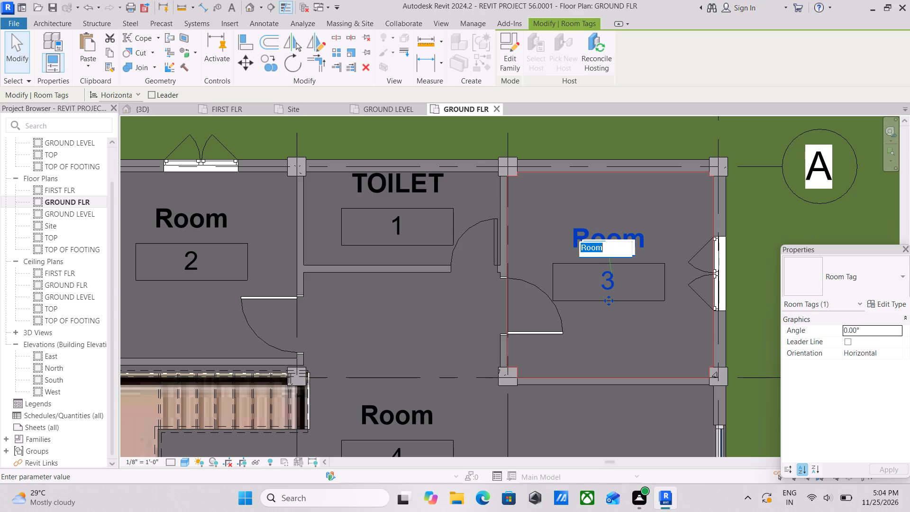
{"action": "scroll", "coordinate": [627, 242], "scroll_direction": "down", "scroll_amount": 1}
{"action": "scroll", "coordinate": [627, 242], "scroll_direction": "up", "scroll_amount": 1}
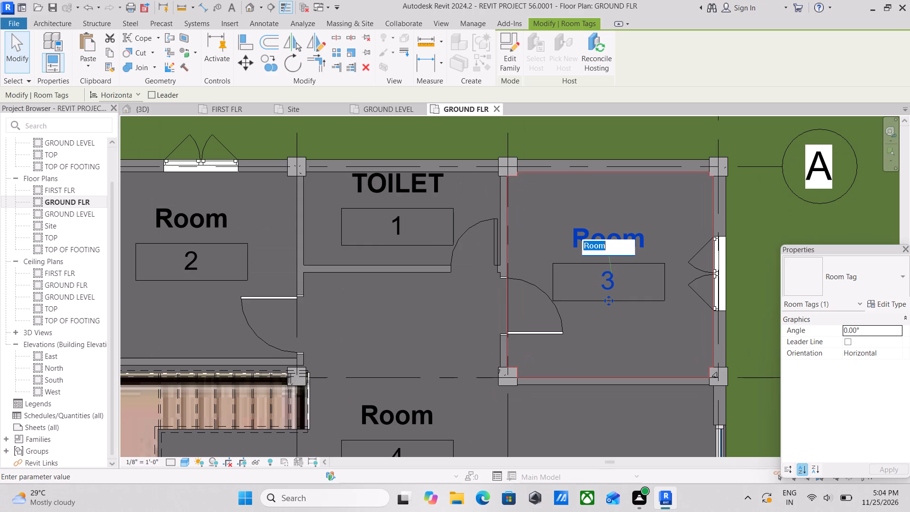
{"action": "scroll", "coordinate": [627, 242], "scroll_direction": "up", "scroll_amount": 2}
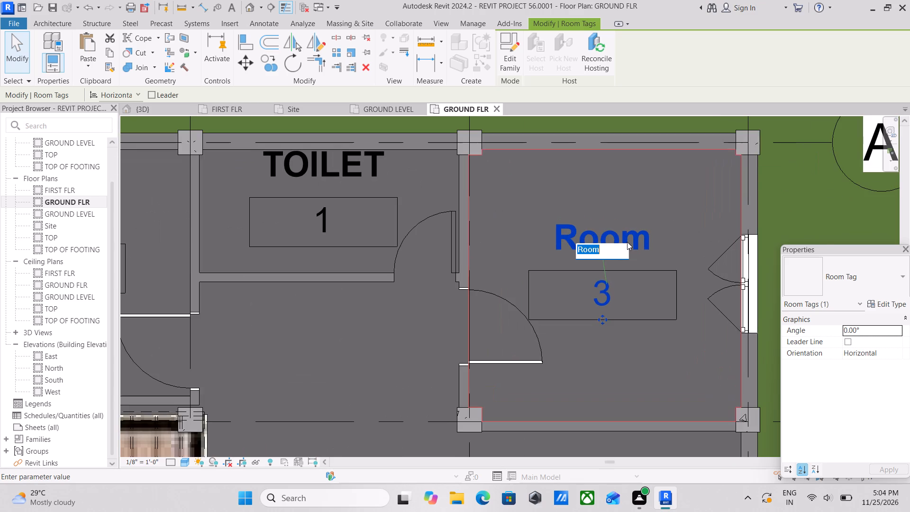
{"action": "scroll", "coordinate": [627, 242], "scroll_direction": "up", "scroll_amount": 3}
{"action": "scroll", "coordinate": [627, 242], "scroll_direction": "down", "scroll_amount": 5}
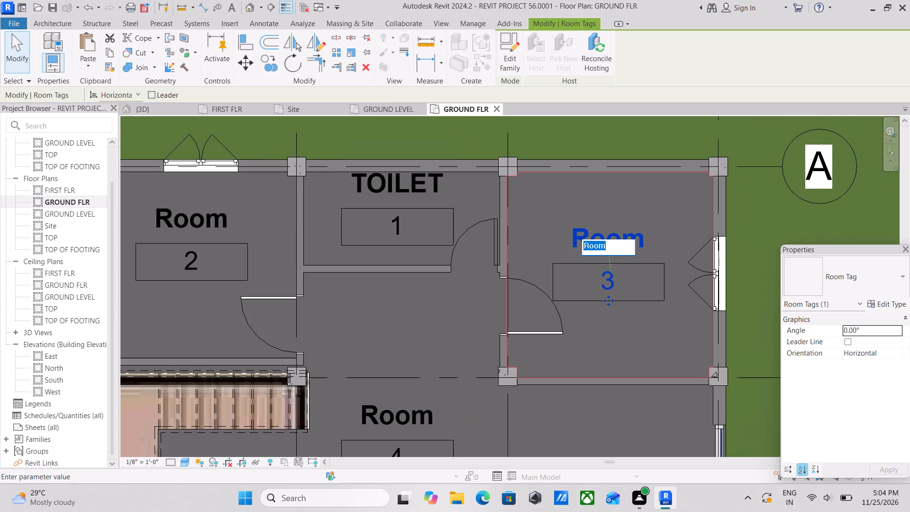
{"action": "type", "text": "BW"}
{"action": "key", "text": "BackSpace"}
{"action": "type", "text": "ED"}
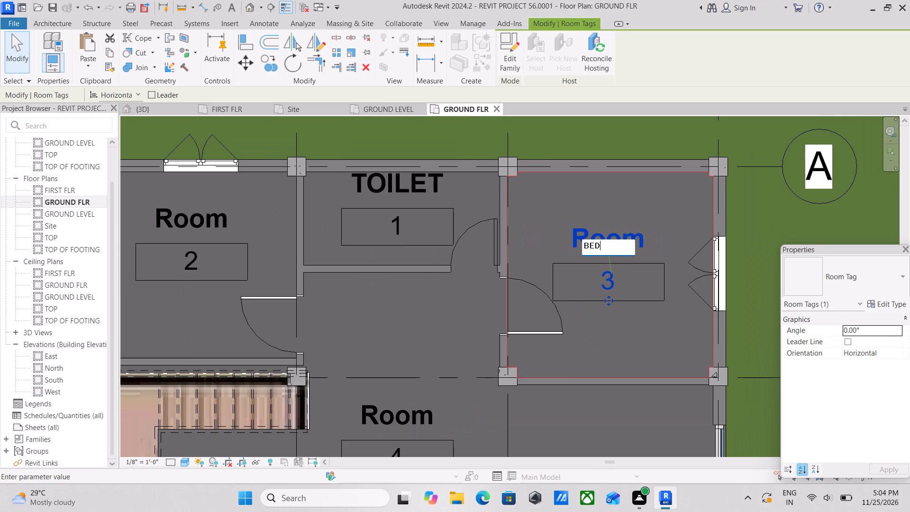
{"action": "key", "text": "space"}
{"action": "type", "text": "ROOM"}
{"action": "key", "text": "Return"}
Rename room 2, the room along grid A behind the stair, as BEDROOM through its tag.
{"action": "scroll", "coordinate": [471, 299], "scroll_direction": "down", "scroll_amount": 2}
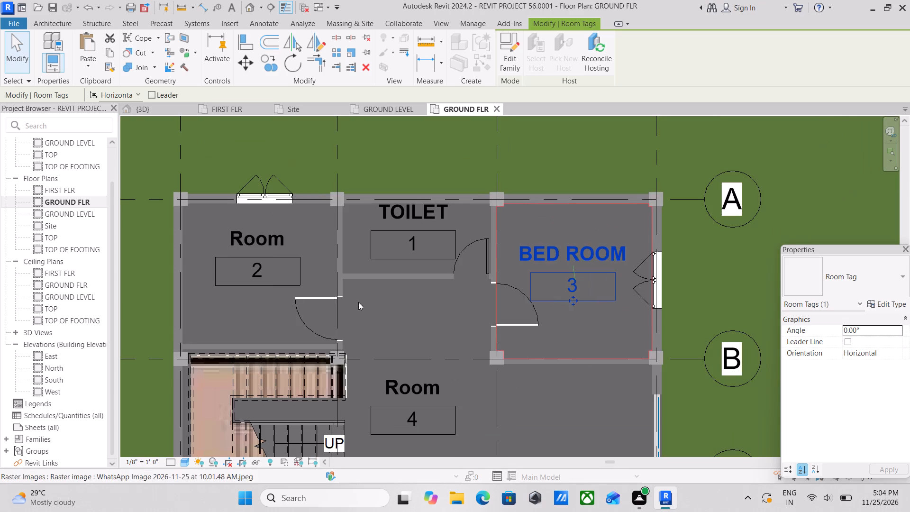
{"action": "double_click", "coordinate": [254, 235]}
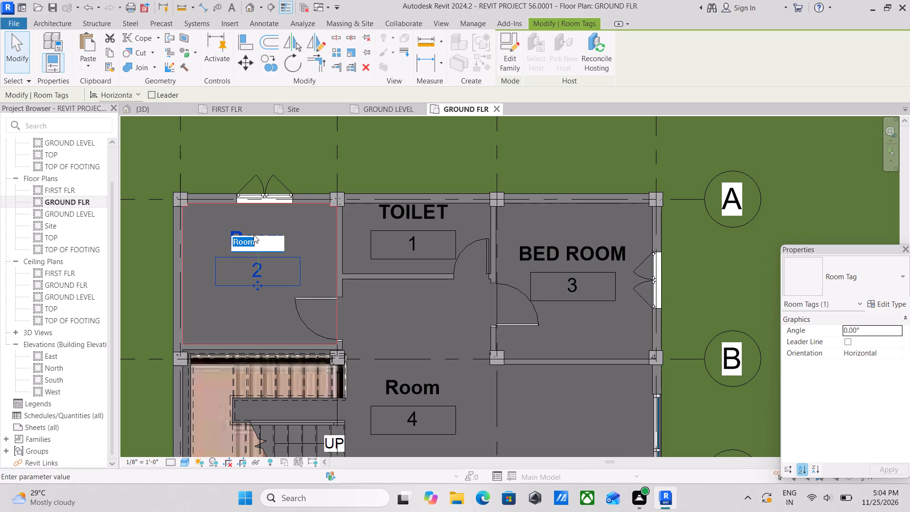
{"action": "scroll", "coordinate": [254, 235], "scroll_direction": "up", "scroll_amount": 1}
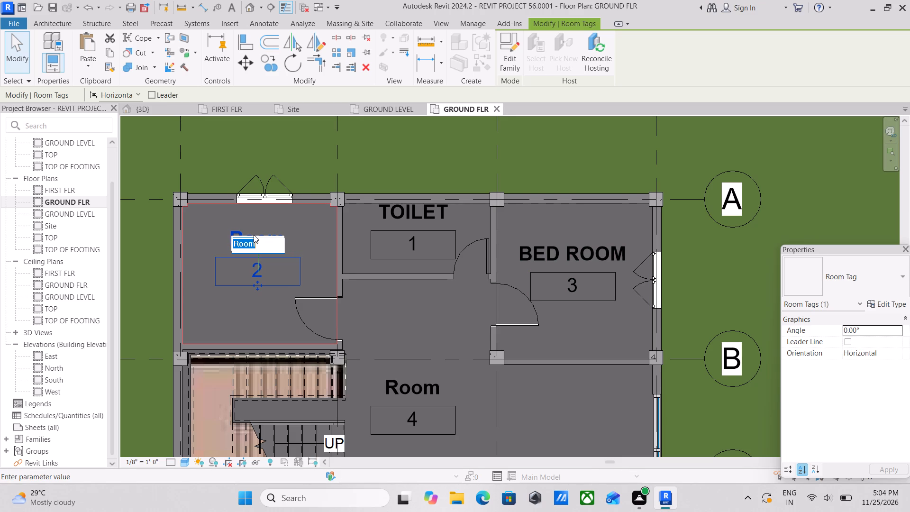
{"action": "scroll", "coordinate": [247, 245], "scroll_direction": "up", "scroll_amount": 3}
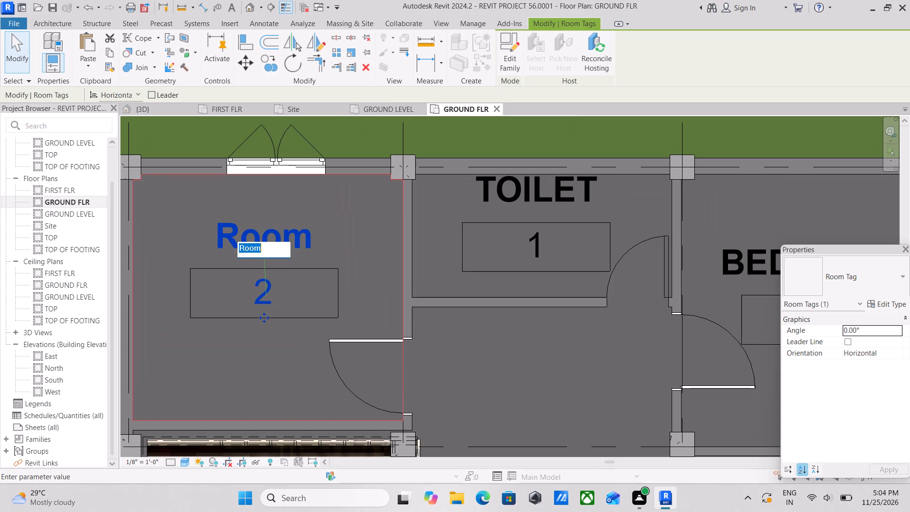
{"action": "key", "text": "b"}
{"action": "type", "text": "ES"}
{"action": "key", "text": "BackSpace"}
{"action": "key", "text": "d"}
{"action": "type", "text": "ROOM"}
{"action": "key", "text": "Return"}
Rename room 4, the large room beside the stair, as LIVING AND DINING ROOM through its tag.
{"action": "scroll", "coordinate": [295, 253], "scroll_direction": "down", "scroll_amount": 3}
{"action": "scroll", "coordinate": [340, 271], "scroll_direction": "down", "scroll_amount": 1}
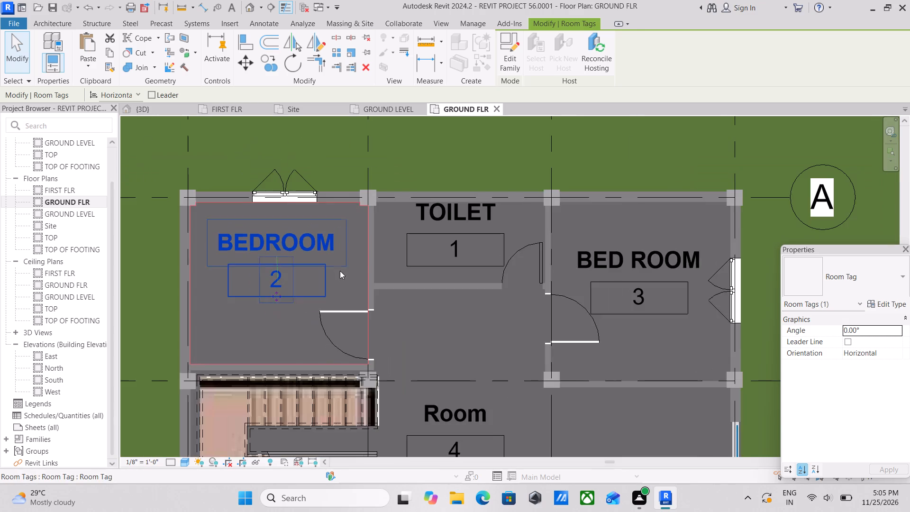
{"action": "scroll", "coordinate": [340, 271], "scroll_direction": "down", "scroll_amount": 1}
{"action": "middle_click_drag", "start_coordinate": [340, 271], "coordinate": [349, 194]}
{"action": "double_click", "coordinate": [438, 300]}
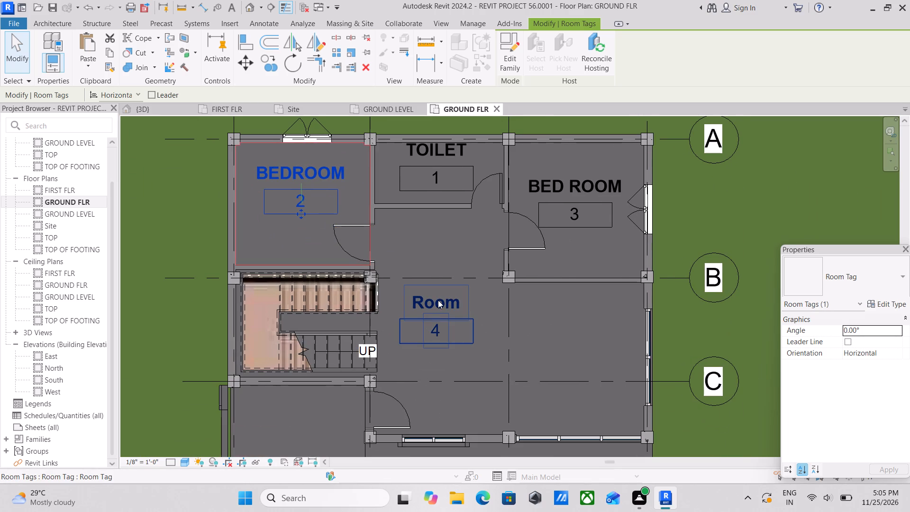
{"action": "scroll", "coordinate": [438, 300], "scroll_direction": "up", "scroll_amount": 4}
{"action": "type", "text": "VERA"}
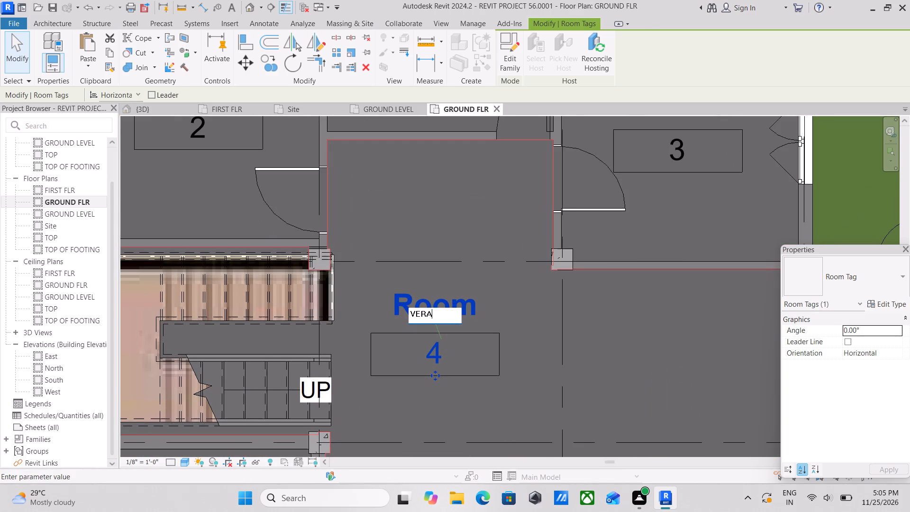
{"action": "key", "text": "BackSpace"}
{"action": "key", "text": "BackSpace"}
{"action": "key", "text": "BackSpace"}
{"action": "key", "text": "BackSpace"}
{"action": "type", "text": "LIVI"}
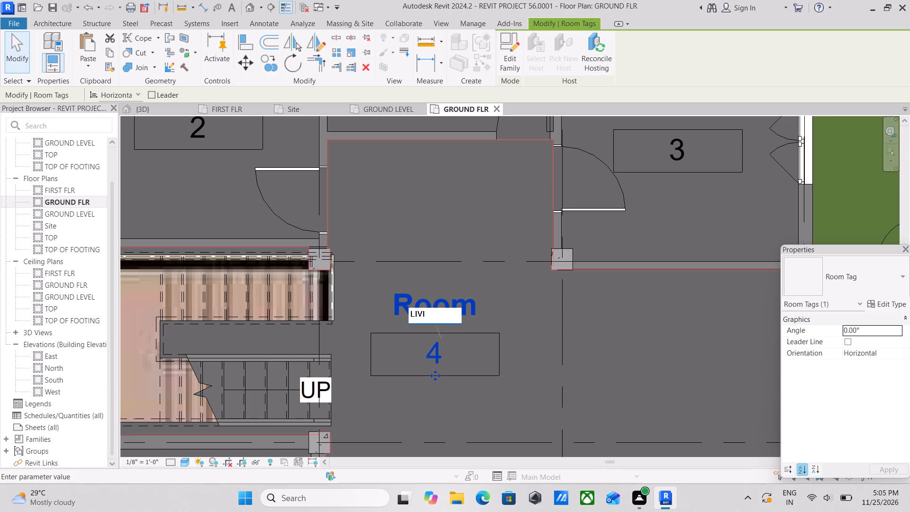
{"action": "type", "text": "NG AND DINI"}
{"action": "type", "text": "NG"}
{"action": "key", "text": "space"}
{"action": "type", "text": "ROOM"}
{"action": "key", "text": "Return"}
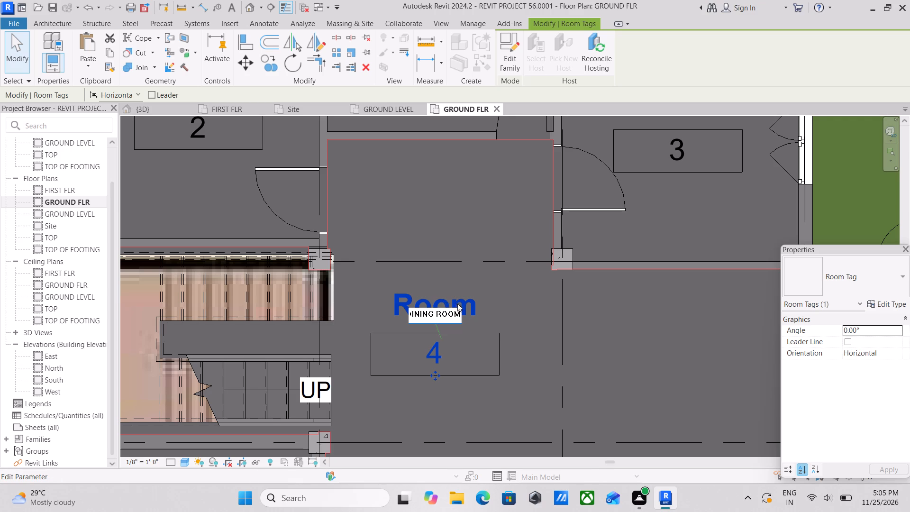
Move the LIVING AND DINING ROOM tag away from the stair to the middle of the room, just above grid C.
{"action": "scroll", "coordinate": [466, 314], "scroll_direction": "down", "scroll_amount": 5}
{"action": "middle_click_drag", "start_coordinate": [480, 330], "coordinate": [480, 282]}
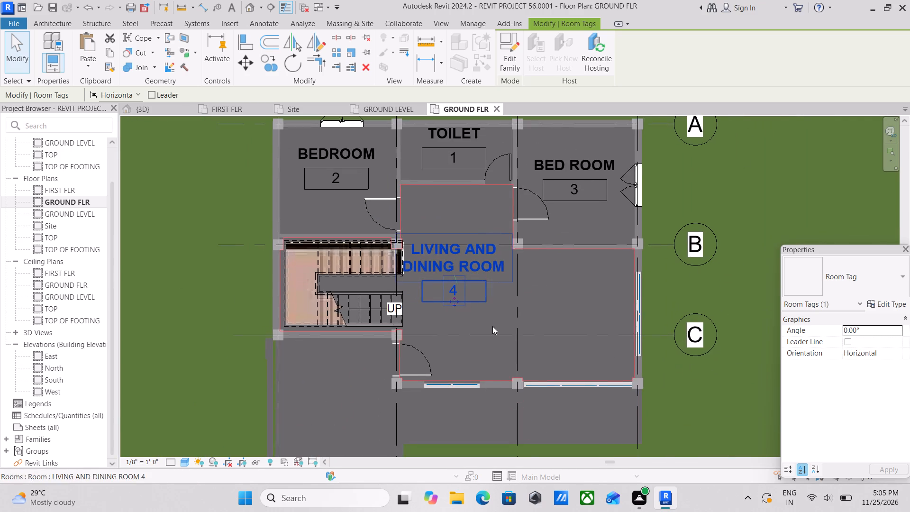
{"action": "scroll", "coordinate": [492, 326], "scroll_direction": "up", "scroll_amount": 2}
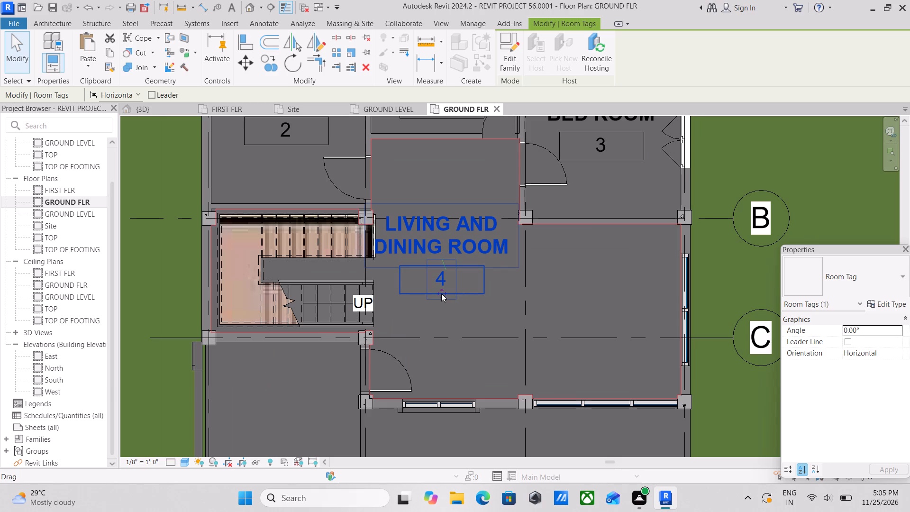
{"action": "left_click_drag", "start_coordinate": [441, 293], "coordinate": [442, 339]}
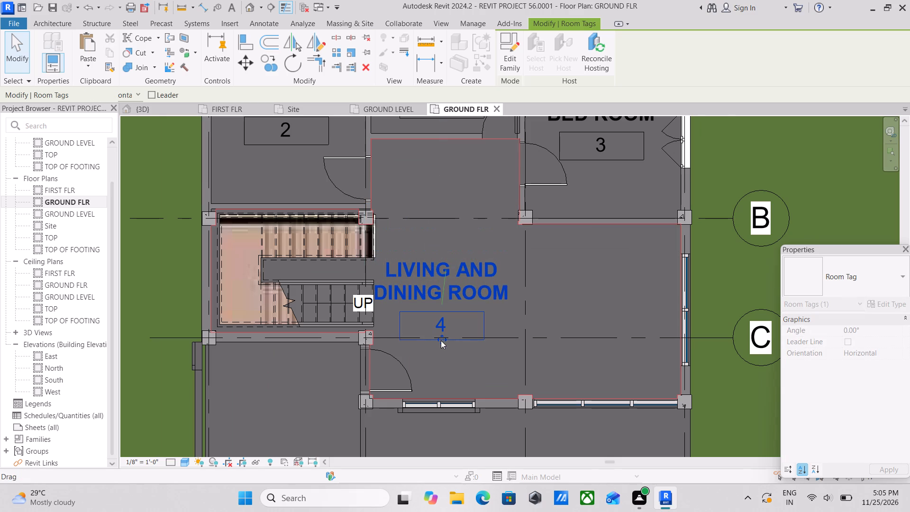
{"action": "scroll", "coordinate": [441, 340], "scroll_direction": "up", "scroll_amount": 3}
{"action": "left_click_drag", "start_coordinate": [446, 341], "coordinate": [448, 340]}
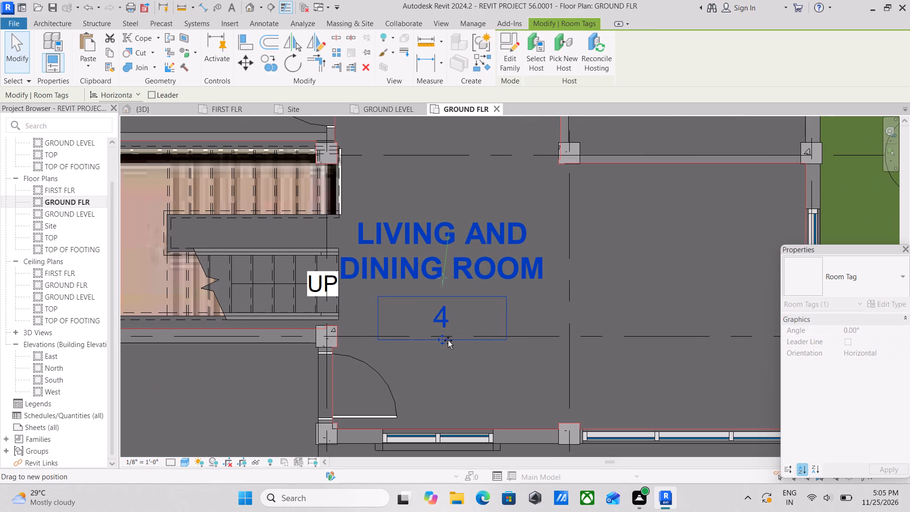
{"action": "left_click_drag", "start_coordinate": [448, 340], "coordinate": [531, 337]}
{"action": "scroll", "coordinate": [531, 337], "scroll_direction": "down", "scroll_amount": 4}
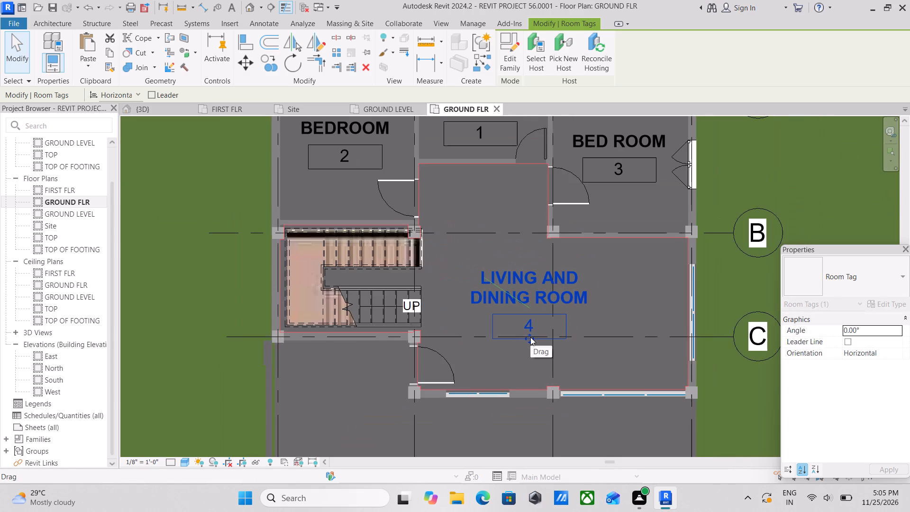
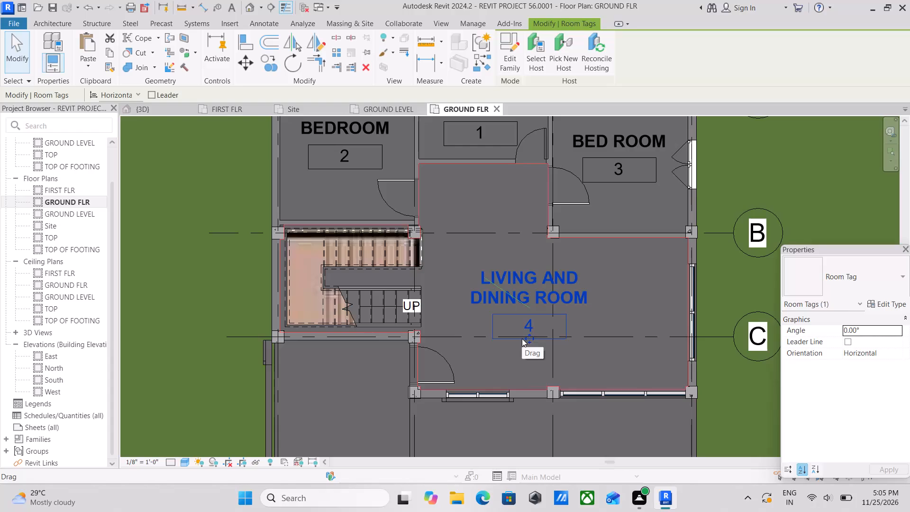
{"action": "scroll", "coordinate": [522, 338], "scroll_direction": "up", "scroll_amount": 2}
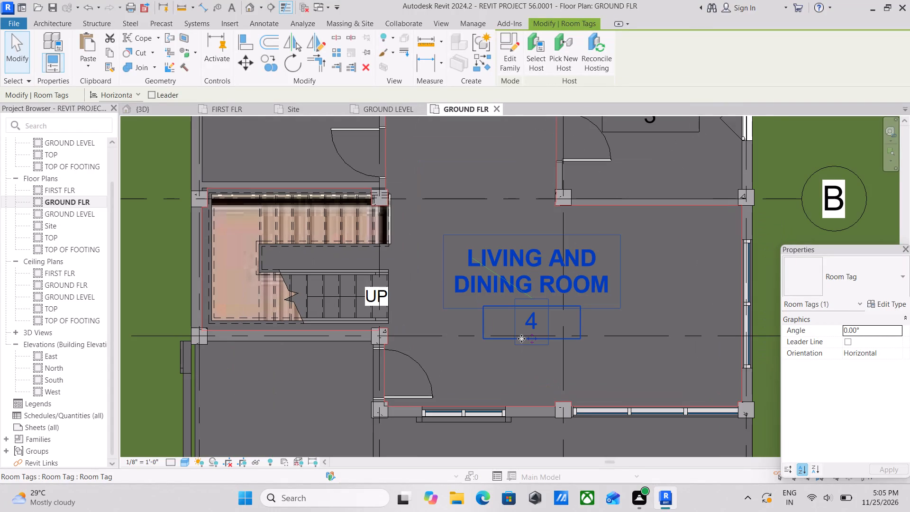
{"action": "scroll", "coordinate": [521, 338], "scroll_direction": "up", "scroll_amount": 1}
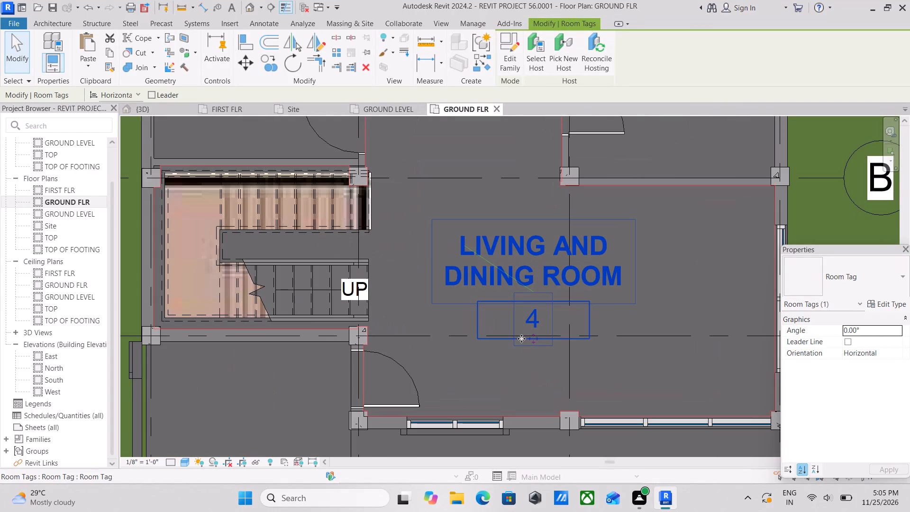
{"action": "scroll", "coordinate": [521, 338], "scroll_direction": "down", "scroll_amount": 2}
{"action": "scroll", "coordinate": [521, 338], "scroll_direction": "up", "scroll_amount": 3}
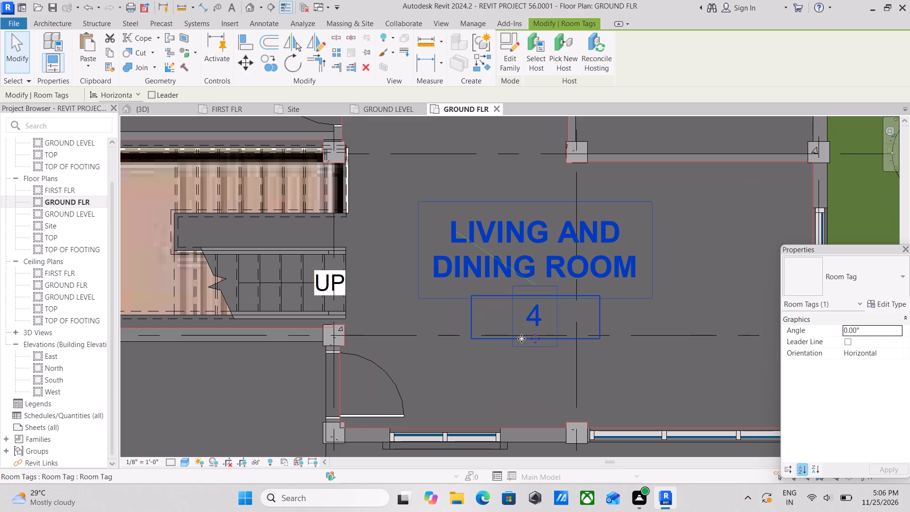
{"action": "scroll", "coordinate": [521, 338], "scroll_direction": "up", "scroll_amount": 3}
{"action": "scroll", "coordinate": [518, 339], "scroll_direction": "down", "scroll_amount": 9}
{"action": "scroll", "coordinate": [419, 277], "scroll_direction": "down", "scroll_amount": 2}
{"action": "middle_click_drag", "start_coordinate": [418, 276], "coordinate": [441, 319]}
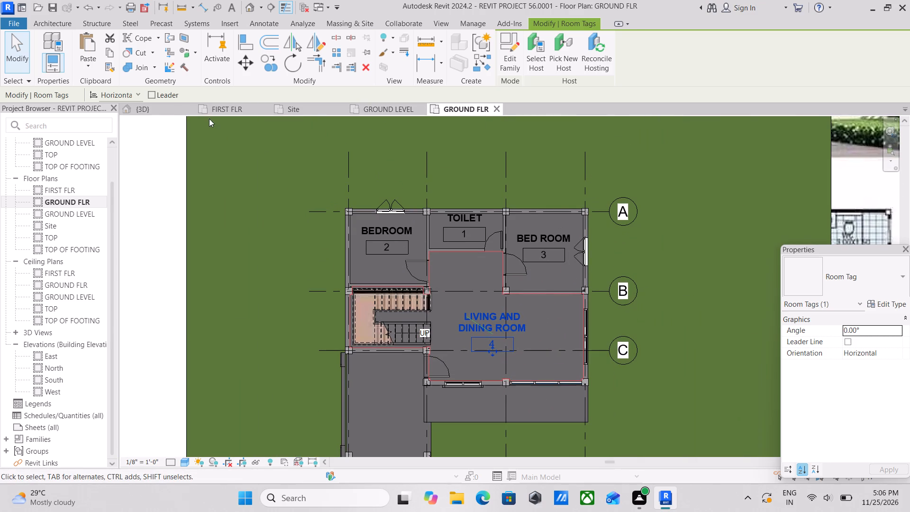
Open the FIRST FLR floor plan and set its visual style to Shaded.
{"action": "double_click", "coordinate": [222, 105]}
{"action": "scroll", "coordinate": [556, 317], "scroll_direction": "up", "scroll_amount": 2}
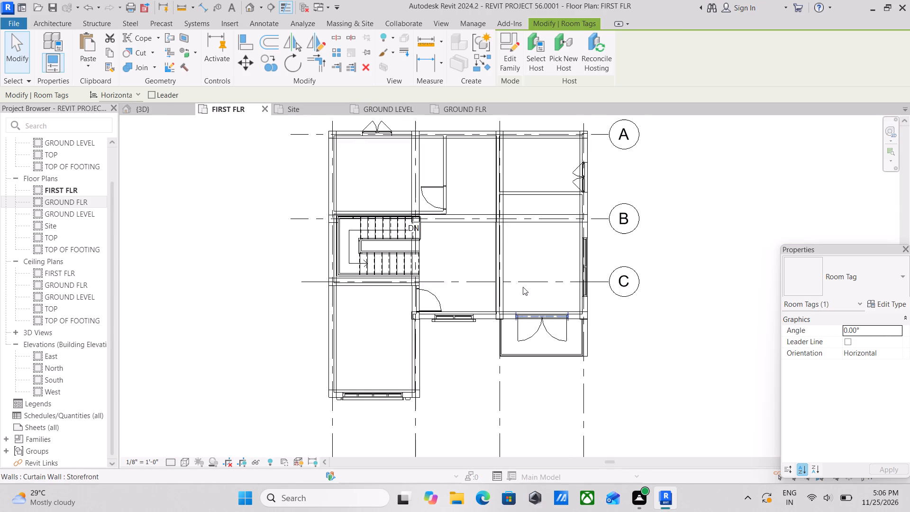
{"action": "scroll", "coordinate": [523, 287], "scroll_direction": "up", "scroll_amount": 2}
{"action": "middle_click_drag", "start_coordinate": [434, 277], "coordinate": [442, 347]}
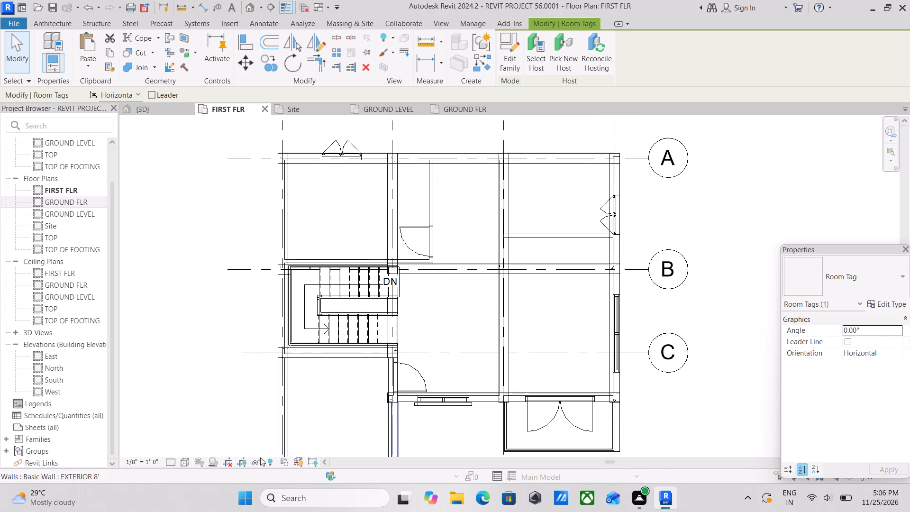
{"action": "left_click", "coordinate": [184, 461]}
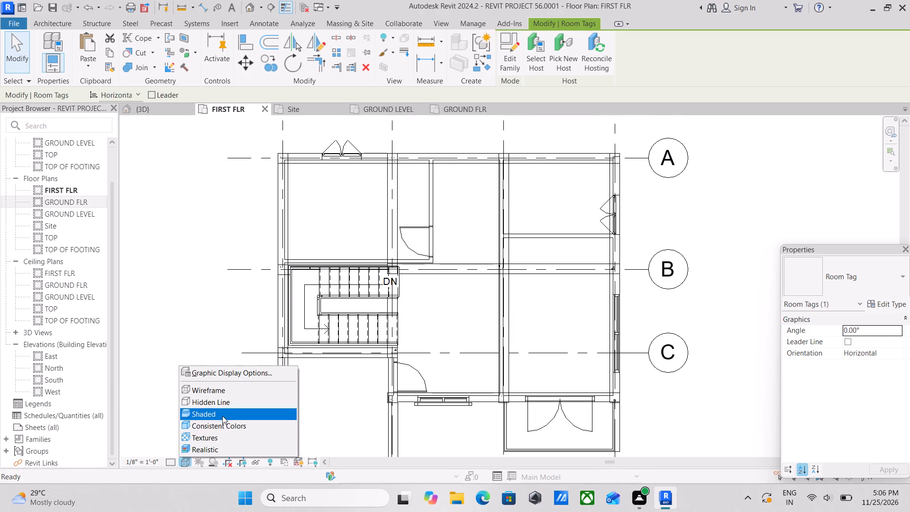
{"action": "left_click", "coordinate": [223, 410]}
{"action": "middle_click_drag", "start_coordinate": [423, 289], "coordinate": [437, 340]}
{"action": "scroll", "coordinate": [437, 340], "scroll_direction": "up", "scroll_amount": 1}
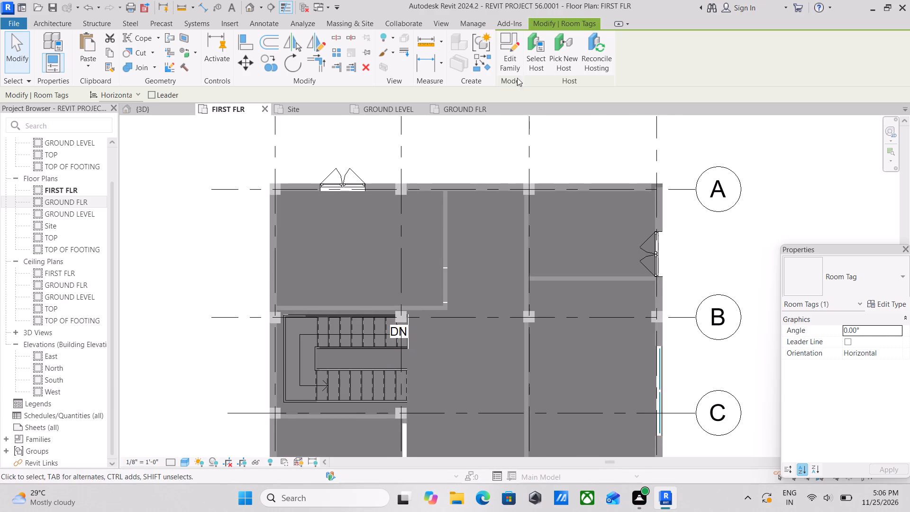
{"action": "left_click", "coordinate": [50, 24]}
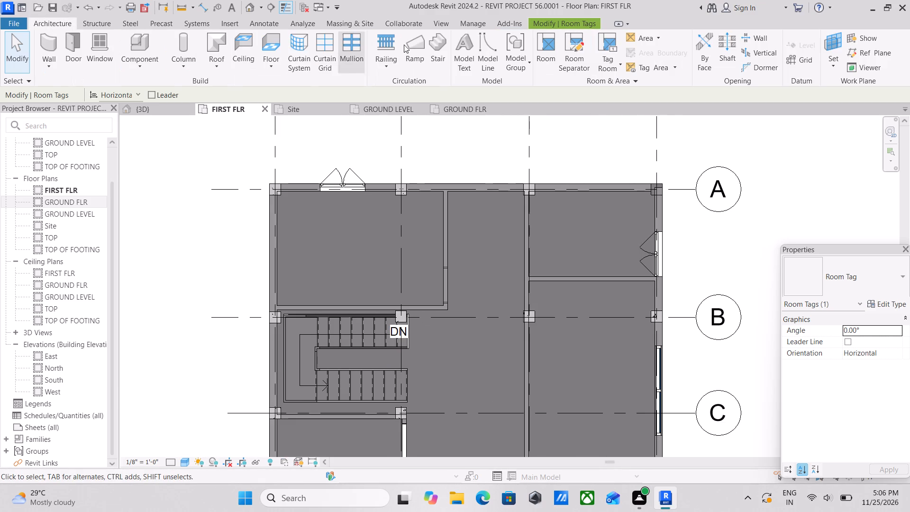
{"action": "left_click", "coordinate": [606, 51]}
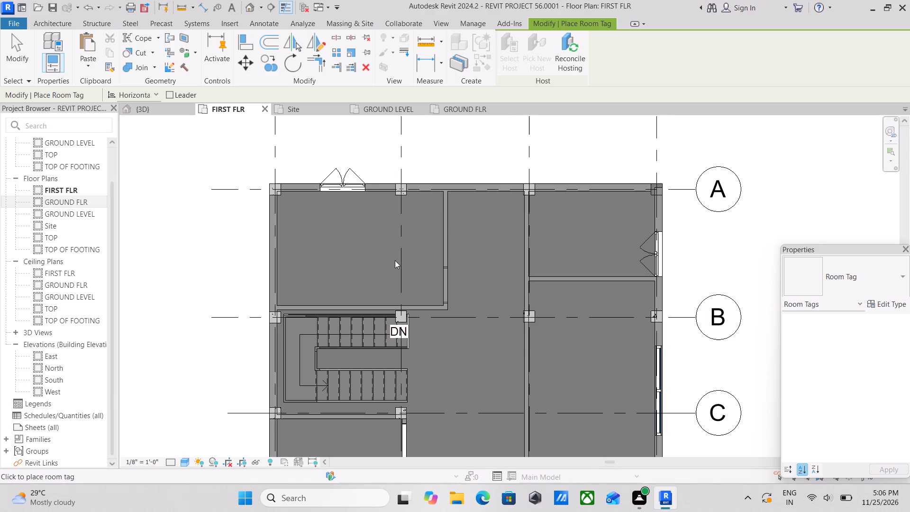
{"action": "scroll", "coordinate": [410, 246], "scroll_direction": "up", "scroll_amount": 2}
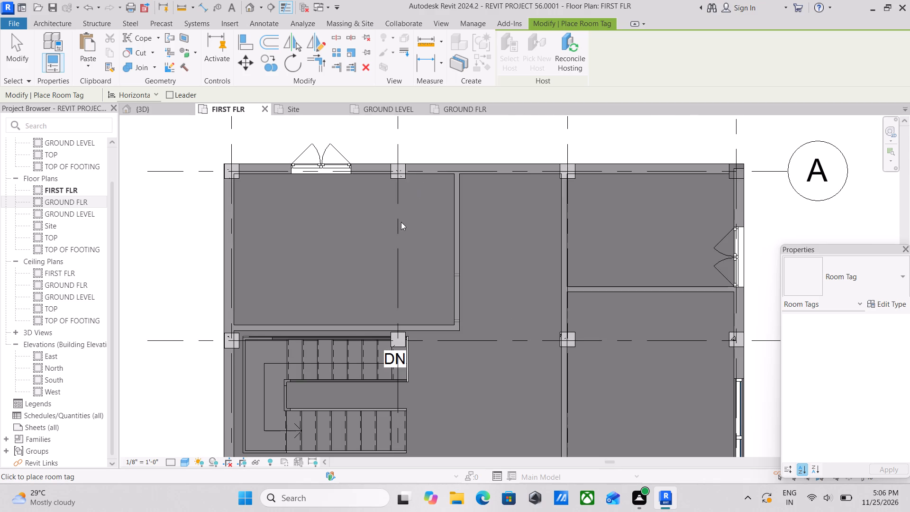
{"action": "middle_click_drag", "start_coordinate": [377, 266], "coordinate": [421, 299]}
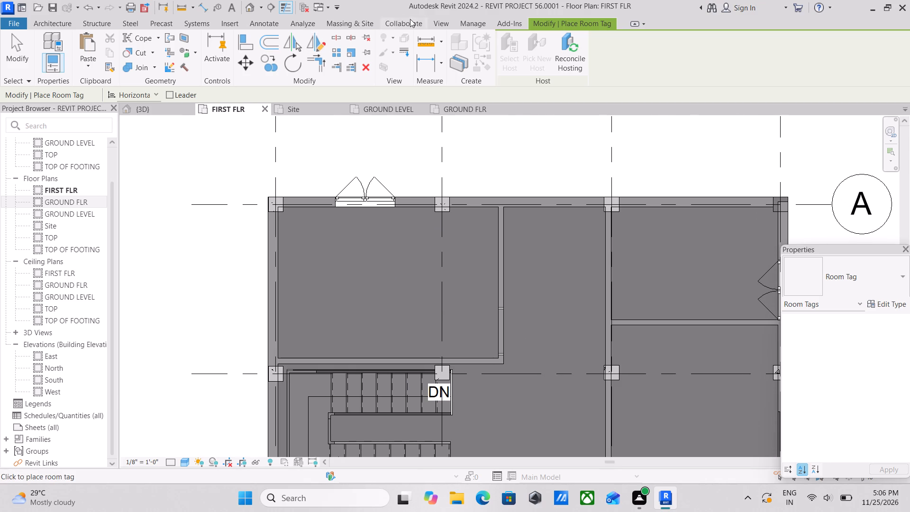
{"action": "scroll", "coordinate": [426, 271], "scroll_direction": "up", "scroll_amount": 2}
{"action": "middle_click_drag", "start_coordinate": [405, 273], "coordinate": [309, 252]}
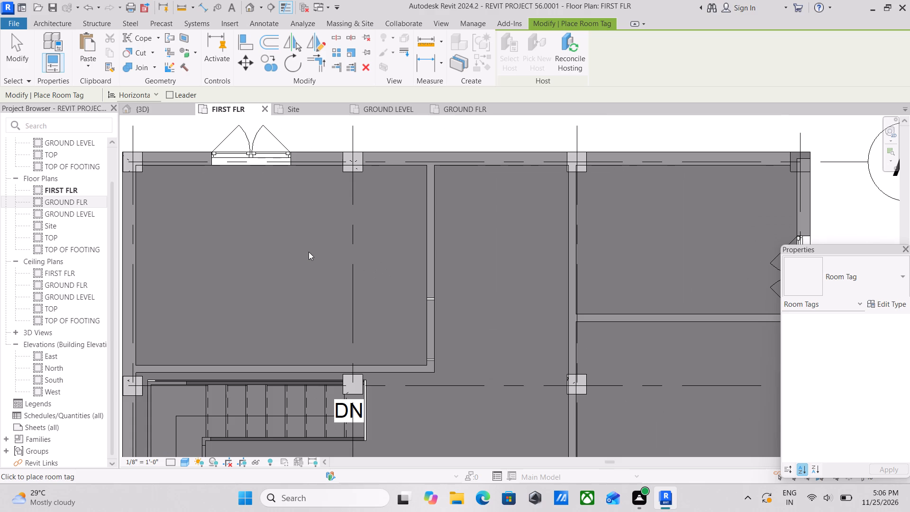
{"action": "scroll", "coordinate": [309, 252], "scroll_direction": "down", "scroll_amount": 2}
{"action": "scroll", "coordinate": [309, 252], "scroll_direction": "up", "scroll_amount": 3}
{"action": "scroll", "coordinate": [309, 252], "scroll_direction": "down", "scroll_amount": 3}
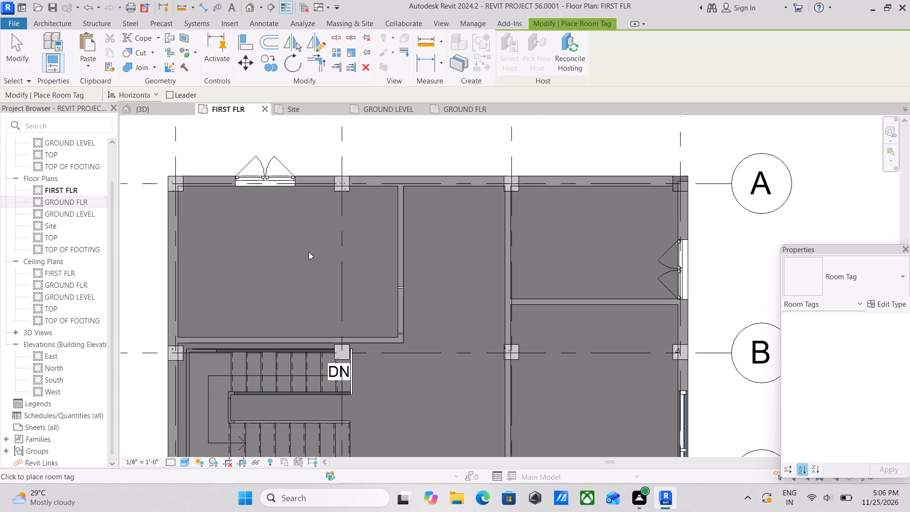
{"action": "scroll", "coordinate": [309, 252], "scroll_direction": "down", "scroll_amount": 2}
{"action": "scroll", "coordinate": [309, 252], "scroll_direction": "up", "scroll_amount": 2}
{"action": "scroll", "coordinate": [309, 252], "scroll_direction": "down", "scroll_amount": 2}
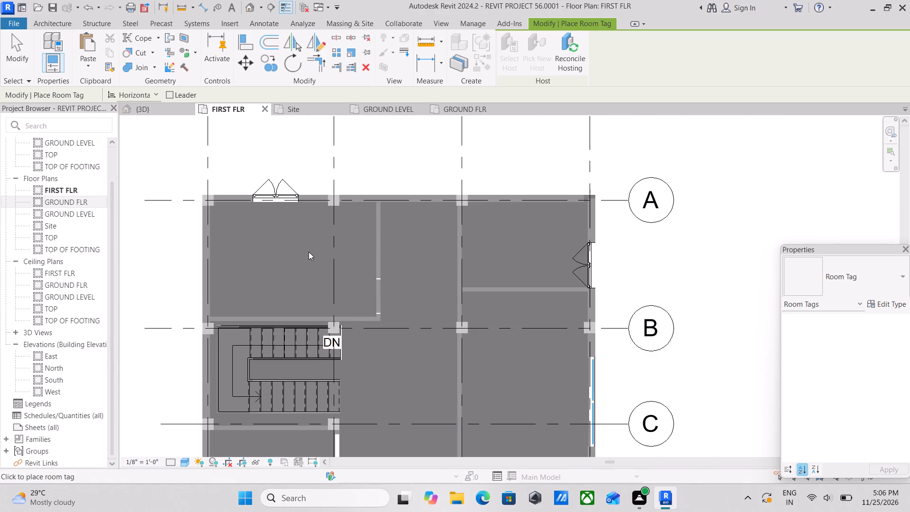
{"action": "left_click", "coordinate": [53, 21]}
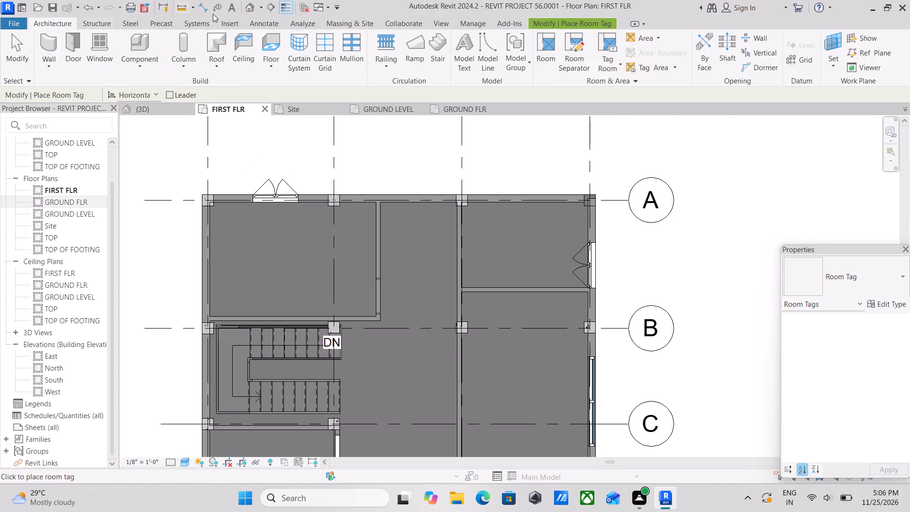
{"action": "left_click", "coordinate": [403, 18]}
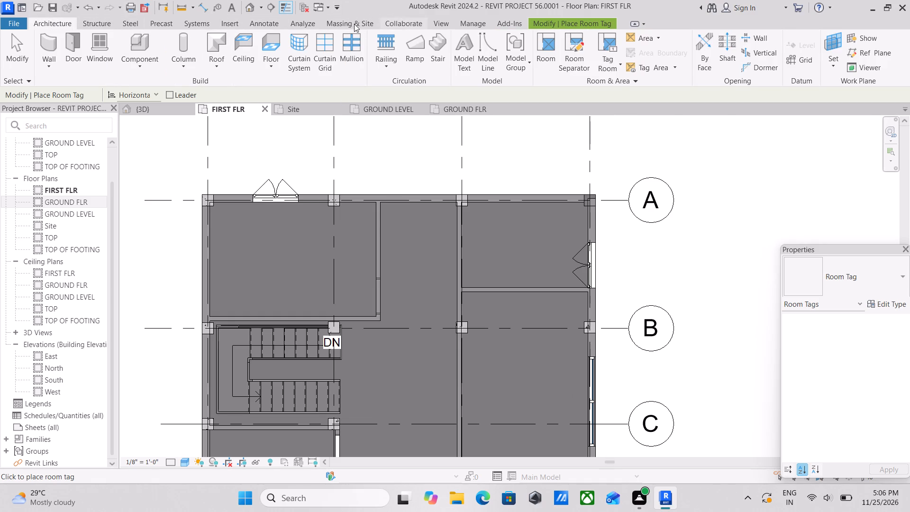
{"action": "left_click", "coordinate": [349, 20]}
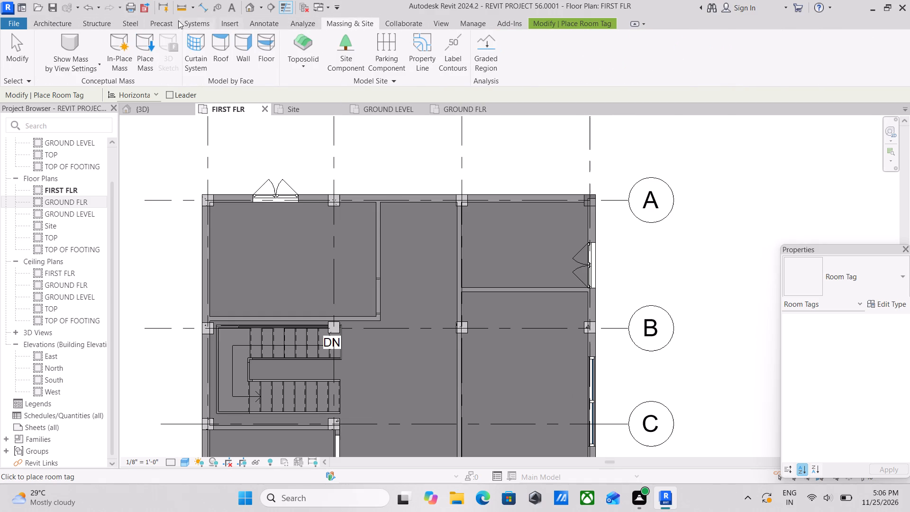
Place rooms automatically in all enclosed areas of the FIRST FLR plan.
{"action": "left_click", "coordinate": [48, 20]}
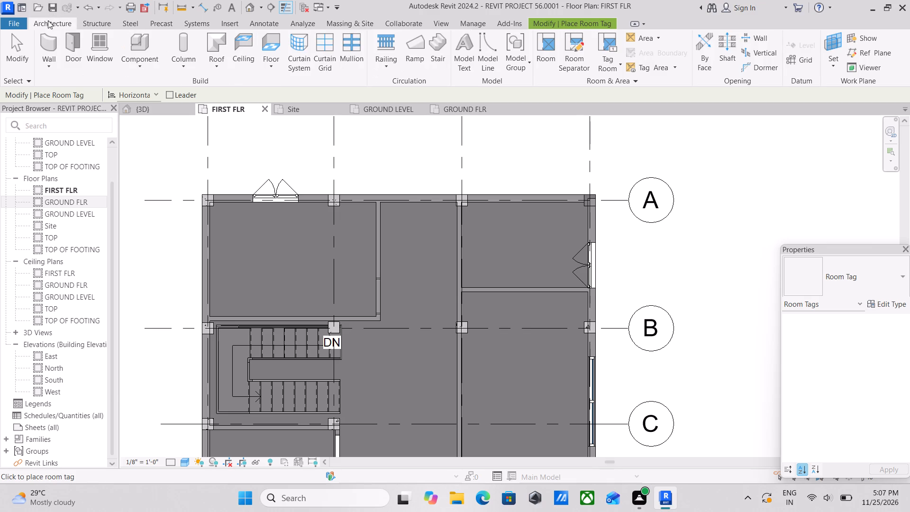
{"action": "left_click", "coordinate": [548, 50]}
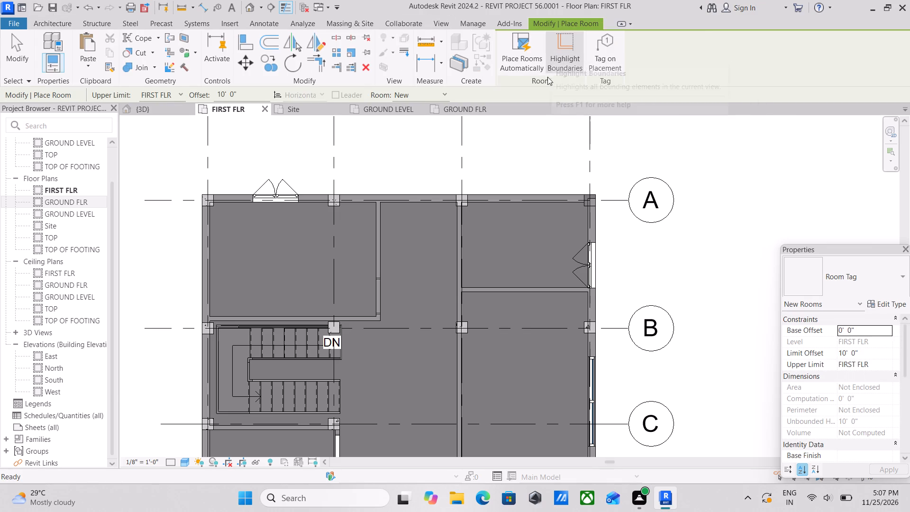
{"action": "left_click", "coordinate": [521, 39]}
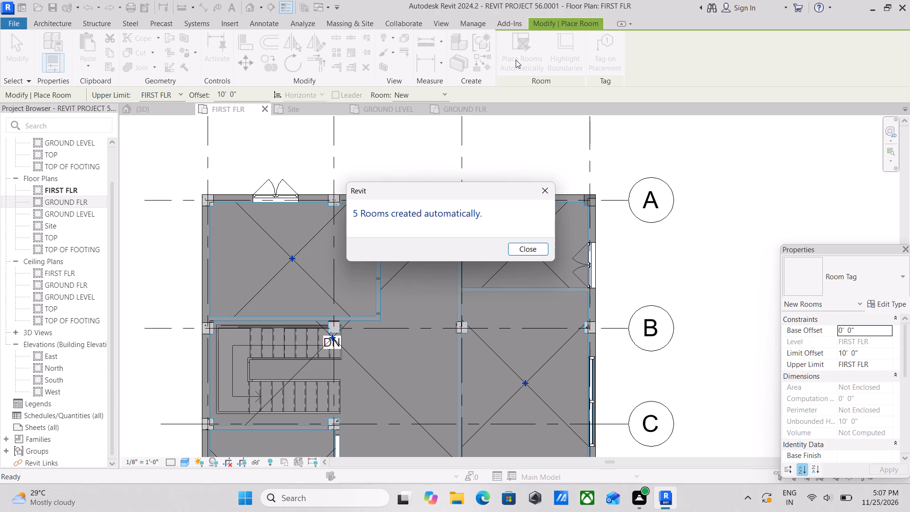
{"action": "scroll", "coordinate": [514, 64], "scroll_direction": "up", "scroll_amount": 2}
{"action": "scroll", "coordinate": [514, 65], "scroll_direction": "down", "scroll_amount": 2}
{"action": "scroll", "coordinate": [514, 65], "scroll_direction": "up", "scroll_amount": 7}
{"action": "scroll", "coordinate": [514, 65], "scroll_direction": "down", "scroll_amount": 4}
{"action": "scroll", "coordinate": [514, 65], "scroll_direction": "up", "scroll_amount": 3}
{"action": "scroll", "coordinate": [514, 65], "scroll_direction": "down", "scroll_amount": 4}
{"action": "left_click", "coordinate": [530, 249]}
Place room tags on rooms 8, 9, 5 and 6 of the FIRST FLR plan, leaving the central hall untagged.
{"action": "scroll", "coordinate": [391, 262], "scroll_direction": "up", "scroll_amount": 1}
{"action": "middle_click_drag", "start_coordinate": [400, 260], "coordinate": [394, 241]}
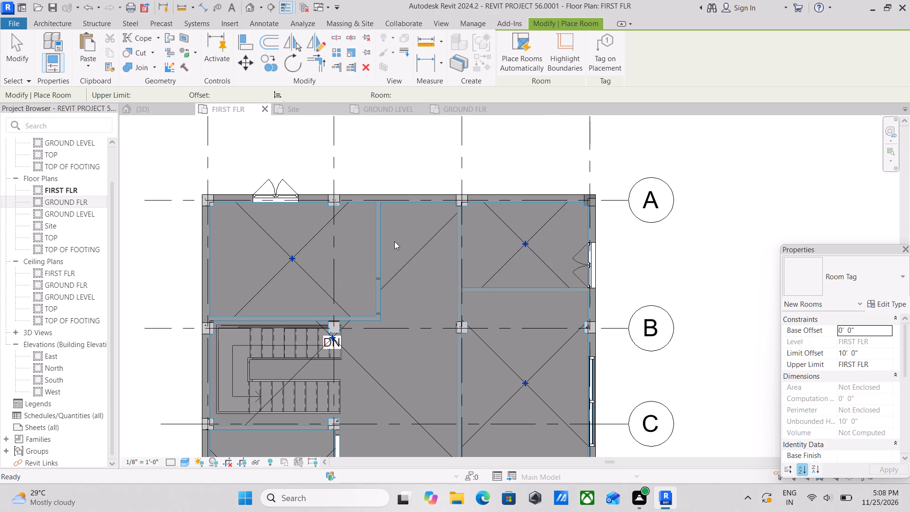
{"action": "middle_click_drag", "start_coordinate": [394, 241], "coordinate": [385, 215]}
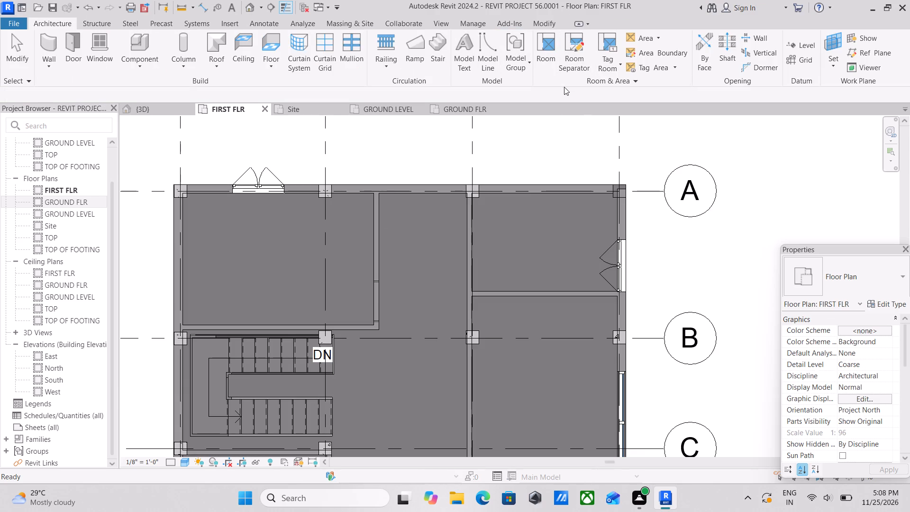
{"action": "left_click", "coordinate": [604, 52]}
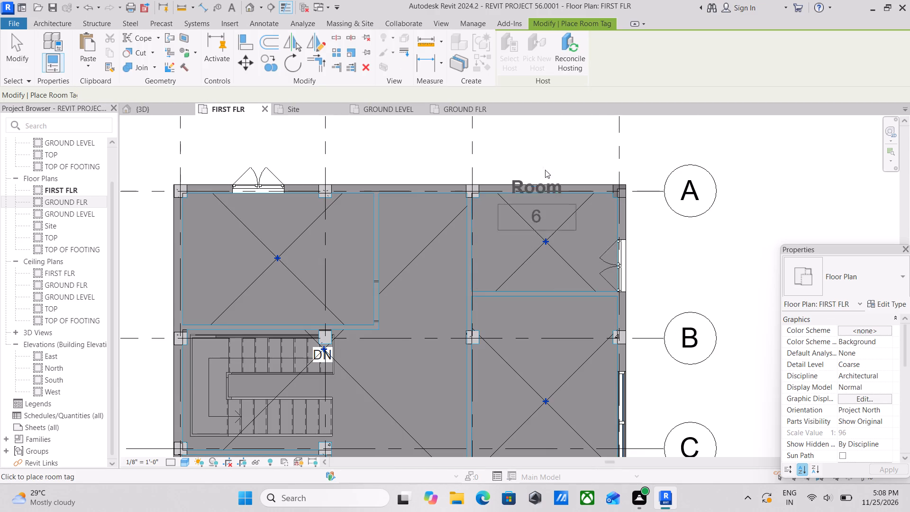
{"action": "scroll", "coordinate": [486, 286], "scroll_direction": "down", "scroll_amount": 1}
{"action": "middle_click_drag", "start_coordinate": [486, 285], "coordinate": [480, 136]}
{"action": "scroll", "coordinate": [400, 247], "scroll_direction": "down", "scroll_amount": 2}
{"action": "middle_click_drag", "start_coordinate": [400, 247], "coordinate": [441, 192]}
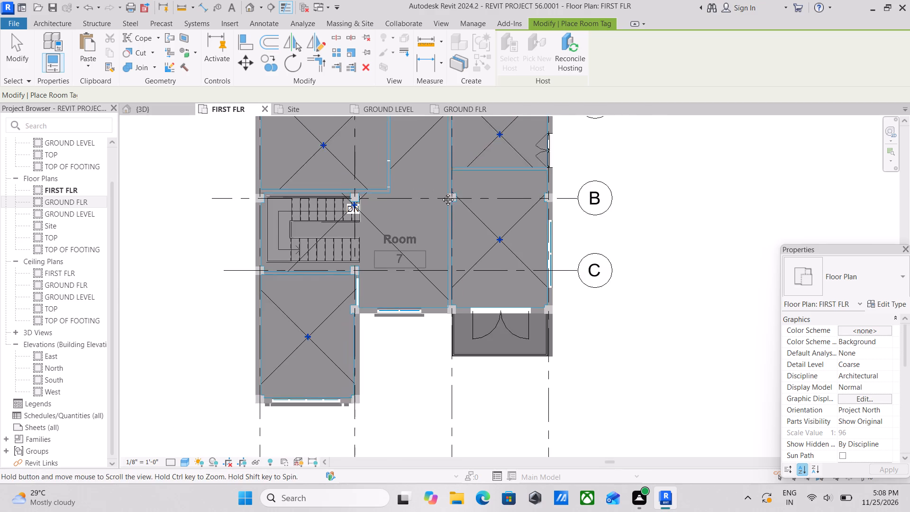
{"action": "middle_click_drag", "start_coordinate": [441, 192], "coordinate": [448, 185]}
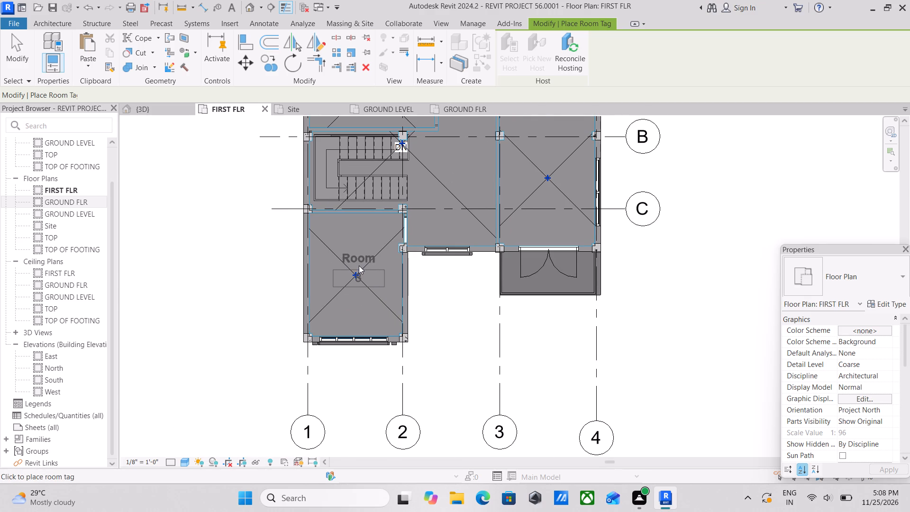
{"action": "left_click", "coordinate": [359, 265]}
{"action": "middle_click_drag", "start_coordinate": [454, 183], "coordinate": [432, 283]}
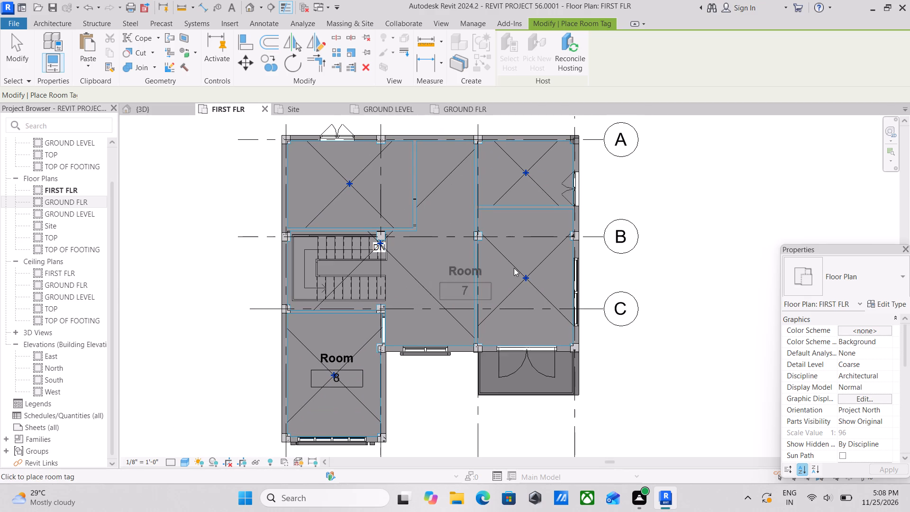
{"action": "left_click", "coordinate": [524, 270]}
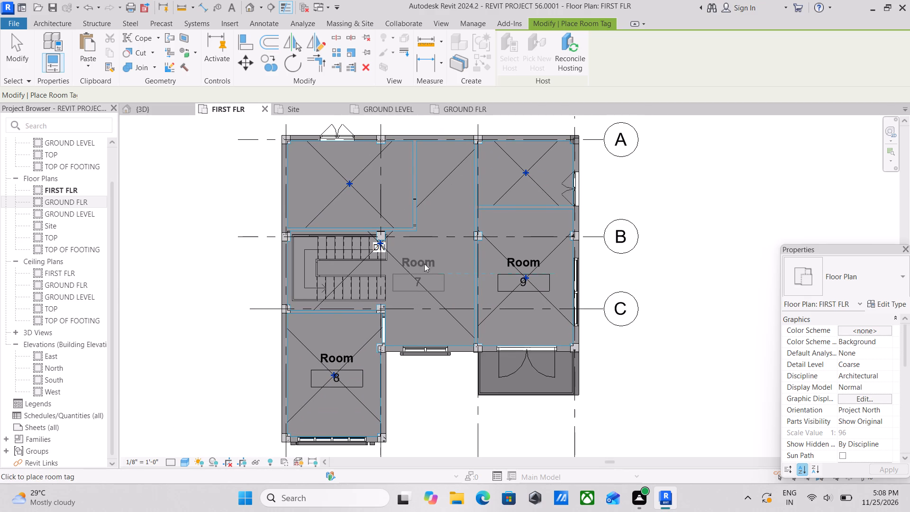
{"action": "middle_click_drag", "start_coordinate": [424, 264], "coordinate": [419, 338]}
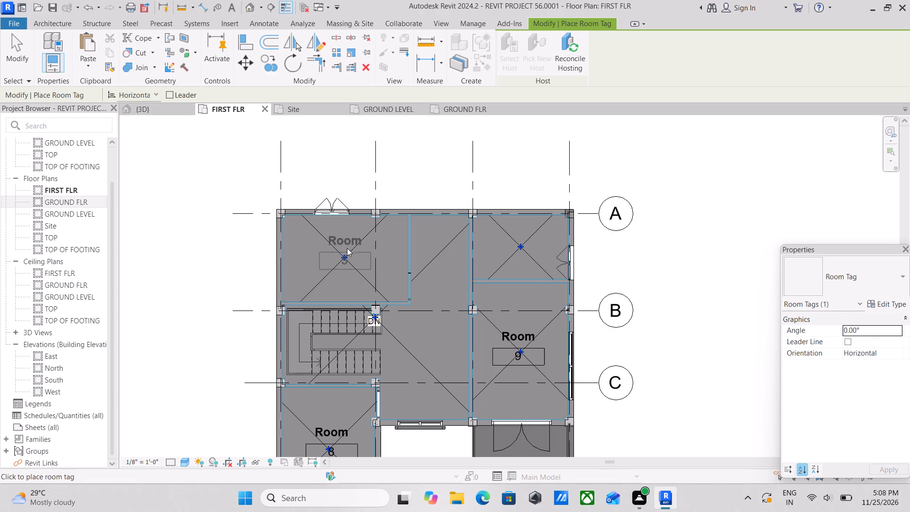
{"action": "left_click", "coordinate": [342, 244]}
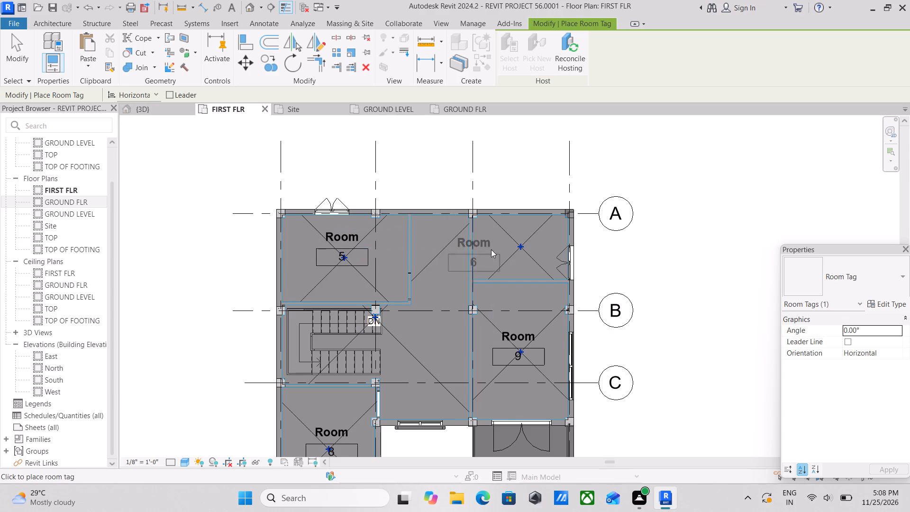
{"action": "left_click", "coordinate": [522, 235]}
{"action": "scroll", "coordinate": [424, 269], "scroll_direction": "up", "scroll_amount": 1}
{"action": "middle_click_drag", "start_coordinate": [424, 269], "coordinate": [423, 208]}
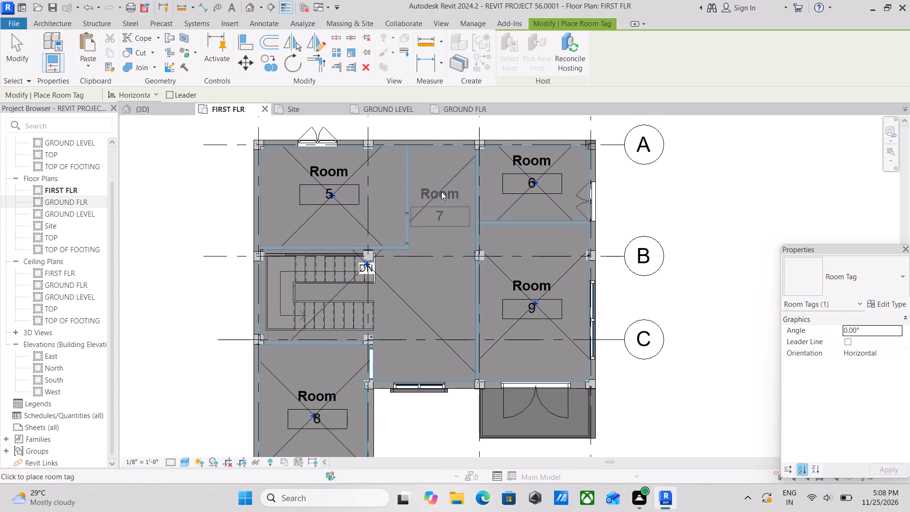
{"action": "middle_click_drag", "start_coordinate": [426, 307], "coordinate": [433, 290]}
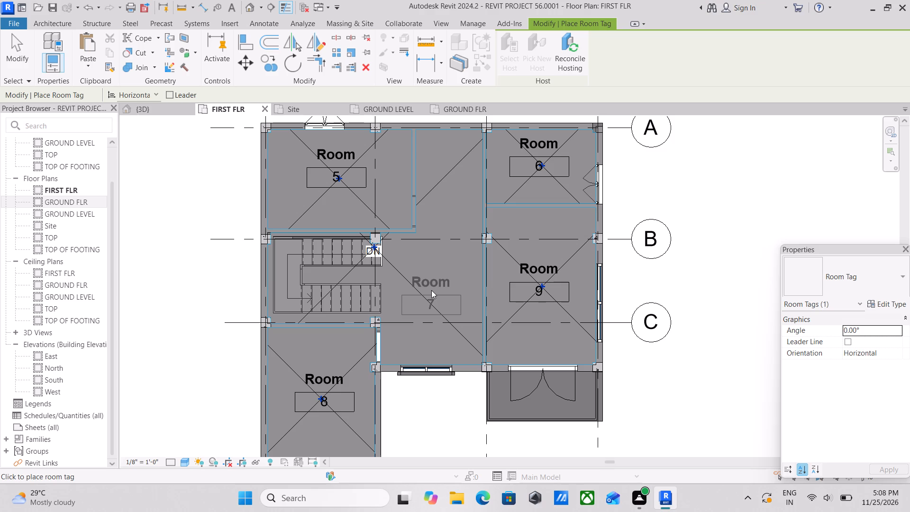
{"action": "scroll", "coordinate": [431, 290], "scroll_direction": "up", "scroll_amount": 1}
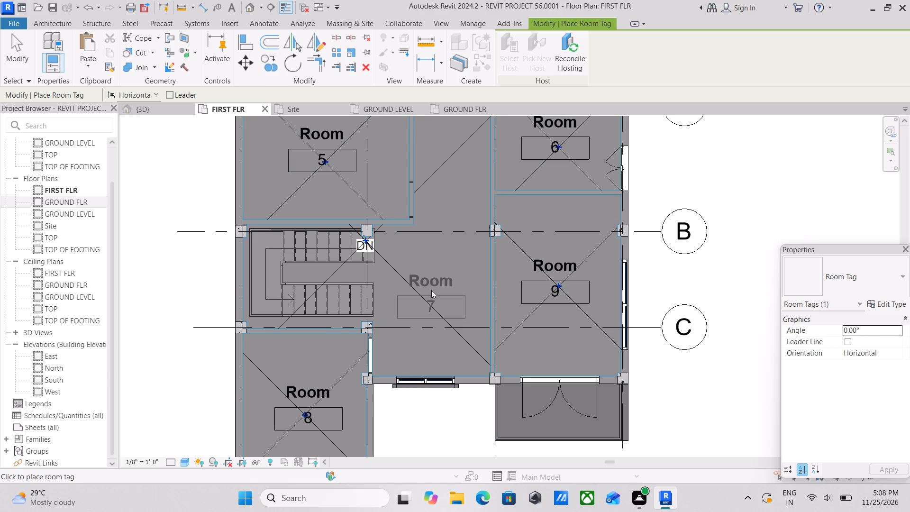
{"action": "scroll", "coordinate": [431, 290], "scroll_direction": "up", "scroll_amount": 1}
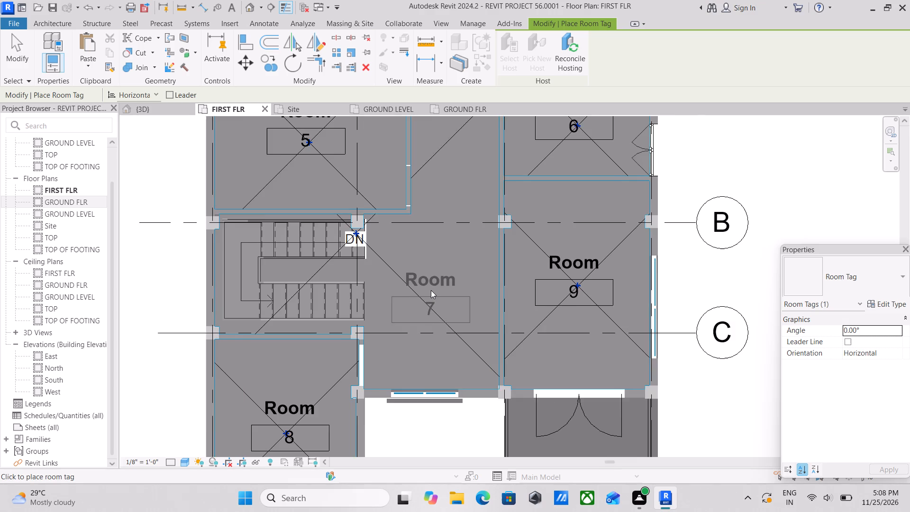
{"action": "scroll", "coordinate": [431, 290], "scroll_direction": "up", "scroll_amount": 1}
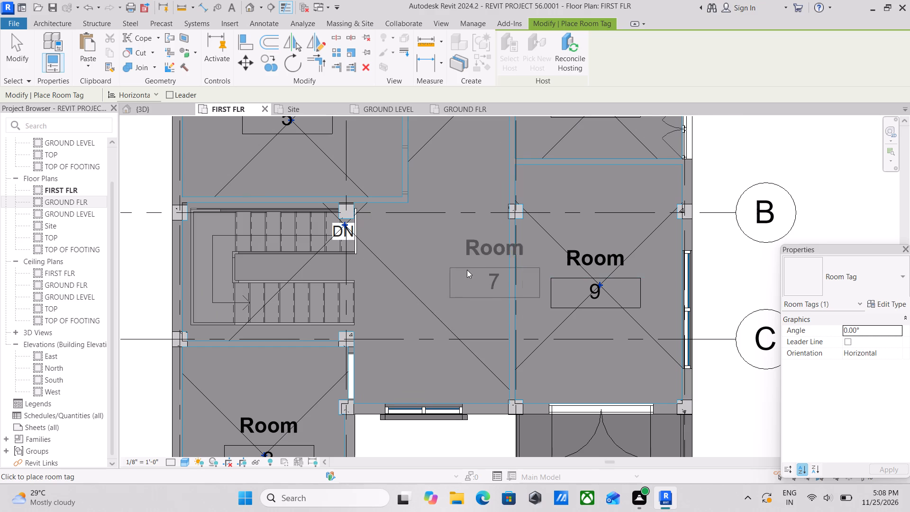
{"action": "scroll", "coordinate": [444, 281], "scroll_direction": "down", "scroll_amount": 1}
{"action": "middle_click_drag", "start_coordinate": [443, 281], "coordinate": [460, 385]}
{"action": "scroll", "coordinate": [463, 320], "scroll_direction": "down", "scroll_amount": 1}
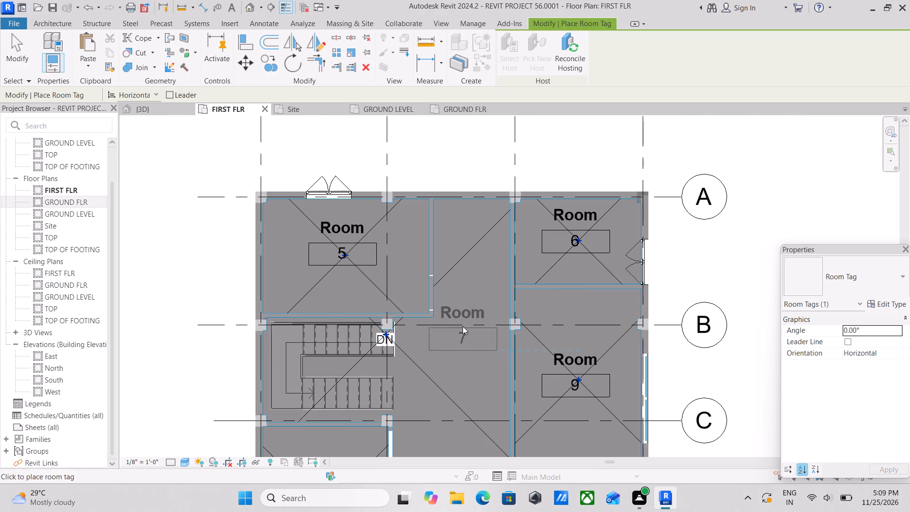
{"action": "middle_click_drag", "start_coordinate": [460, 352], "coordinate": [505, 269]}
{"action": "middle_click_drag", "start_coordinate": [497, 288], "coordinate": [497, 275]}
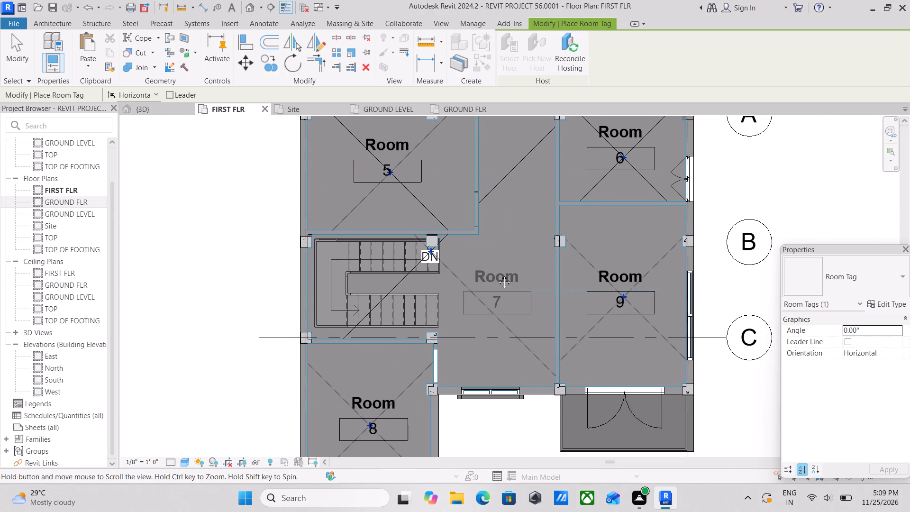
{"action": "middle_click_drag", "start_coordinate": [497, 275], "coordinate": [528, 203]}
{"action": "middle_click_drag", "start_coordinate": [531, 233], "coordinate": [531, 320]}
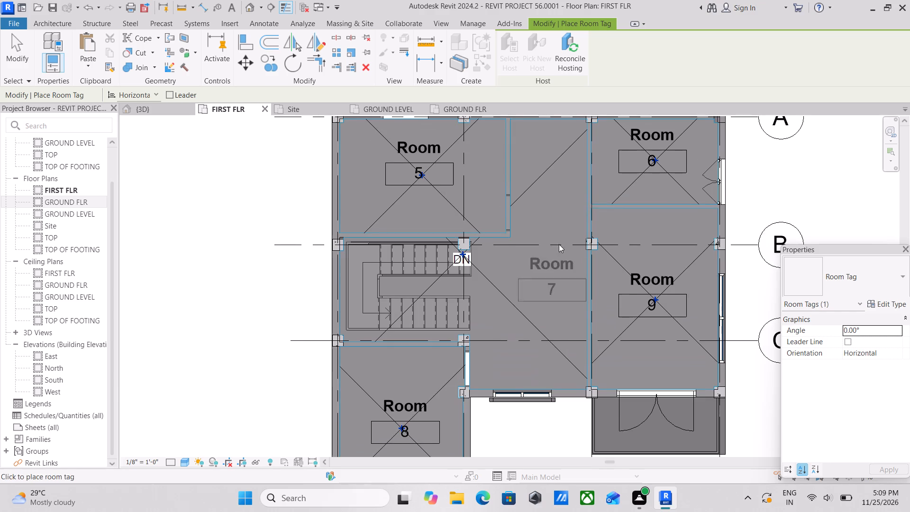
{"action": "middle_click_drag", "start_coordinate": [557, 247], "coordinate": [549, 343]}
End tag placement and rename room 5, between grids A and B beside the stairs, as BEDROOM.
{"action": "key", "text": "Escape"}
{"action": "key", "text": "Escape"}
{"action": "scroll", "coordinate": [645, 233], "scroll_direction": "up", "scroll_amount": 2}
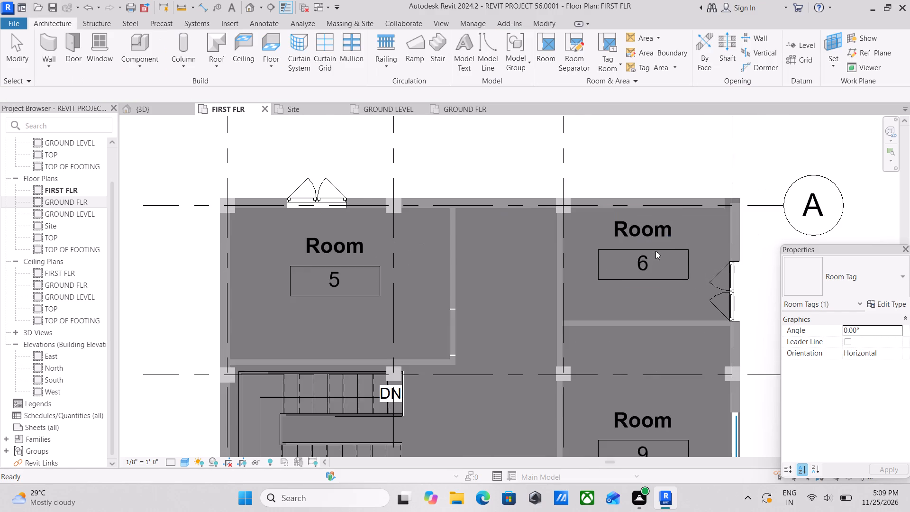
{"action": "scroll", "coordinate": [655, 265], "scroll_direction": "up", "scroll_amount": 1}
{"action": "middle_click_drag", "start_coordinate": [644, 264], "coordinate": [594, 265]}
{"action": "scroll", "coordinate": [587, 265], "scroll_direction": "up", "scroll_amount": 3}
{"action": "scroll", "coordinate": [607, 266], "scroll_direction": "down", "scroll_amount": 3}
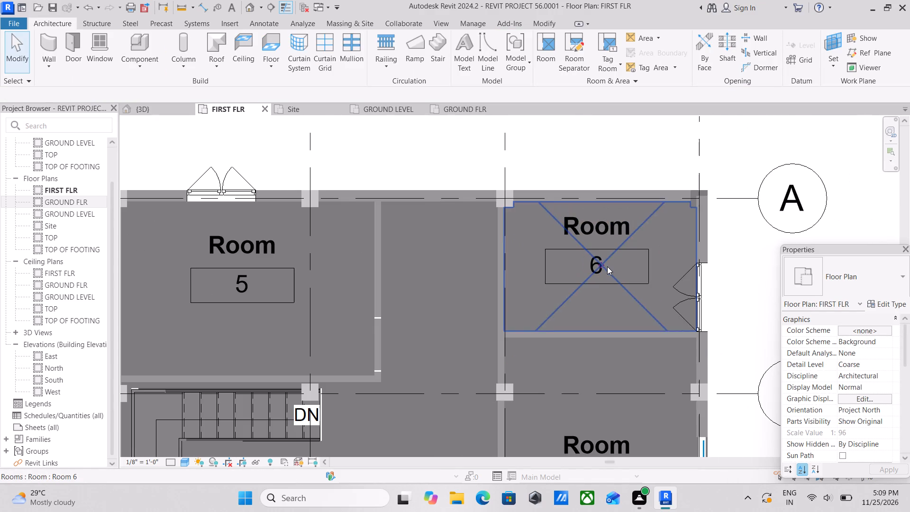
{"action": "scroll", "coordinate": [603, 269], "scroll_direction": "down", "scroll_amount": 4}
{"action": "scroll", "coordinate": [406, 279], "scroll_direction": "up", "scroll_amount": 2}
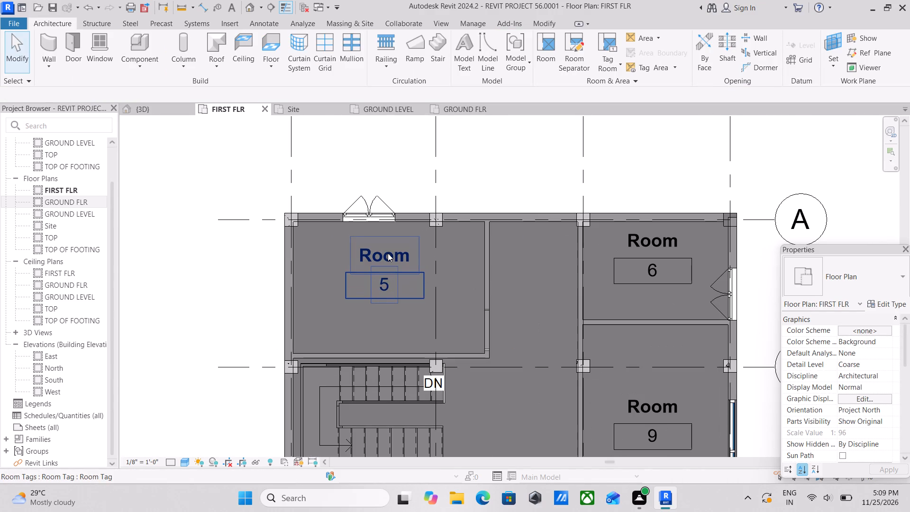
{"action": "double_click", "coordinate": [388, 253]}
{"action": "scroll", "coordinate": [388, 253], "scroll_direction": "up", "scroll_amount": 3}
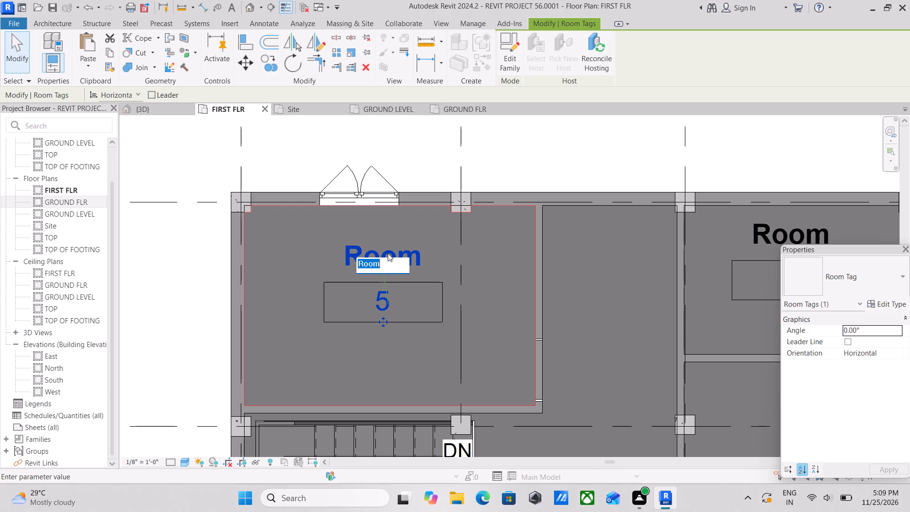
{"action": "scroll", "coordinate": [388, 253], "scroll_direction": "up", "scroll_amount": 1}
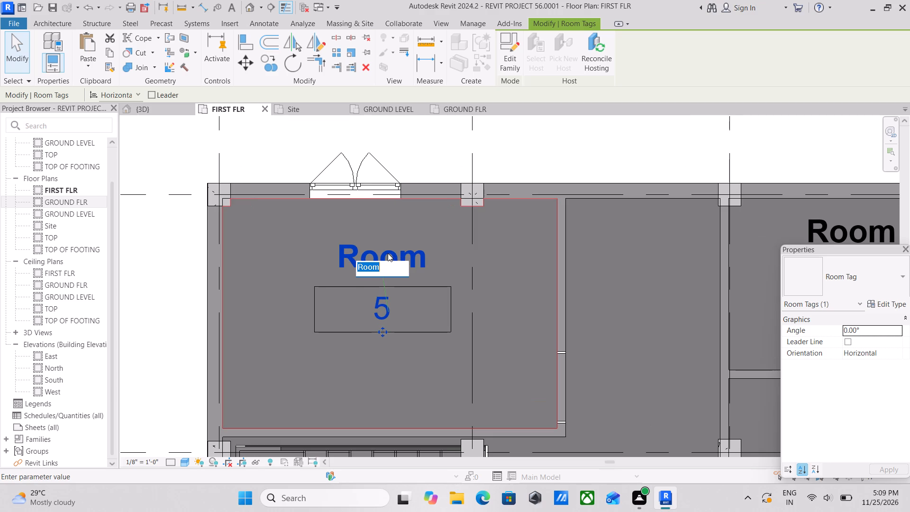
{"action": "scroll", "coordinate": [388, 253], "scroll_direction": "down", "scroll_amount": 1}
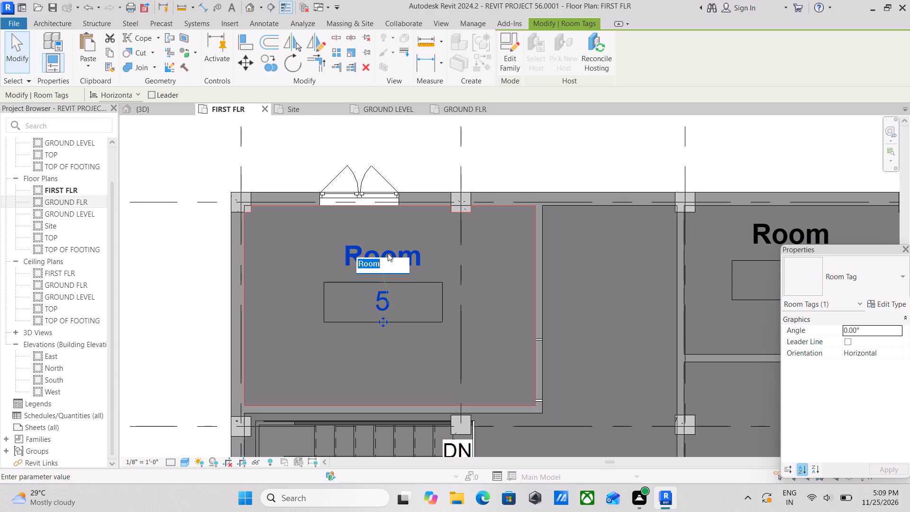
{"action": "scroll", "coordinate": [388, 253], "scroll_direction": "up", "scroll_amount": 1}
{"action": "scroll", "coordinate": [388, 253], "scroll_direction": "down", "scroll_amount": 1}
{"action": "scroll", "coordinate": [388, 253], "scroll_direction": "up", "scroll_amount": 2}
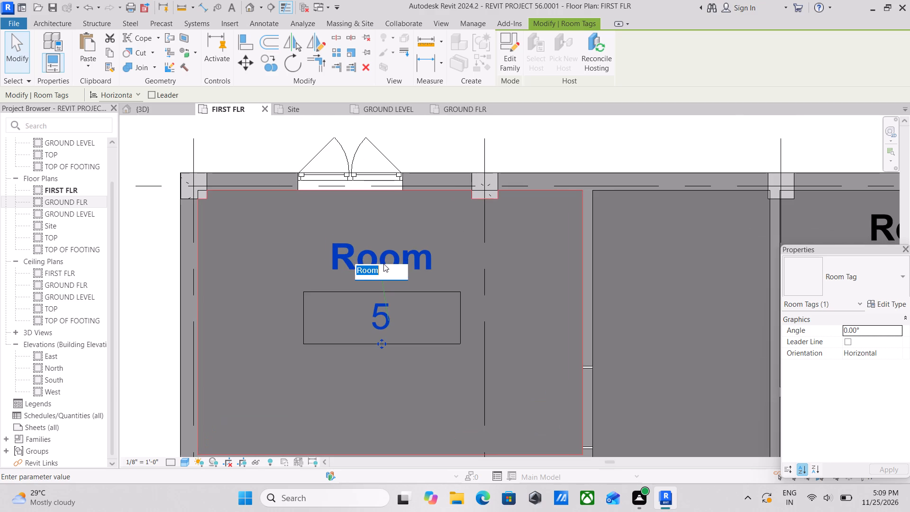
{"action": "scroll", "coordinate": [385, 262], "scroll_direction": "down", "scroll_amount": 9}
{"action": "scroll", "coordinate": [385, 264], "scroll_direction": "up", "scroll_amount": 2}
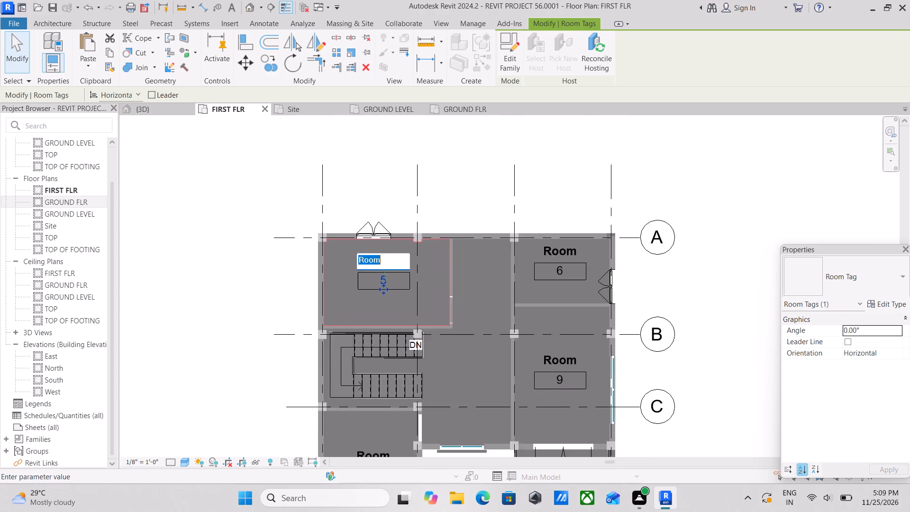
{"action": "type", "text": "BED"}
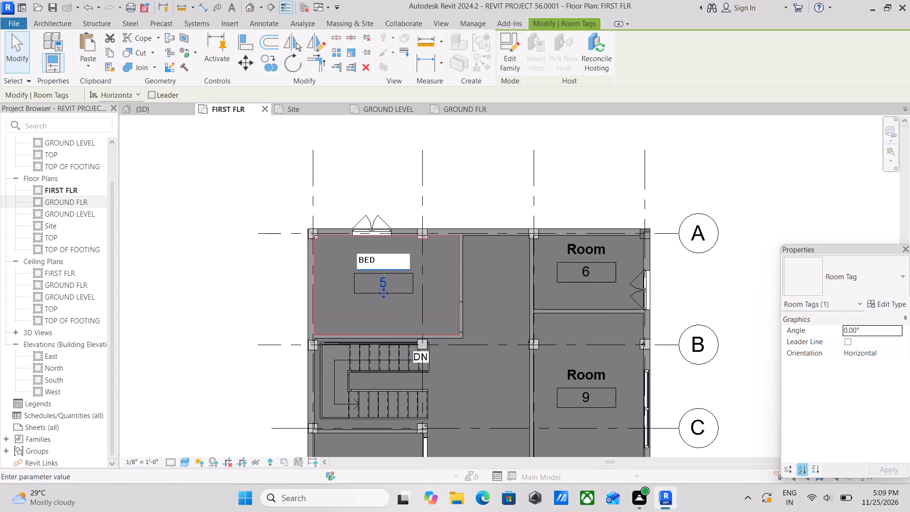
{"action": "key", "text": "r"}
{"action": "type", "text": "OOM"}
{"action": "key", "text": "Return"}
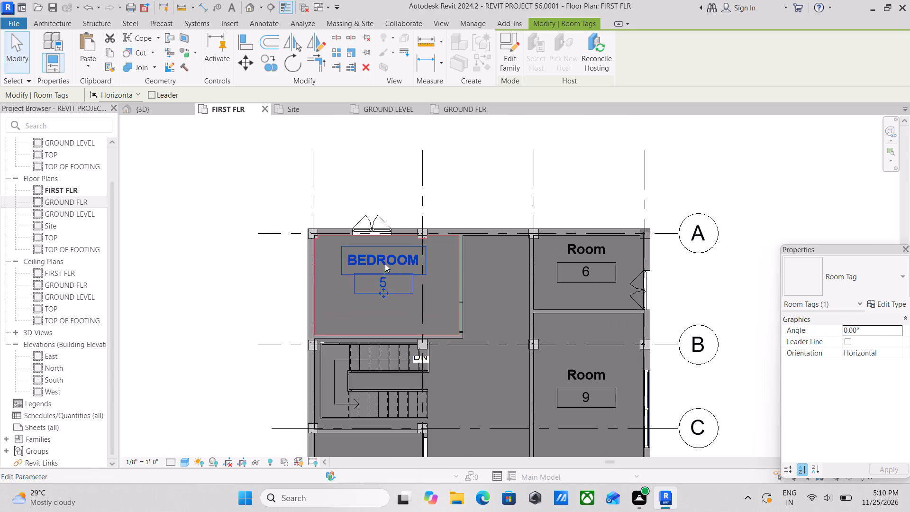
Rename room 6, in the corner between grids A and B, as TOILET.
{"action": "scroll", "coordinate": [595, 253], "scroll_direction": "up", "scroll_amount": 2}
{"action": "double_click", "coordinate": [593, 248]}
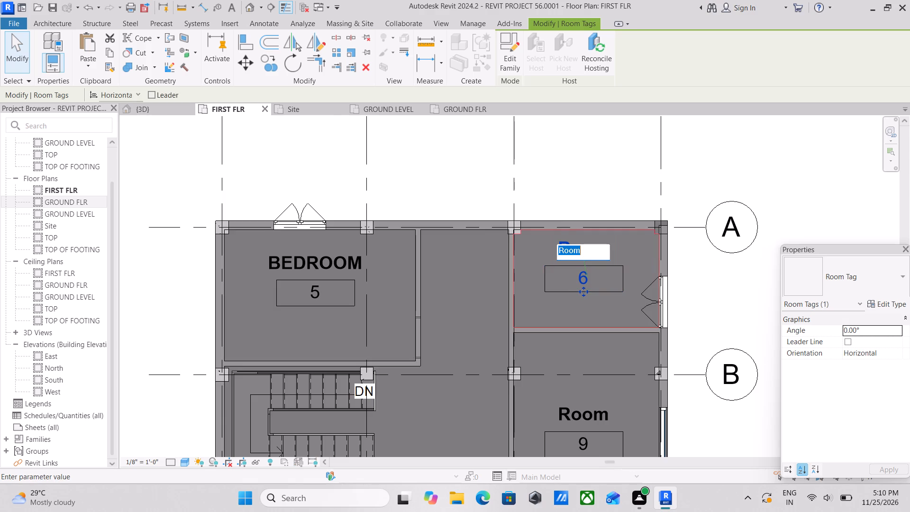
{"action": "scroll", "coordinate": [593, 248], "scroll_direction": "up", "scroll_amount": 5}
{"action": "scroll", "coordinate": [591, 248], "scroll_direction": "down", "scroll_amount": 3}
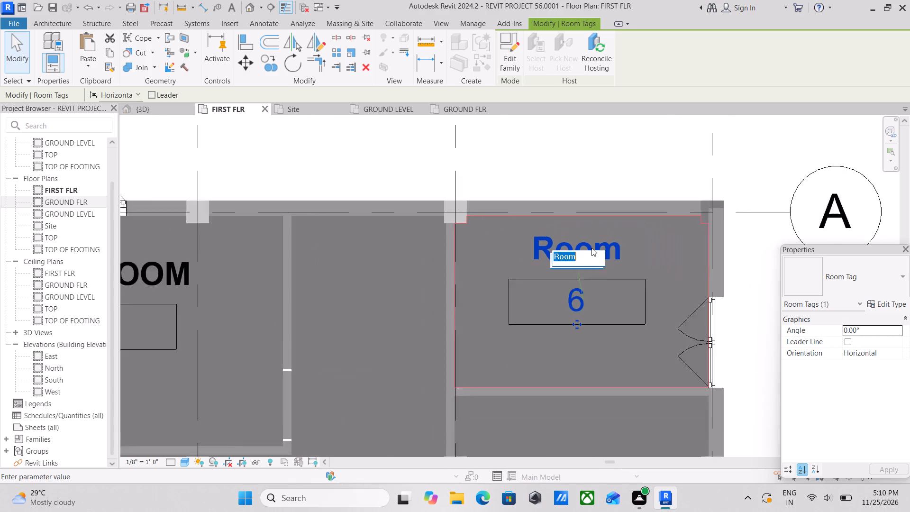
{"action": "scroll", "coordinate": [591, 248], "scroll_direction": "down", "scroll_amount": 3}
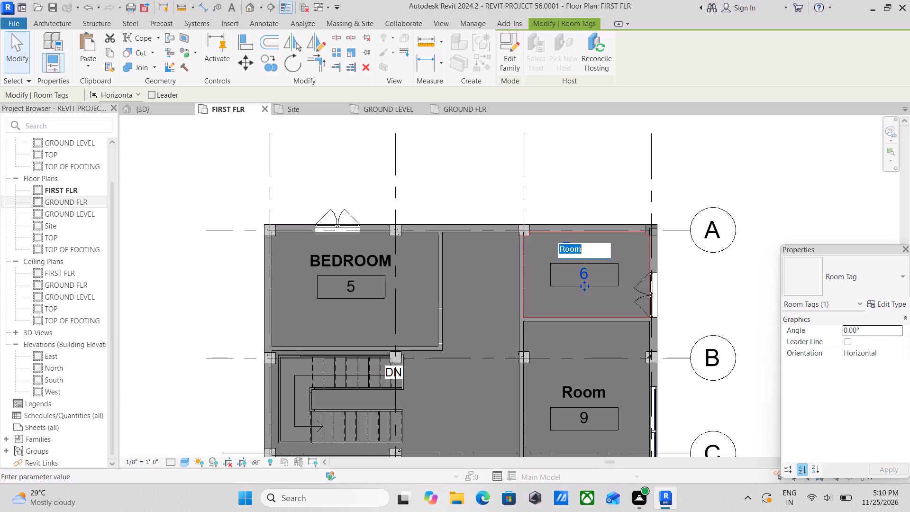
{"action": "scroll", "coordinate": [591, 248], "scroll_direction": "up", "scroll_amount": 7}
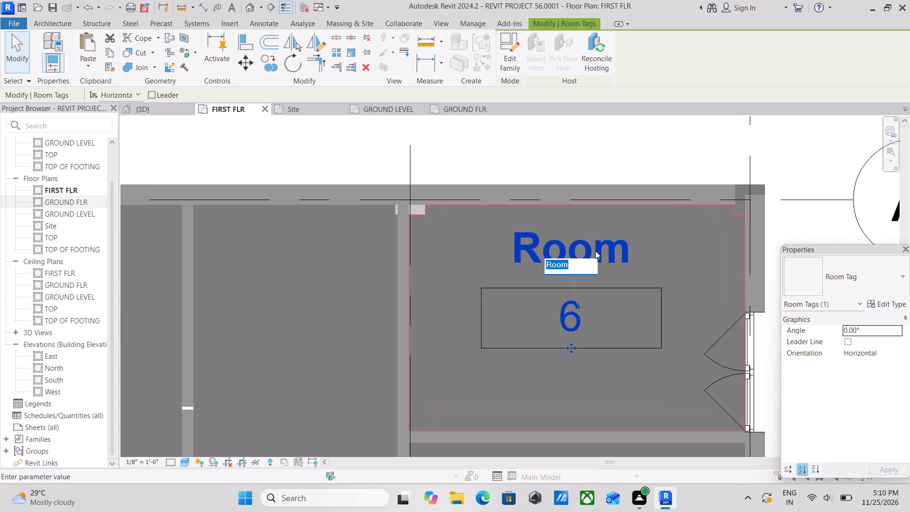
{"action": "type", "text": "TOI"}
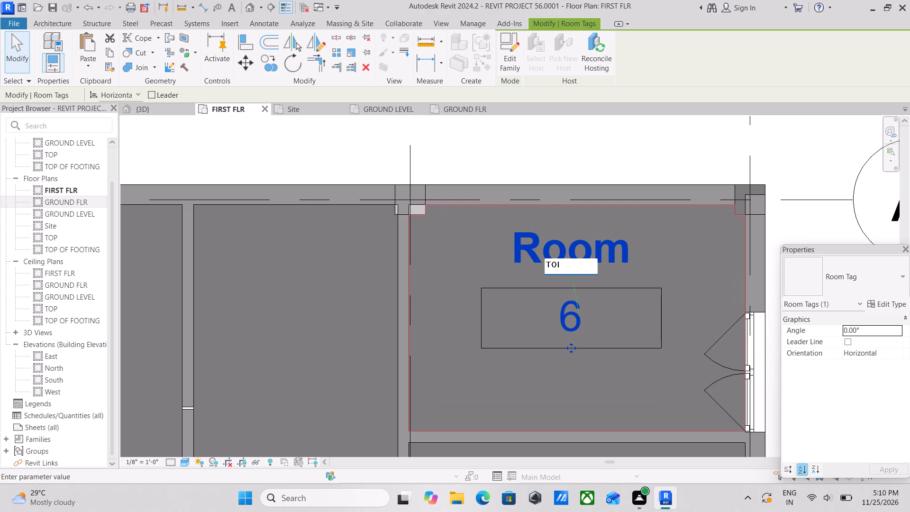
{"action": "type", "text": "LET"}
{"action": "key", "text": "Return"}
Open the name of room 9, adjoining the toilet across grids B and C, for editing and begin the new name with L.
{"action": "scroll", "coordinate": [579, 292], "scroll_direction": "down", "scroll_amount": 8}
{"action": "middle_click_drag", "start_coordinate": [574, 306], "coordinate": [560, 235]}
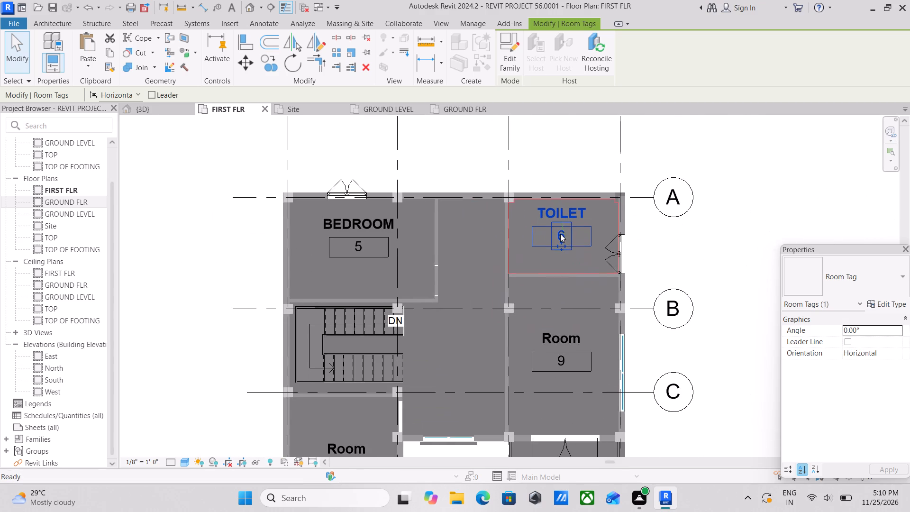
{"action": "scroll", "coordinate": [561, 341], "scroll_direction": "up", "scroll_amount": 5}
{"action": "double_click", "coordinate": [571, 336]}
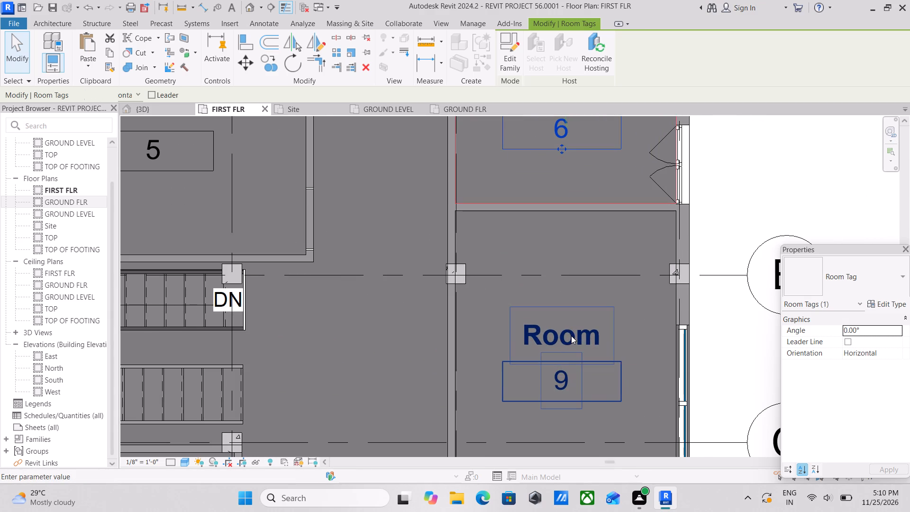
{"action": "scroll", "coordinate": [571, 336], "scroll_direction": "down", "scroll_amount": 5}
{"action": "scroll", "coordinate": [571, 336], "scroll_direction": "up", "scroll_amount": 4}
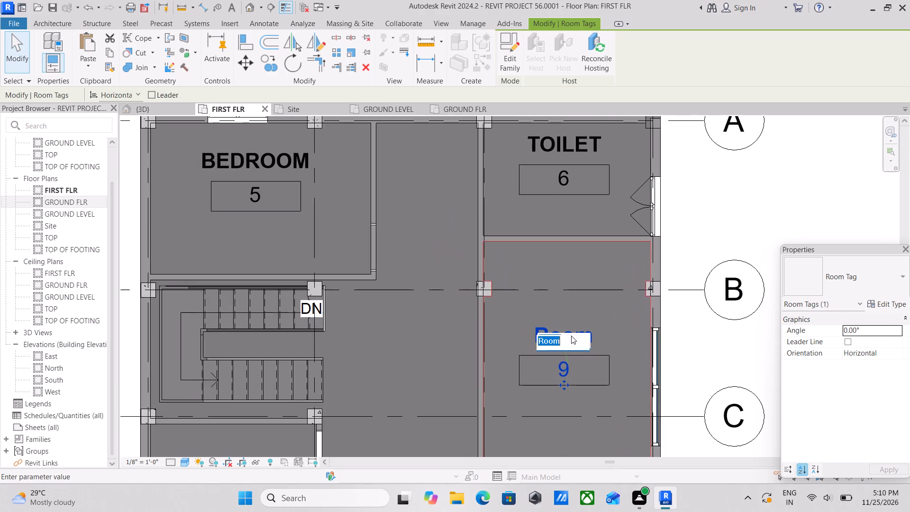
{"action": "scroll", "coordinate": [571, 336], "scroll_direction": "up", "scroll_amount": 2}
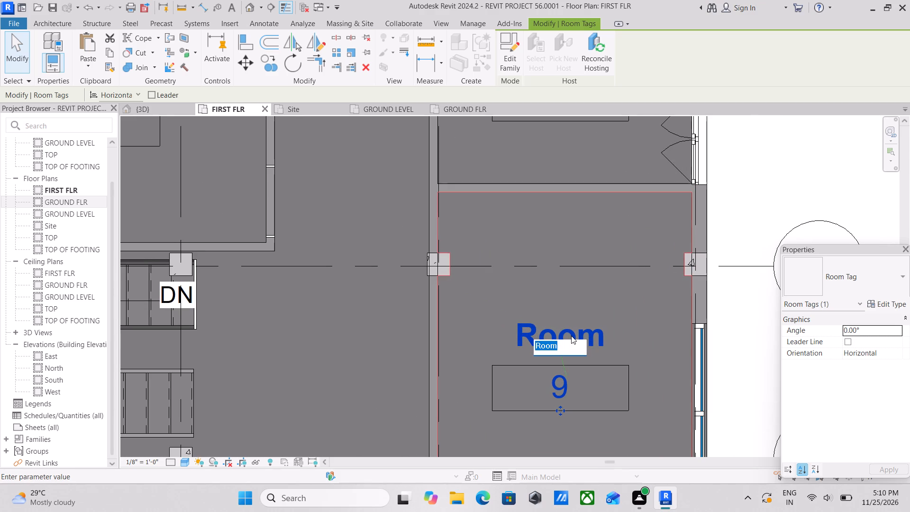
{"action": "key", "text": "l"}
{"action": "scroll", "coordinate": [571, 336], "scroll_direction": "down", "scroll_amount": 9}
{"action": "scroll", "coordinate": [571, 336], "scroll_direction": "up", "scroll_amount": 2}
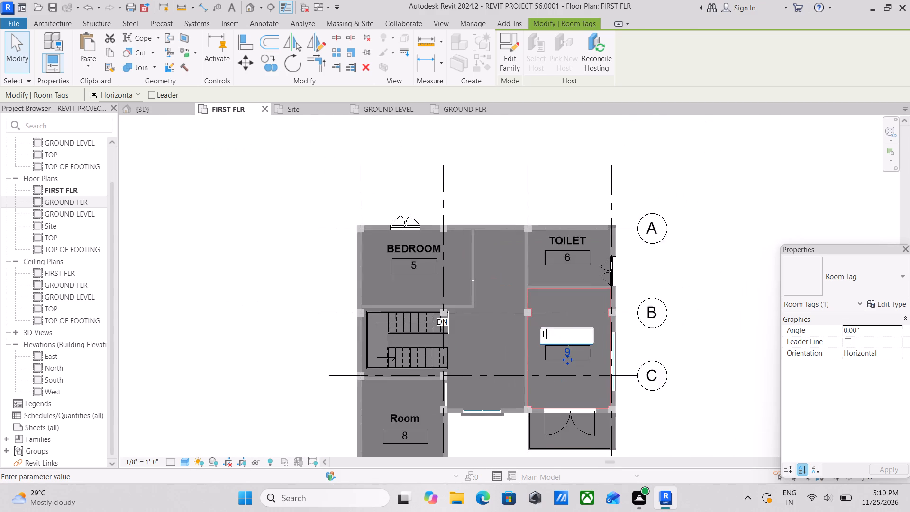
{"action": "scroll", "coordinate": [571, 336], "scroll_direction": "up", "scroll_amount": 3}
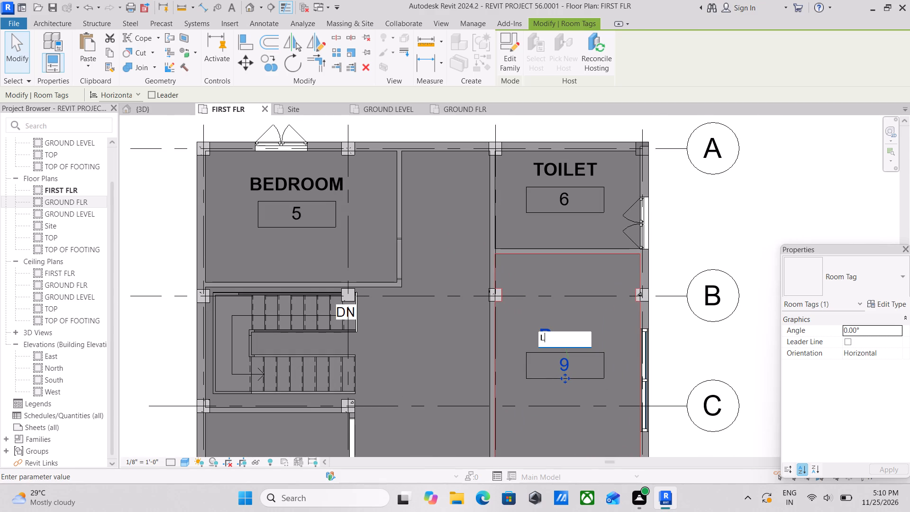
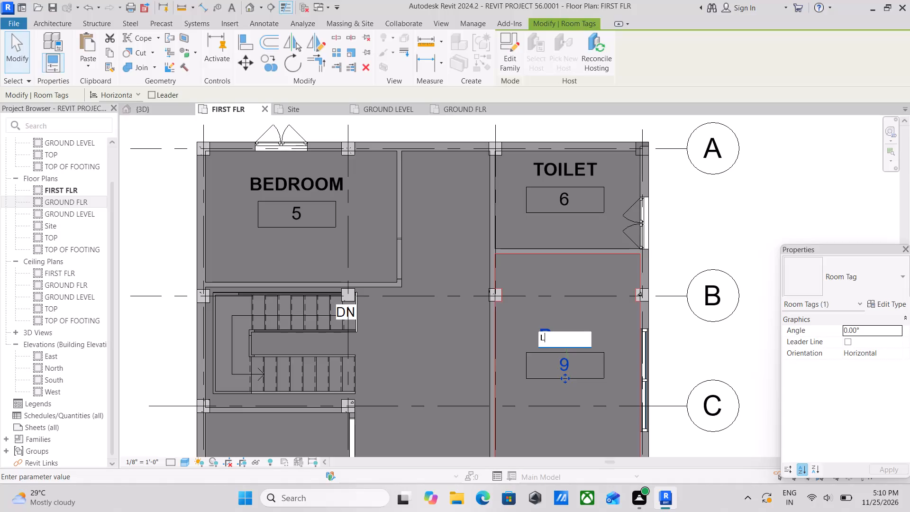
Complete the name of room 9, adjoining the toilet across grids B and C, as LIVING ROOM.
{"action": "key", "text": "i"}
{"action": "type", "text": "VING"}
{"action": "key", "text": "space"}
{"action": "type", "text": "ROOM"}
{"action": "key", "text": "Return"}
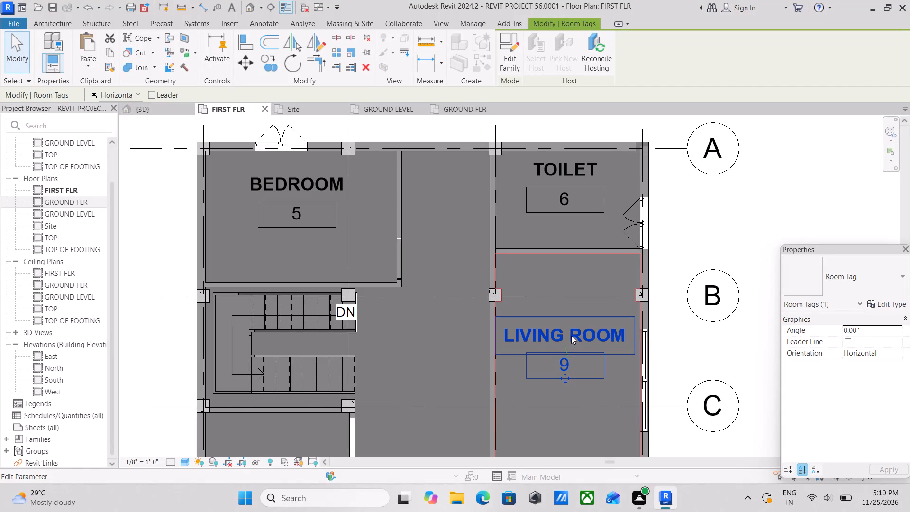
Rename room 8, below the stairs beyond grid C, as BED ROOM and clear the tag selection.
{"action": "scroll", "coordinate": [453, 350], "scroll_direction": "down", "scroll_amount": 4}
{"action": "middle_click_drag", "start_coordinate": [444, 334], "coordinate": [465, 250]}
{"action": "scroll", "coordinate": [355, 348], "scroll_direction": "up", "scroll_amount": 4}
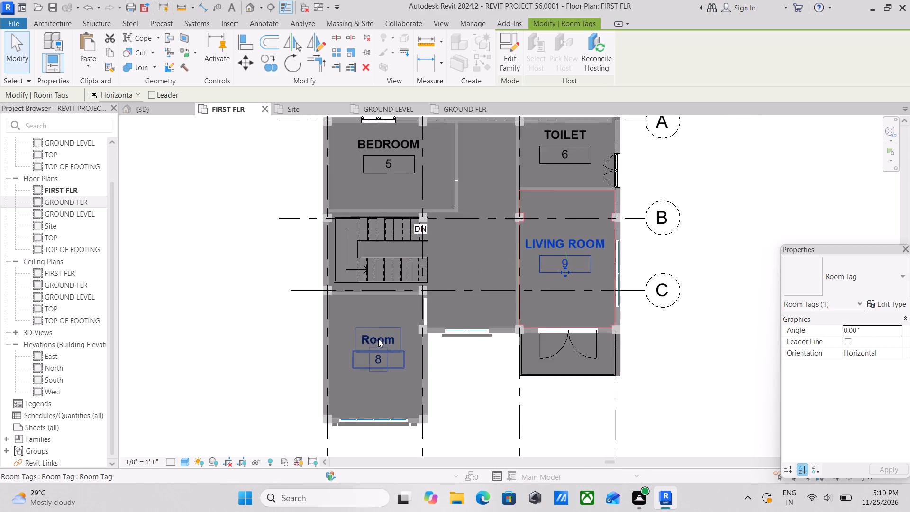
{"action": "scroll", "coordinate": [378, 339], "scroll_direction": "up", "scroll_amount": 3}
{"action": "double_click", "coordinate": [399, 328]}
{"action": "type", "text": "BED"}
{"action": "key", "text": "space"}
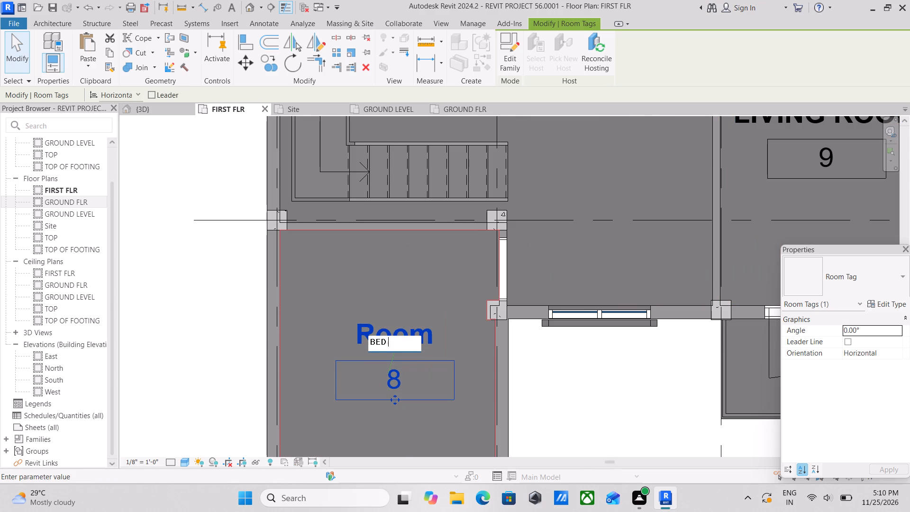
{"action": "type", "text": "ROOM"}
{"action": "key", "text": "Return"}
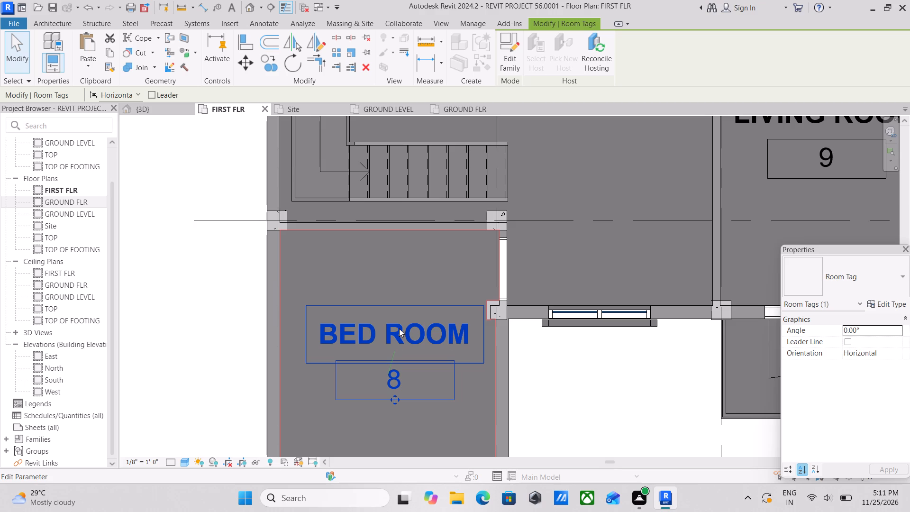
{"action": "scroll", "coordinate": [363, 338], "scroll_direction": "down", "scroll_amount": 8}
{"action": "scroll", "coordinate": [420, 309], "scroll_direction": "down", "scroll_amount": 2}
{"action": "scroll", "coordinate": [444, 282], "scroll_direction": "up", "scroll_amount": 6}
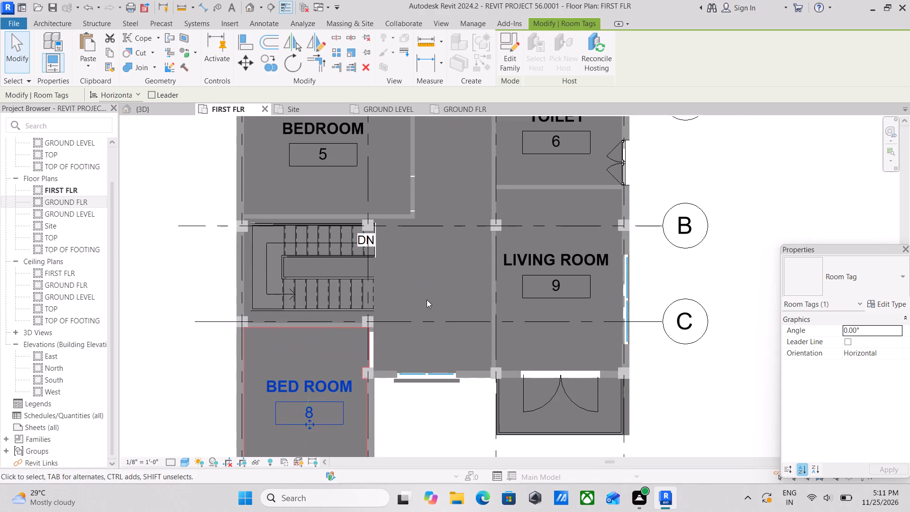
{"action": "middle_click_drag", "start_coordinate": [425, 300], "coordinate": [510, 320]}
{"action": "scroll", "coordinate": [511, 320], "scroll_direction": "up", "scroll_amount": 1}
{"action": "key", "text": "Escape"}
Examine the room names and layout across the FIRST FLR plan, including the untagged central hall and the stairs.
{"action": "scroll", "coordinate": [511, 307], "scroll_direction": "down", "scroll_amount": 6}
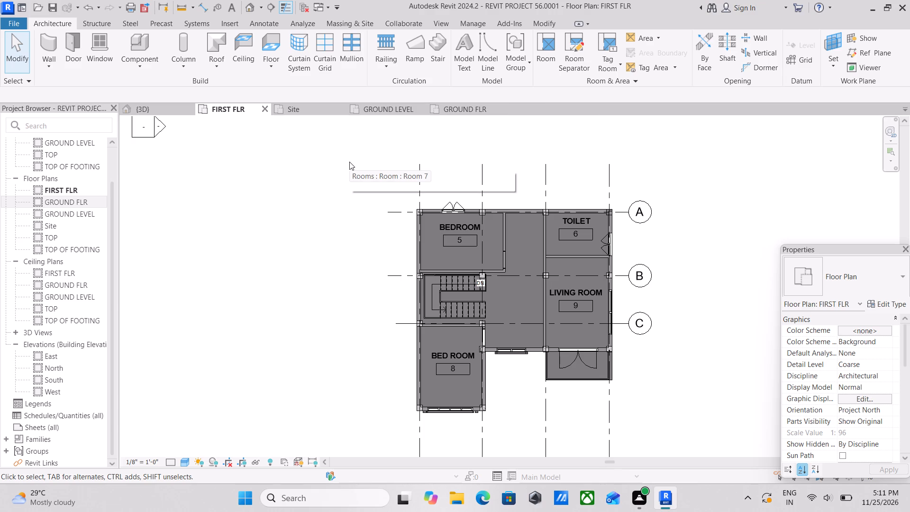
{"action": "scroll", "coordinate": [349, 162], "scroll_direction": "up", "scroll_amount": 1}
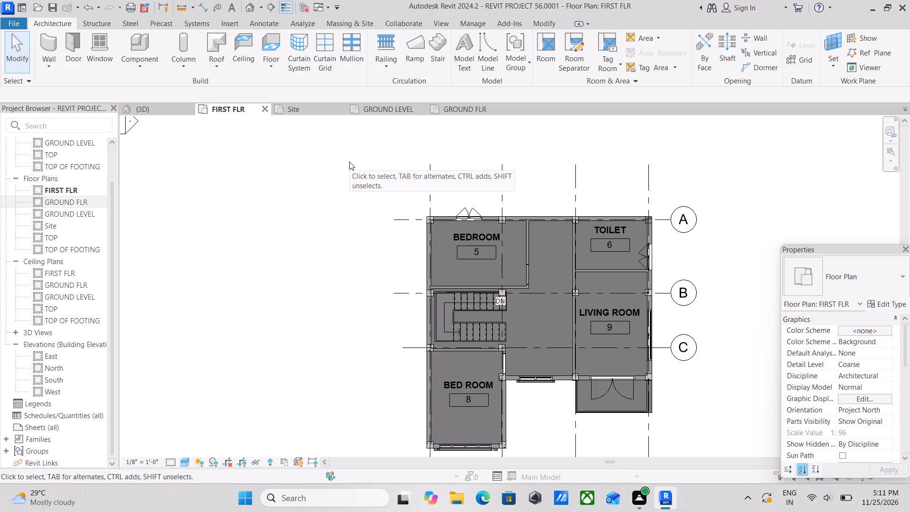
{"action": "scroll", "coordinate": [349, 162], "scroll_direction": "up", "scroll_amount": 2}
{"action": "scroll", "coordinate": [349, 162], "scroll_direction": "down", "scroll_amount": 2}
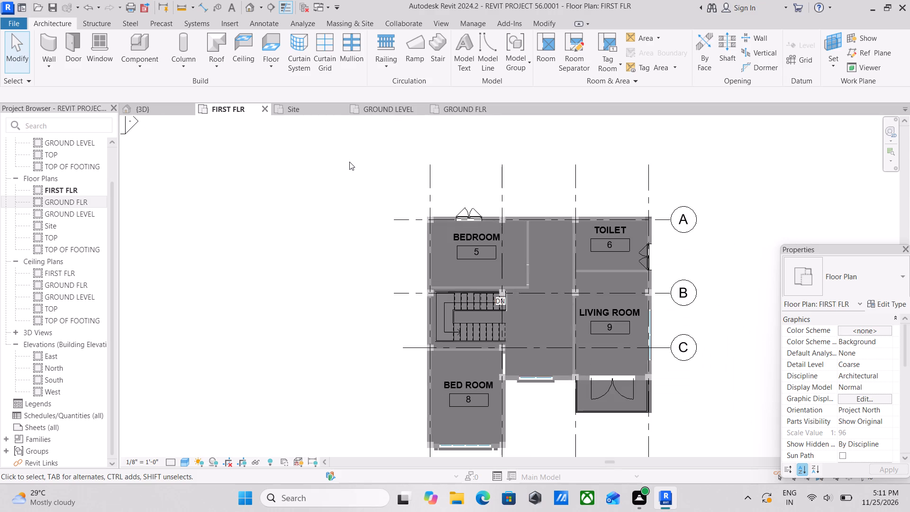
{"action": "scroll", "coordinate": [349, 162], "scroll_direction": "down", "scroll_amount": 3}
{"action": "scroll", "coordinate": [349, 162], "scroll_direction": "up", "scroll_amount": 6}
{"action": "scroll", "coordinate": [551, 210], "scroll_direction": "up", "scroll_amount": 4}
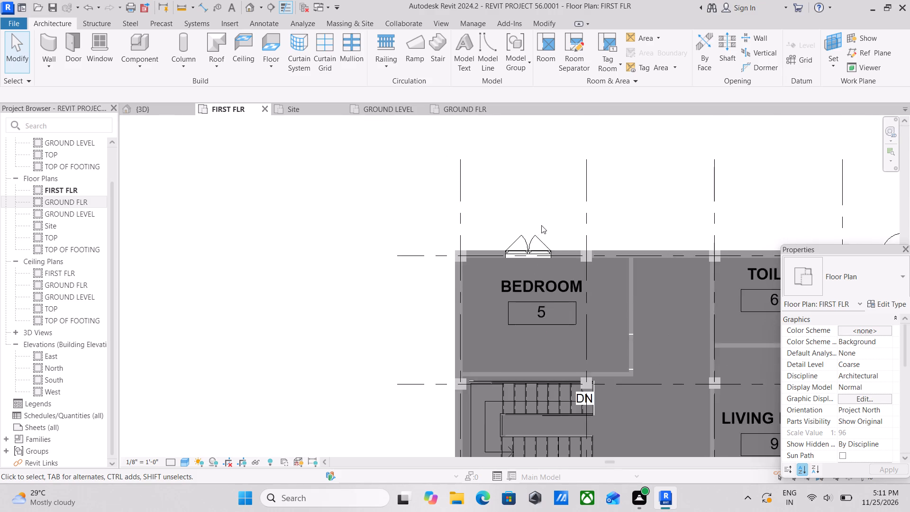
{"action": "middle_click_drag", "start_coordinate": [610, 258], "coordinate": [346, 167]}
{"action": "middle_click_drag", "start_coordinate": [528, 260], "coordinate": [454, 176]}
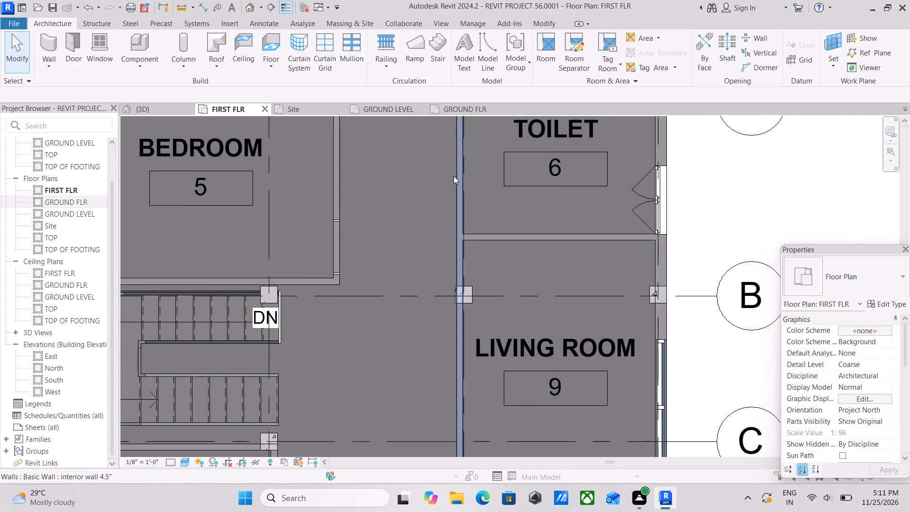
{"action": "scroll", "coordinate": [454, 176], "scroll_direction": "down", "scroll_amount": 5}
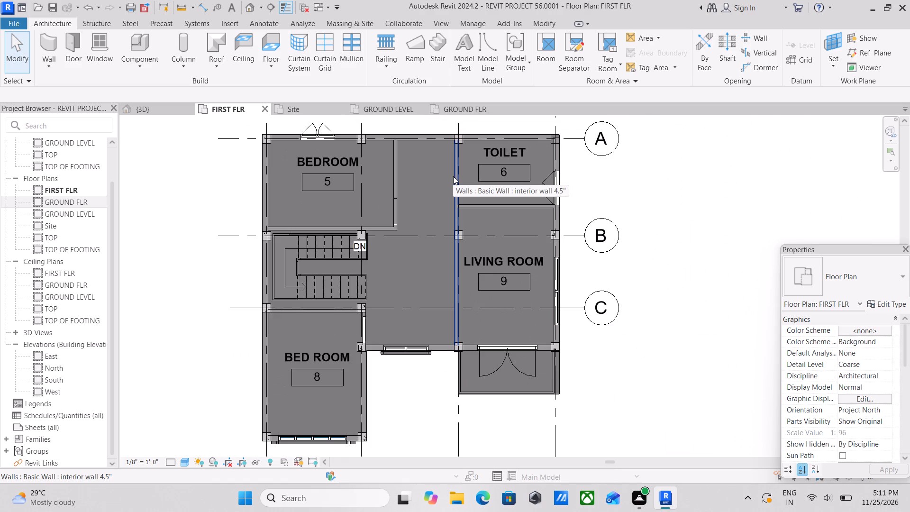
{"action": "scroll", "coordinate": [453, 176], "scroll_direction": "down", "scroll_amount": 3}
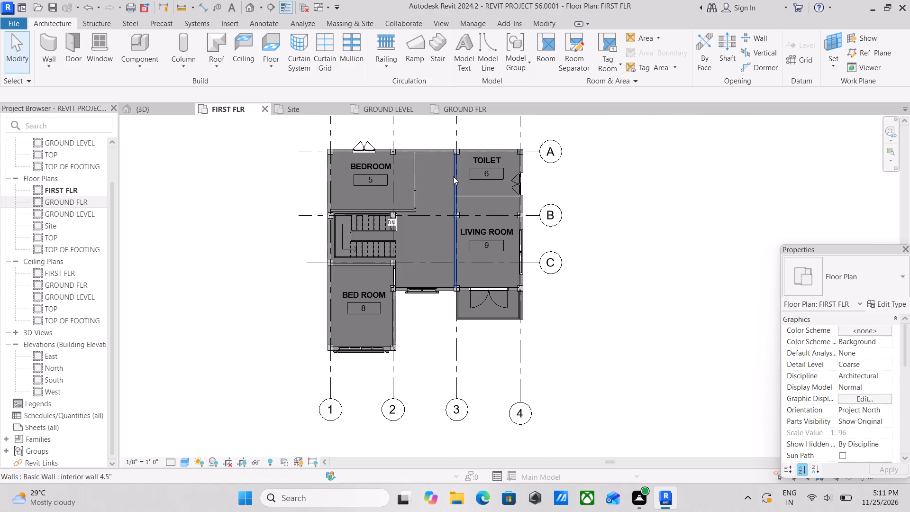
{"action": "scroll", "coordinate": [453, 176], "scroll_direction": "down", "scroll_amount": 2}
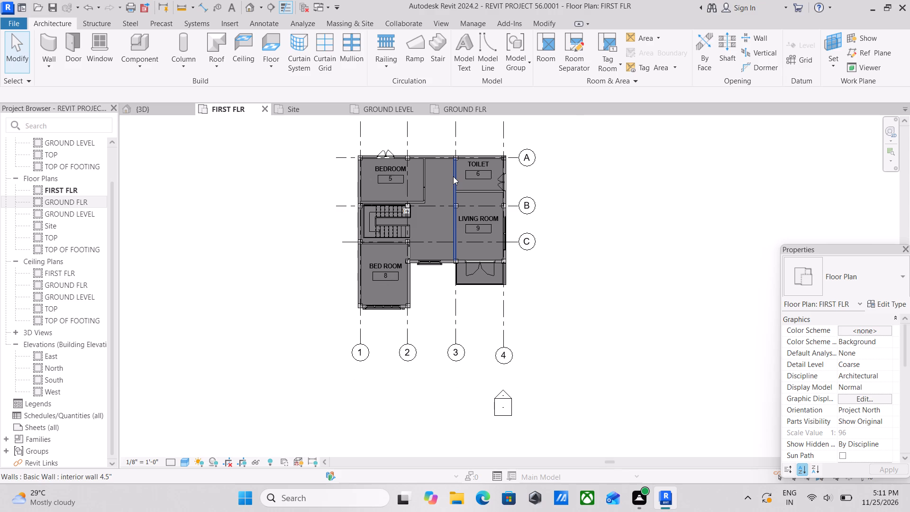
{"action": "scroll", "coordinate": [453, 176], "scroll_direction": "down", "scroll_amount": 1}
{"action": "scroll", "coordinate": [453, 176], "scroll_direction": "up", "scroll_amount": 2}
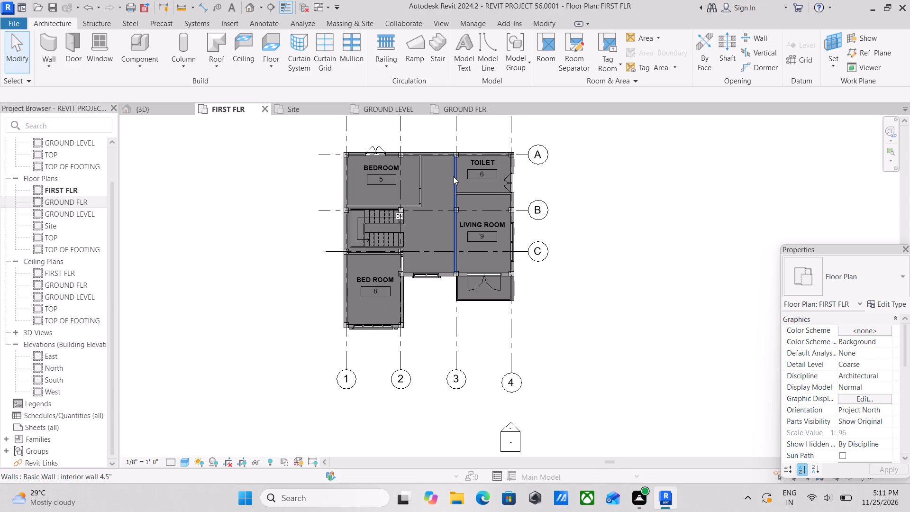
{"action": "scroll", "coordinate": [450, 177], "scroll_direction": "up", "scroll_amount": 1}
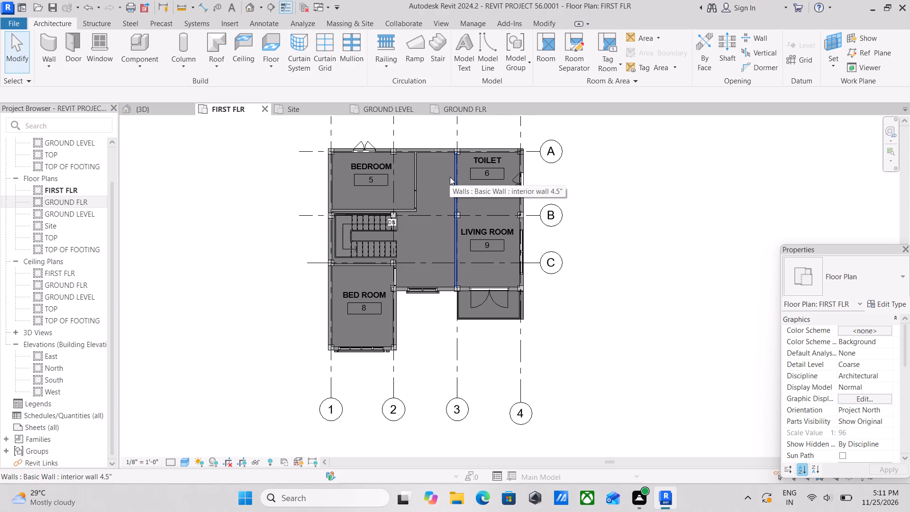
{"action": "scroll", "coordinate": [450, 177], "scroll_direction": "down", "scroll_amount": 2}
{"action": "scroll", "coordinate": [450, 177], "scroll_direction": "up", "scroll_amount": 5}
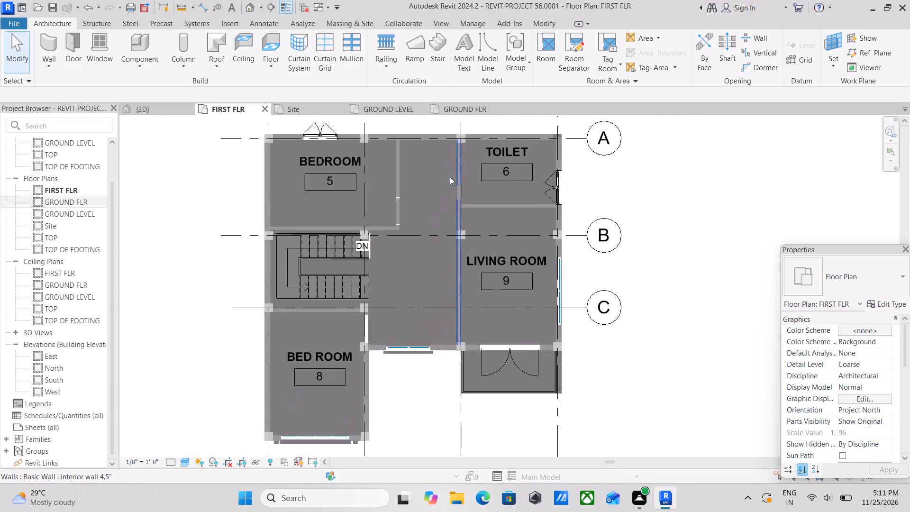
{"action": "scroll", "coordinate": [450, 177], "scroll_direction": "up", "scroll_amount": 6}
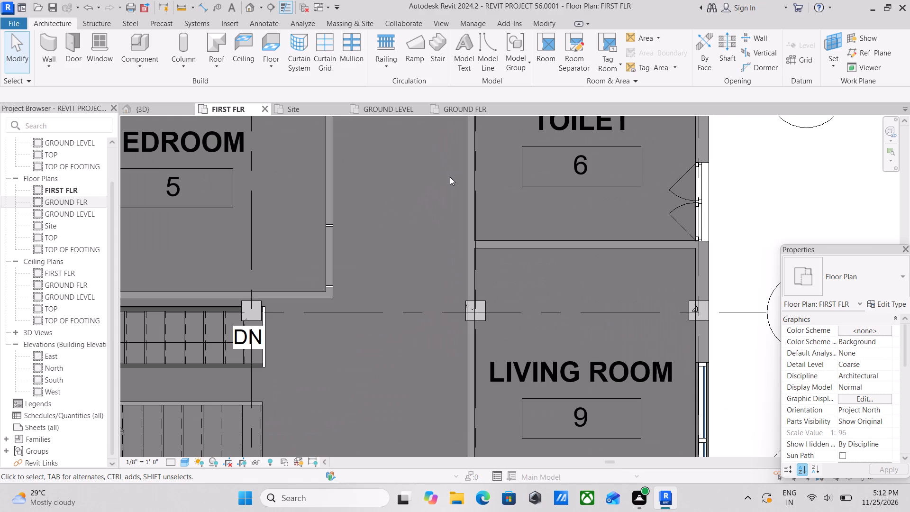
{"action": "scroll", "coordinate": [450, 177], "scroll_direction": "up", "scroll_amount": 2}
{"action": "scroll", "coordinate": [450, 177], "scroll_direction": "down", "scroll_amount": 1}
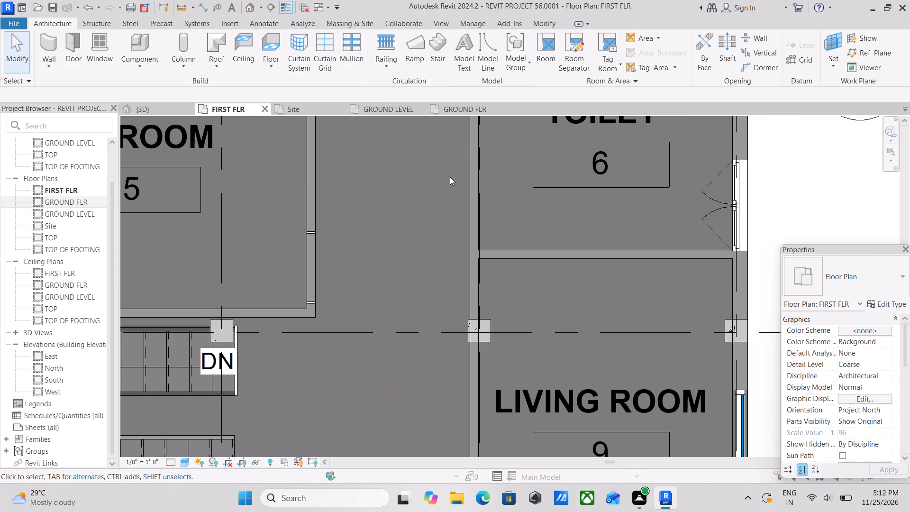
{"action": "scroll", "coordinate": [469, 197], "scroll_direction": "down", "scroll_amount": 3}
{"action": "scroll", "coordinate": [454, 247], "scroll_direction": "down", "scroll_amount": 4}
{"action": "middle_click_drag", "start_coordinate": [449, 249], "coordinate": [474, 239]}
{"action": "scroll", "coordinate": [493, 349], "scroll_direction": "up", "scroll_amount": 3}
{"action": "scroll", "coordinate": [443, 360], "scroll_direction": "up", "scroll_amount": 3}
{"action": "middle_click_drag", "start_coordinate": [313, 306], "coordinate": [440, 230]}
{"action": "scroll", "coordinate": [438, 233], "scroll_direction": "up", "scroll_amount": 1}
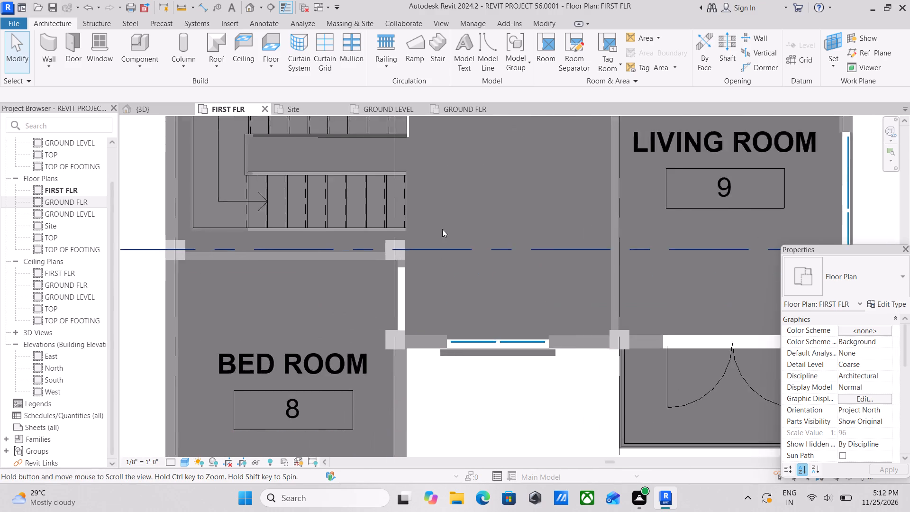
{"action": "scroll", "coordinate": [366, 271], "scroll_direction": "down", "scroll_amount": 2}
{"action": "middle_click_drag", "start_coordinate": [366, 271], "coordinate": [396, 333]}
{"action": "scroll", "coordinate": [306, 225], "scroll_direction": "down", "scroll_amount": 3}
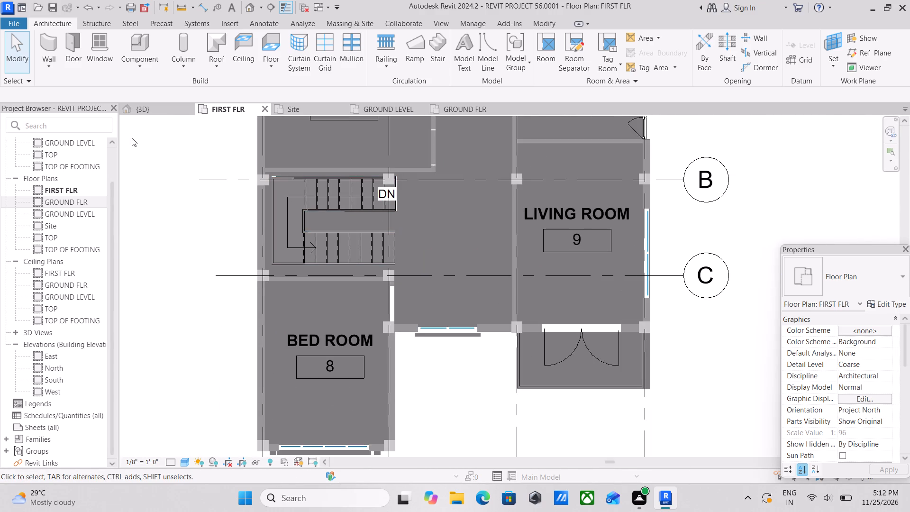
Open the 3D view and examine the house exterior from the front, left and right sides.
{"action": "left_click", "coordinate": [148, 106]}
{"action": "scroll", "coordinate": [543, 325], "scroll_direction": "up", "scroll_amount": 3}
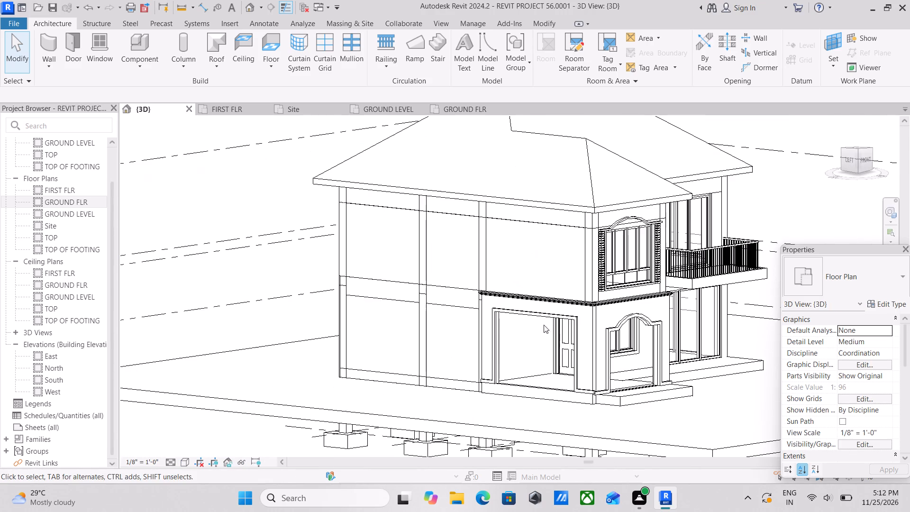
{"action": "middle_click_drag", "start_coordinate": [584, 315], "coordinate": [537, 315]}
{"action": "scroll", "coordinate": [573, 317], "scroll_direction": "up", "scroll_amount": 1}
{"action": "scroll", "coordinate": [582, 319], "scroll_direction": "down", "scroll_amount": 2}
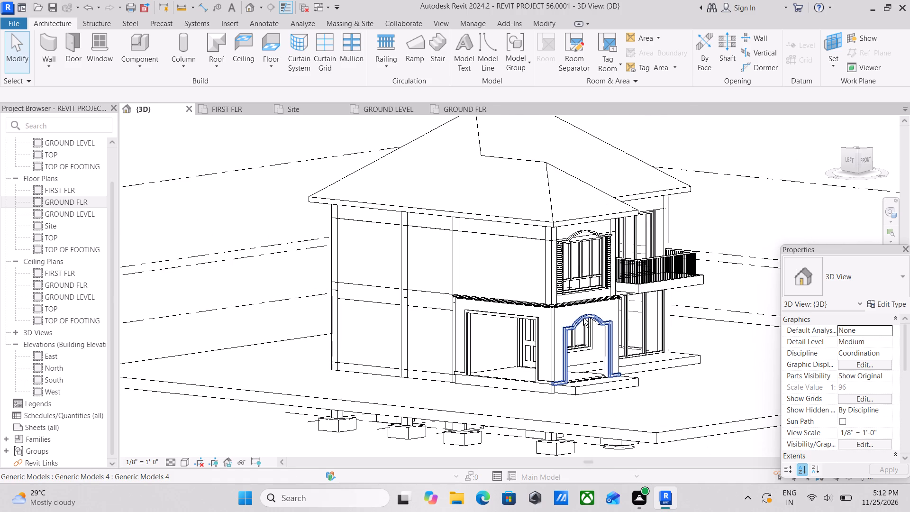
{"action": "middle_click_drag", "start_coordinate": [583, 318], "coordinate": [440, 310], "text": "shift"}
{"action": "middle_click_drag", "start_coordinate": [476, 294], "coordinate": [385, 306], "text": "shift"}
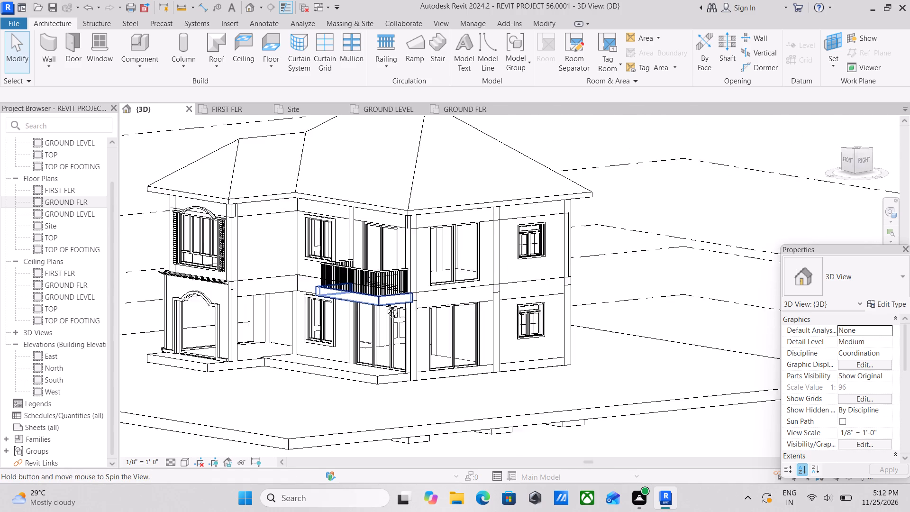
{"action": "middle_click_drag", "start_coordinate": [385, 306], "coordinate": [353, 293], "text": "shift"}
{"action": "scroll", "coordinate": [353, 293], "scroll_direction": "up", "scroll_amount": 1, "text": "shift"}
{"action": "middle_click_drag", "start_coordinate": [483, 293], "coordinate": [480, 335], "text": "shift"}
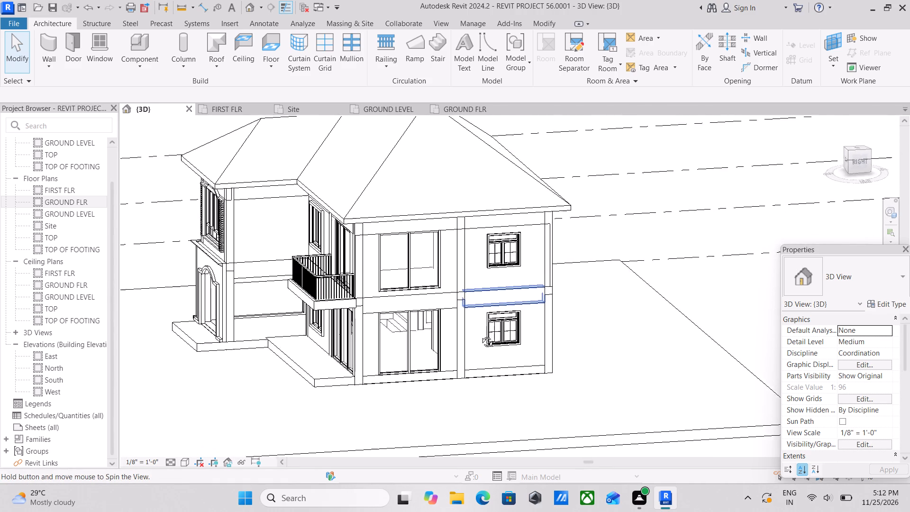
{"action": "middle_click_drag", "start_coordinate": [480, 335], "coordinate": [493, 330], "text": "shift"}
{"action": "middle_click_drag", "start_coordinate": [442, 377], "coordinate": [387, 366], "text": "shift"}
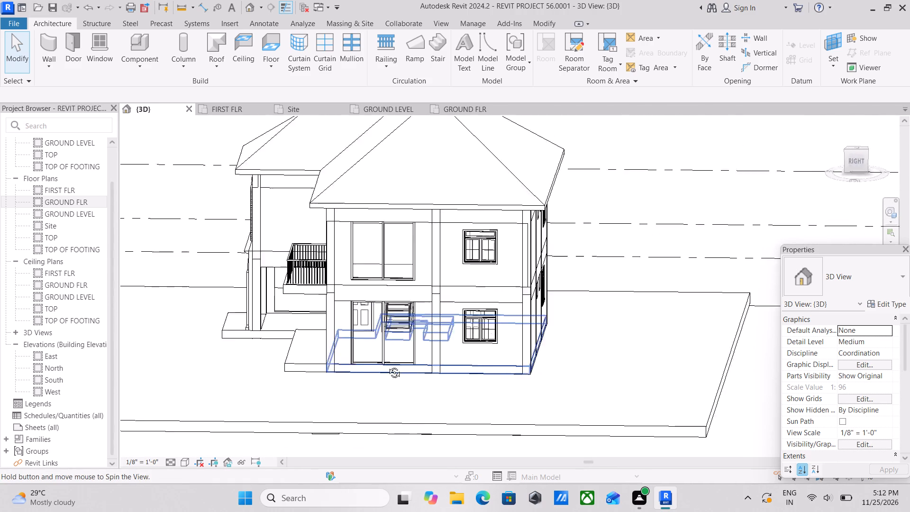
{"action": "middle_click_drag", "start_coordinate": [387, 366], "coordinate": [308, 357], "text": "shift"}
{"action": "middle_click_drag", "start_coordinate": [414, 360], "coordinate": [614, 371], "text": "shift"}
{"action": "middle_click_drag", "start_coordinate": [448, 354], "coordinate": [560, 356], "text": "shift"}
{"action": "scroll", "coordinate": [479, 318], "scroll_direction": "up", "scroll_amount": 1, "text": "shift"}
{"action": "middle_click_drag", "start_coordinate": [479, 318], "coordinate": [538, 291], "text": "shift"}
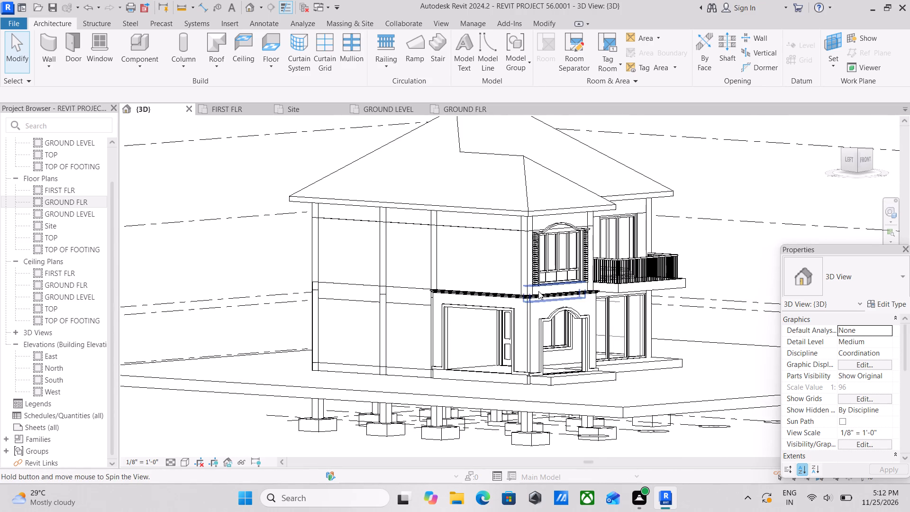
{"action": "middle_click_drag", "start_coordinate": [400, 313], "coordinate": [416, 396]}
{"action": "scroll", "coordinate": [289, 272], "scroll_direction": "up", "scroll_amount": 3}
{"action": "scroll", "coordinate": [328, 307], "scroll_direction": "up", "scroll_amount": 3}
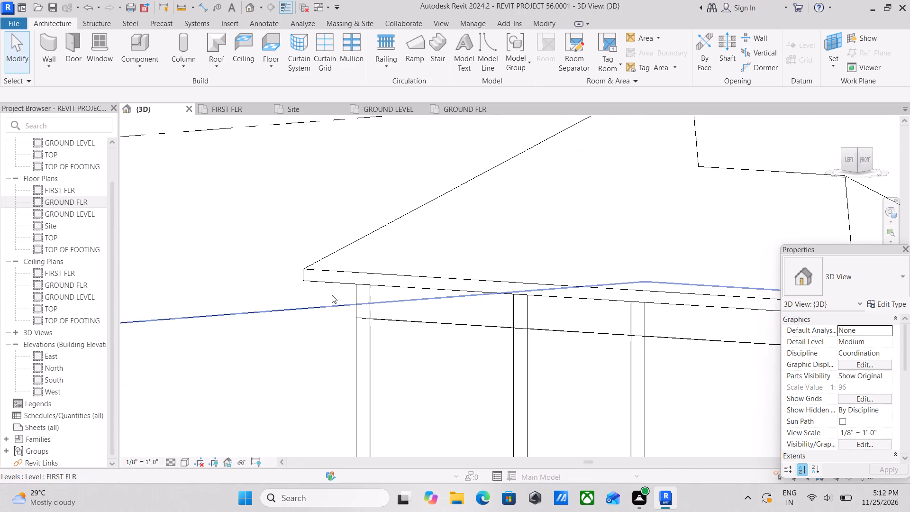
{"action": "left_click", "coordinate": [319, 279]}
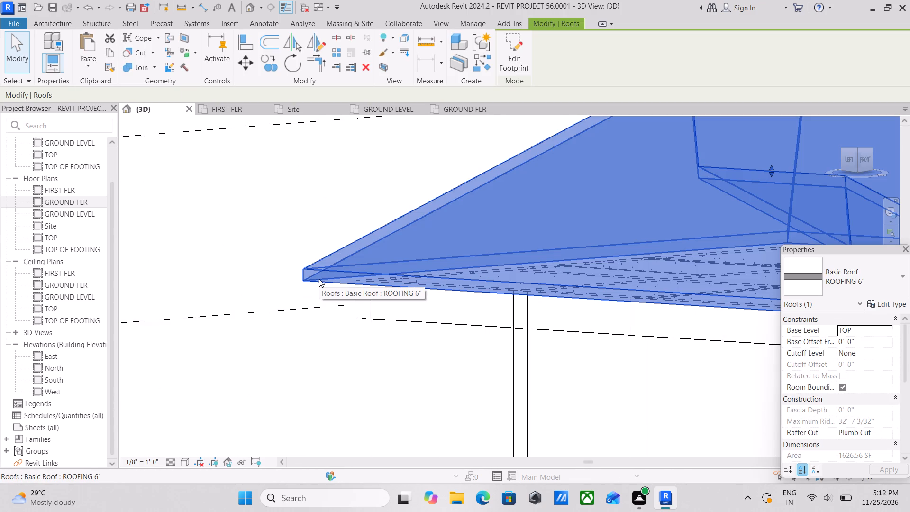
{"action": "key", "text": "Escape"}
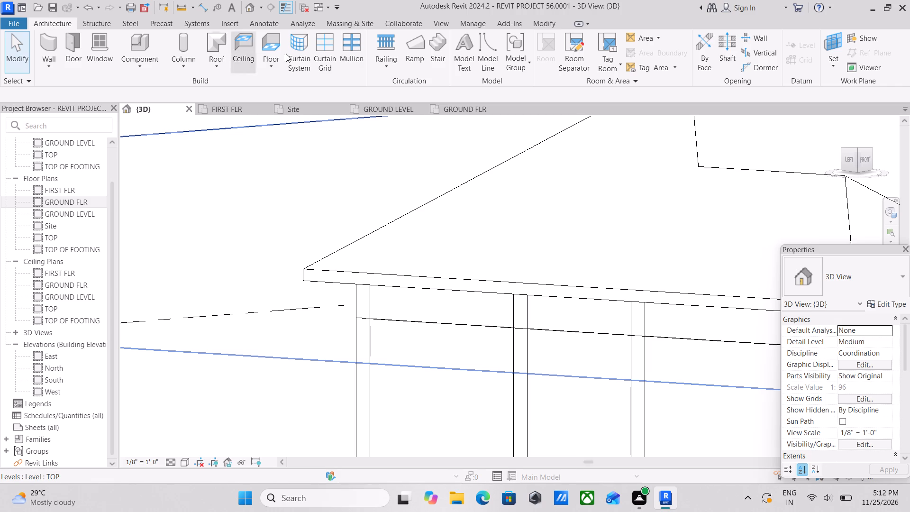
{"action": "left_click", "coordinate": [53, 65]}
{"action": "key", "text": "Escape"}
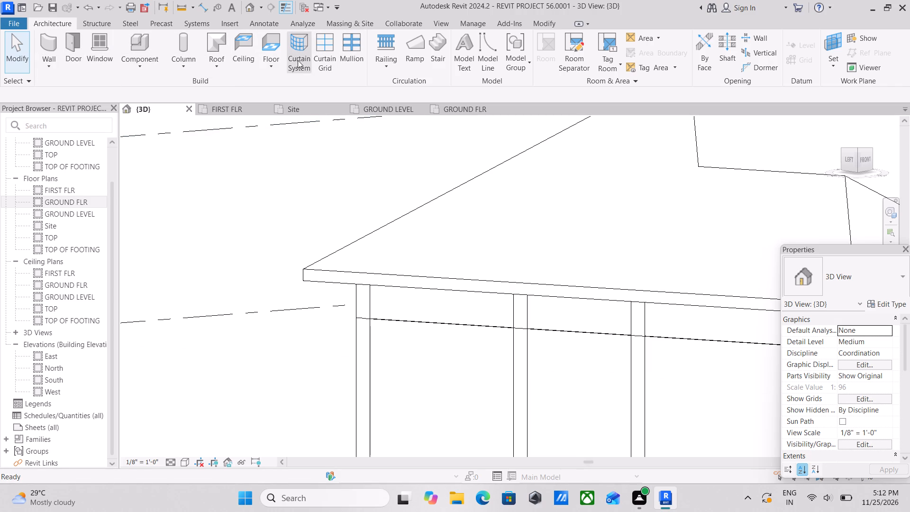
Start a Roof: Soffit in the 3D view and place it on level TOP.
{"action": "left_click", "coordinate": [219, 62]}
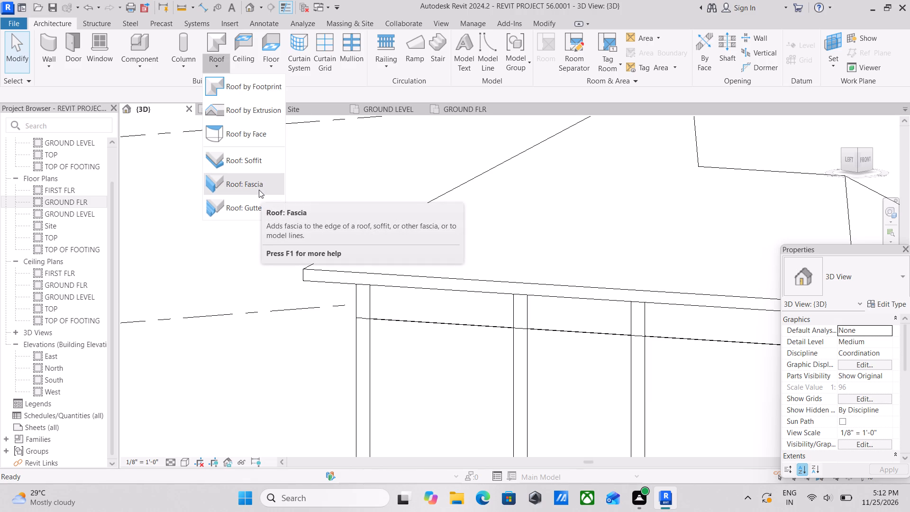
{"action": "left_click", "coordinate": [259, 162]}
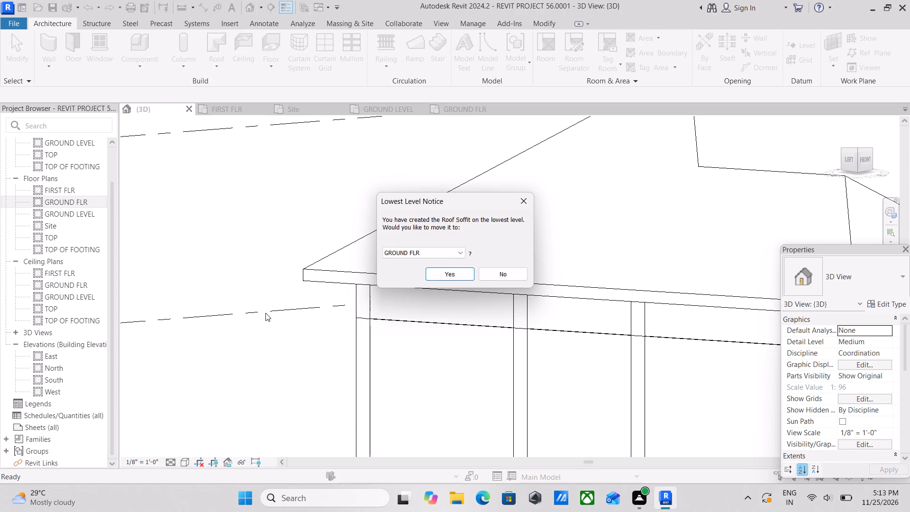
{"action": "left_click", "coordinate": [441, 249]}
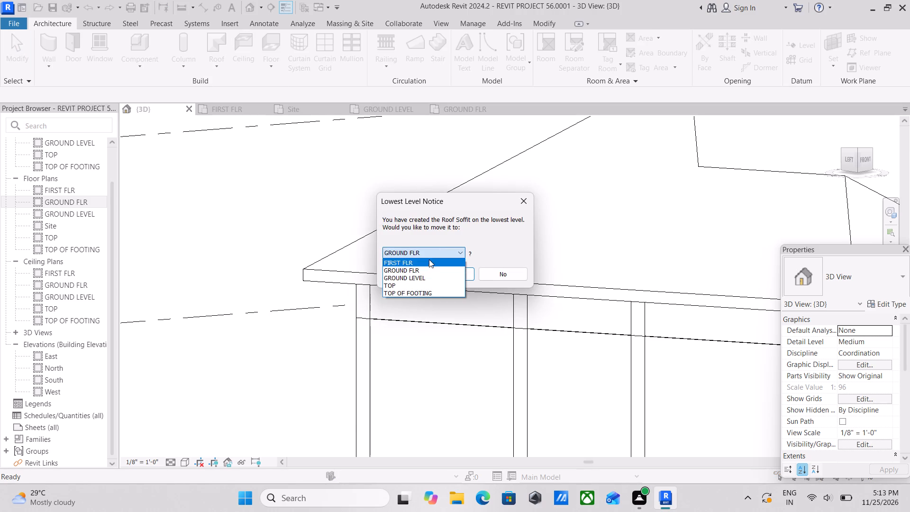
{"action": "left_click", "coordinate": [397, 283]}
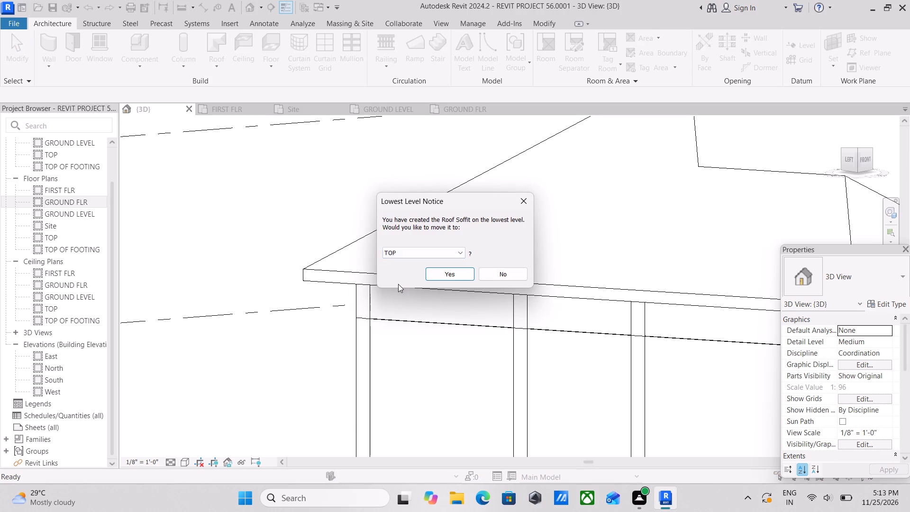
{"action": "left_click", "coordinate": [461, 270]}
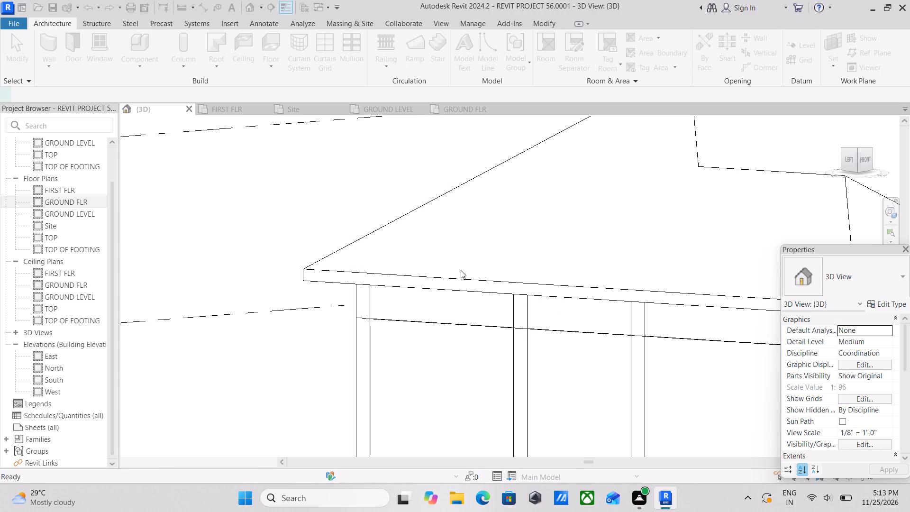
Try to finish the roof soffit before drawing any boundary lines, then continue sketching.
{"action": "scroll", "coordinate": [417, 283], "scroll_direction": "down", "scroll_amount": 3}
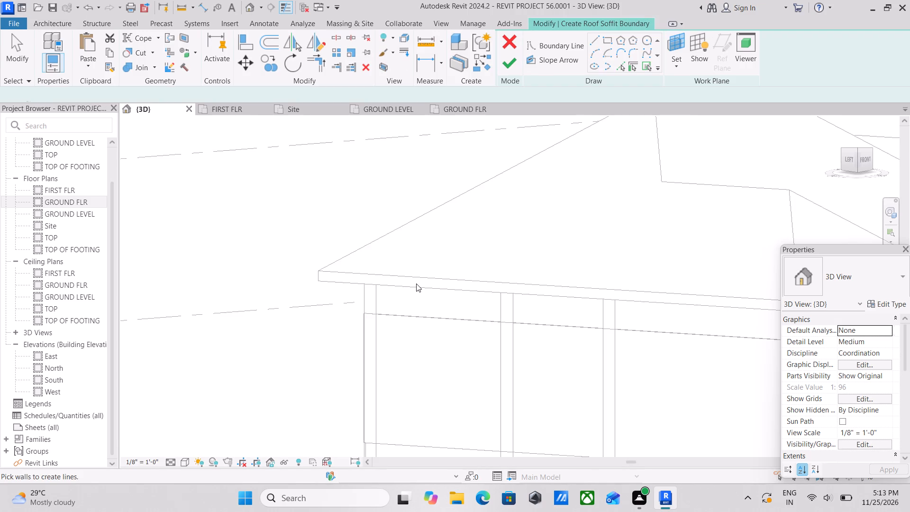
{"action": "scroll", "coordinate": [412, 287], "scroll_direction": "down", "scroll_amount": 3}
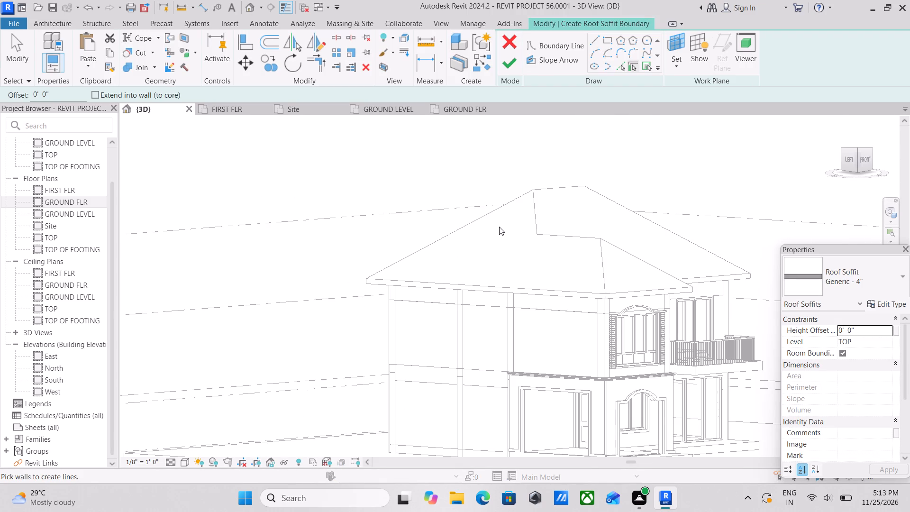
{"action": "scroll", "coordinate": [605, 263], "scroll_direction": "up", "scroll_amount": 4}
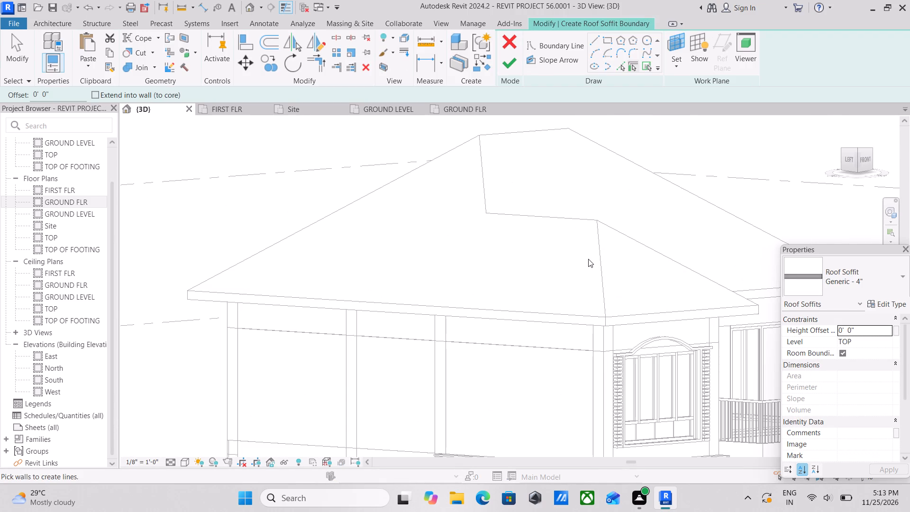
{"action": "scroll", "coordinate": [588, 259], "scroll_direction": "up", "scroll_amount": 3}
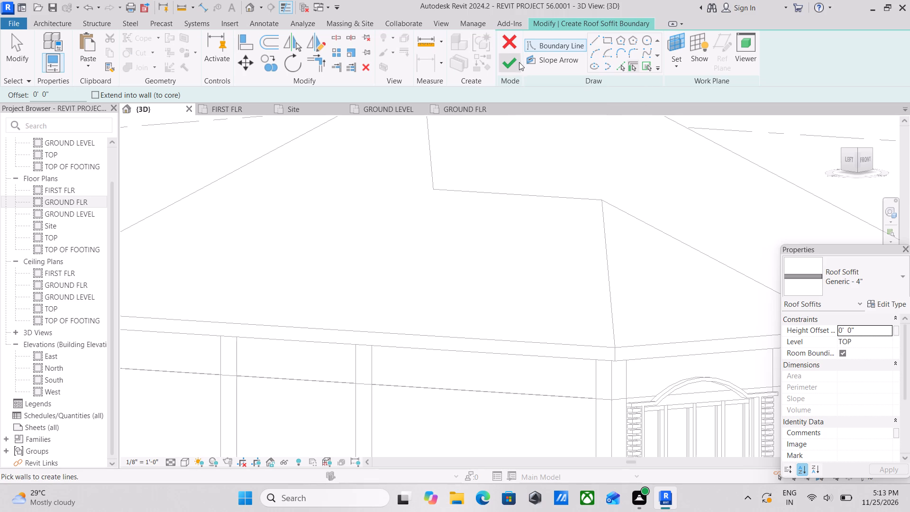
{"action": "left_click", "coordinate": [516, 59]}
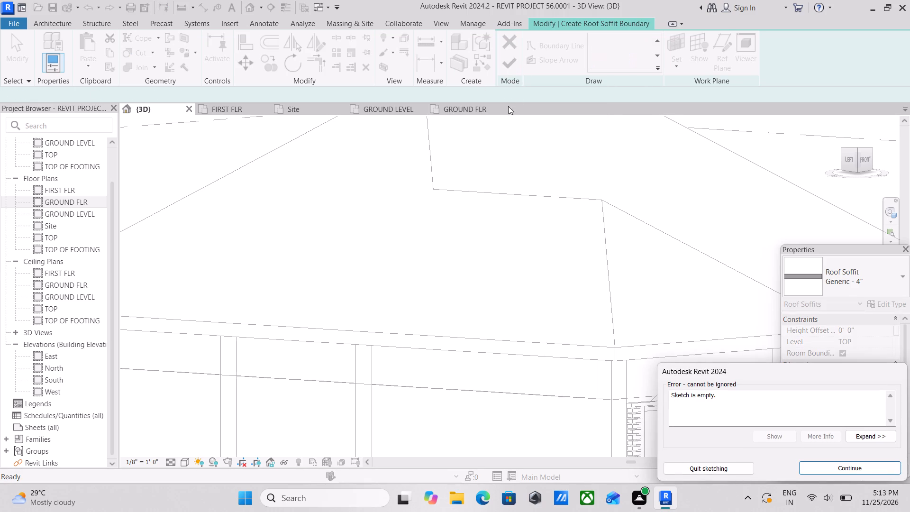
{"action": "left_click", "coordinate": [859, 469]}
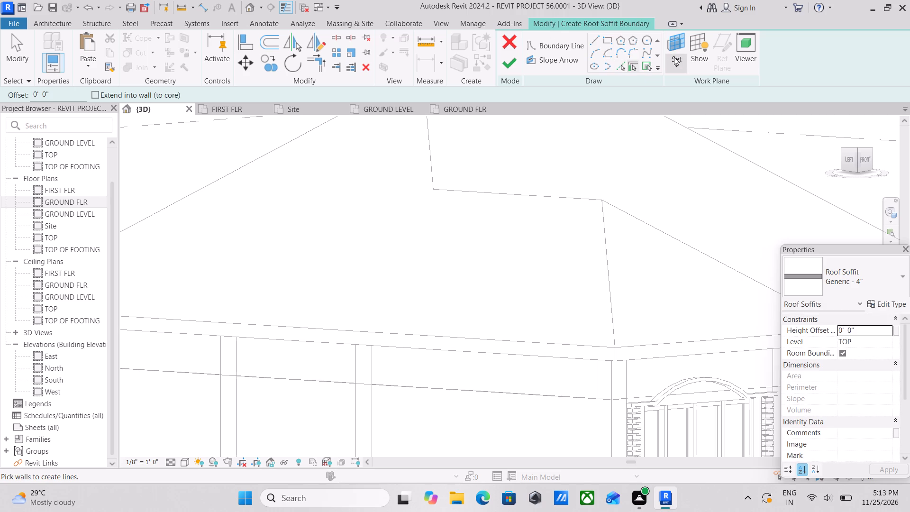
Draw the first straight soffit boundary line, about 39' 10" long, along the roof's lower edge on the house's left side, corner to corner.
{"action": "left_click", "coordinate": [590, 37]}
{"action": "scroll", "coordinate": [282, 290], "scroll_direction": "down", "scroll_amount": 1}
{"action": "middle_click_drag", "start_coordinate": [286, 290], "coordinate": [375, 289]}
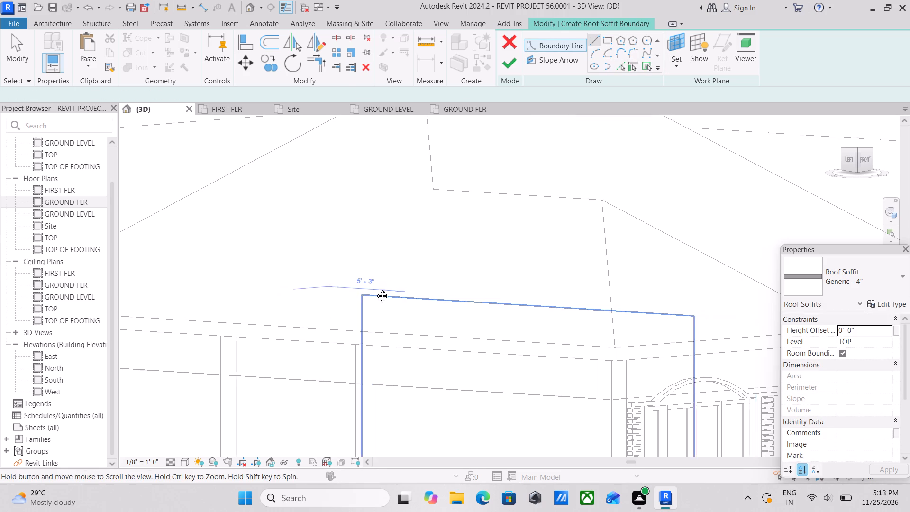
{"action": "middle_click_drag", "start_coordinate": [375, 289], "coordinate": [564, 265]}
{"action": "scroll", "coordinate": [301, 306], "scroll_direction": "up", "scroll_amount": 2}
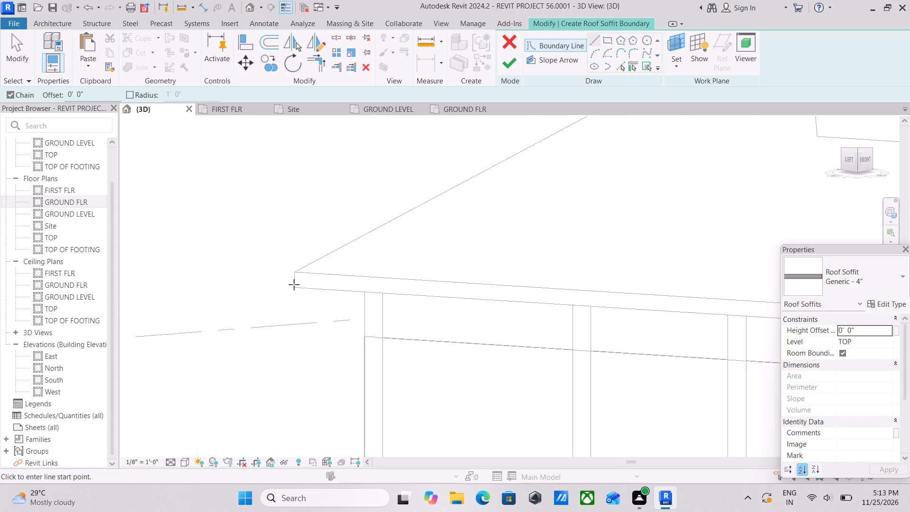
{"action": "scroll", "coordinate": [294, 284], "scroll_direction": "up", "scroll_amount": 1}
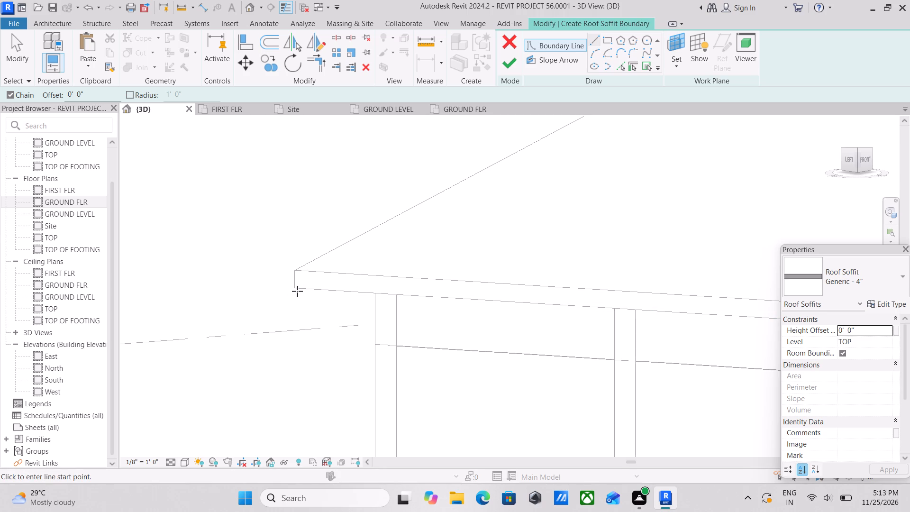
{"action": "scroll", "coordinate": [335, 334], "scroll_direction": "down", "scroll_amount": 3}
{"action": "middle_click_drag", "start_coordinate": [384, 331], "coordinate": [407, 256], "text": "shift"}
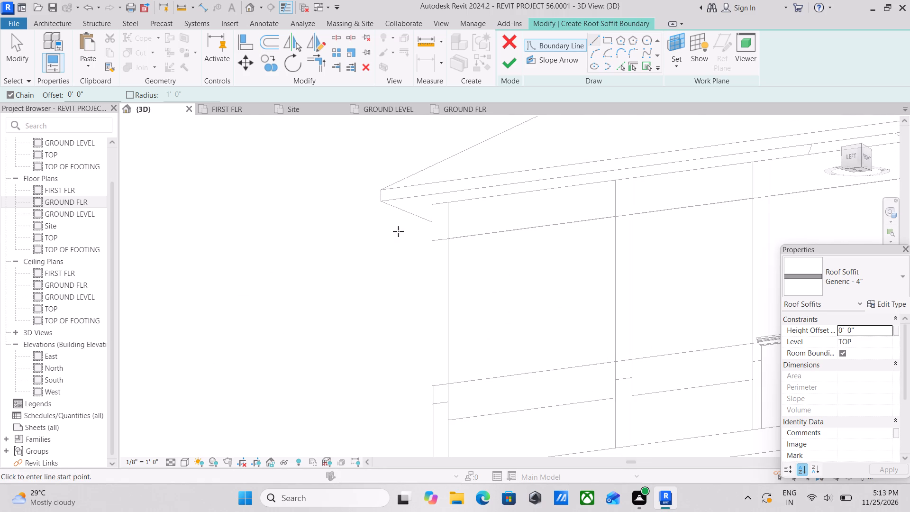
{"action": "left_click", "coordinate": [382, 202]}
{"action": "middle_click_drag", "start_coordinate": [454, 201], "coordinate": [390, 245]}
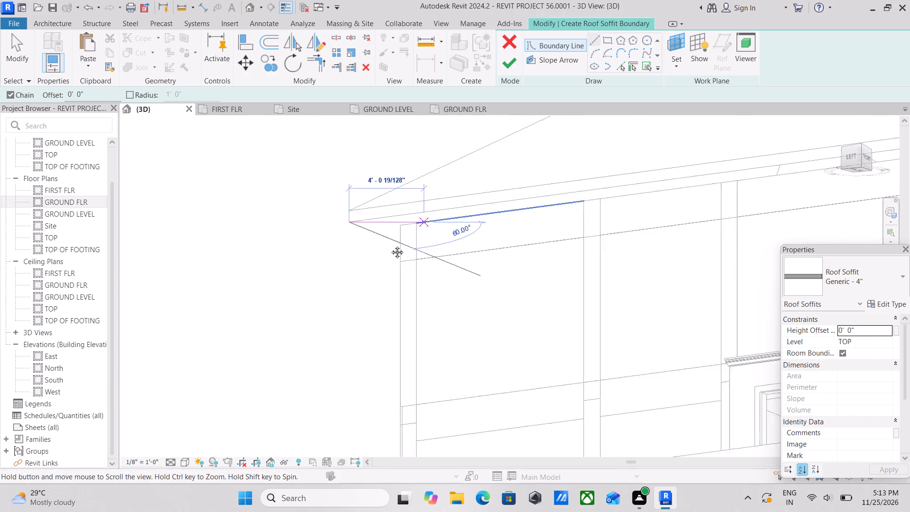
{"action": "middle_click_drag", "start_coordinate": [390, 245], "coordinate": [358, 274]}
{"action": "middle_click_drag", "start_coordinate": [509, 250], "coordinate": [383, 256]}
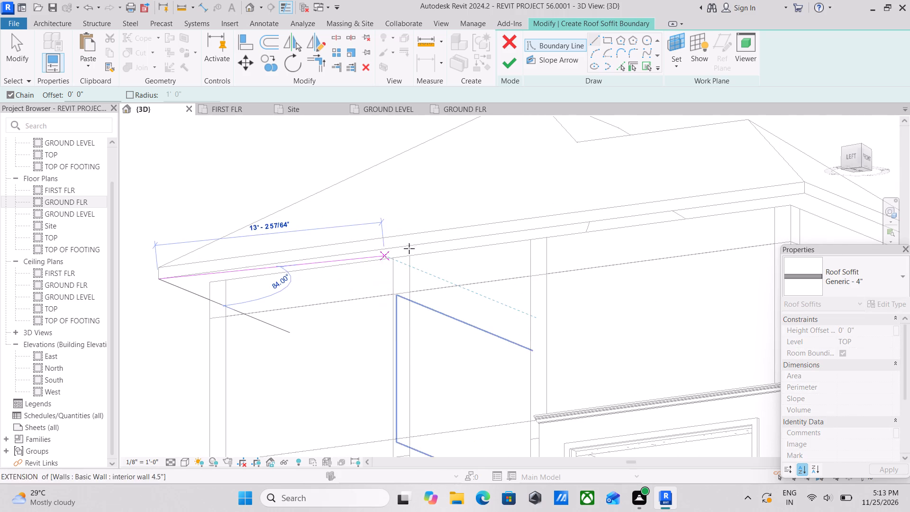
{"action": "middle_click_drag", "start_coordinate": [501, 240], "coordinate": [373, 260]}
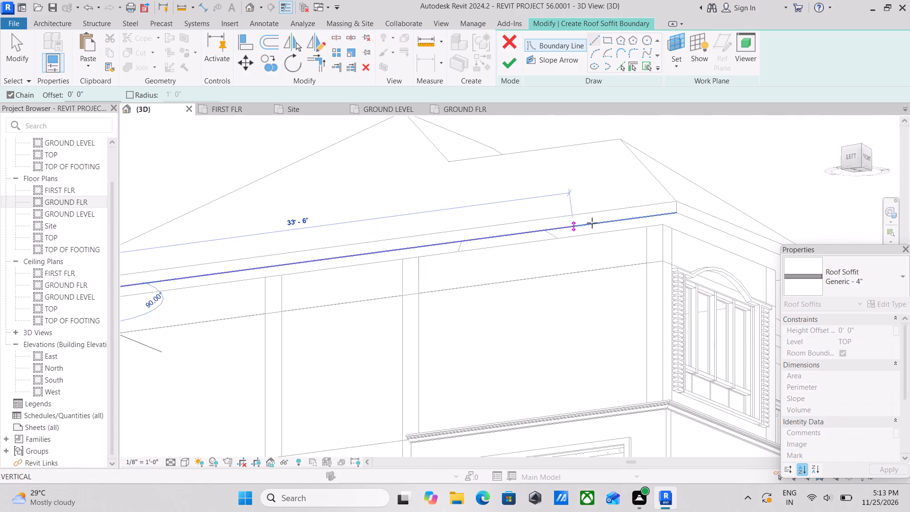
{"action": "left_click", "coordinate": [675, 213]}
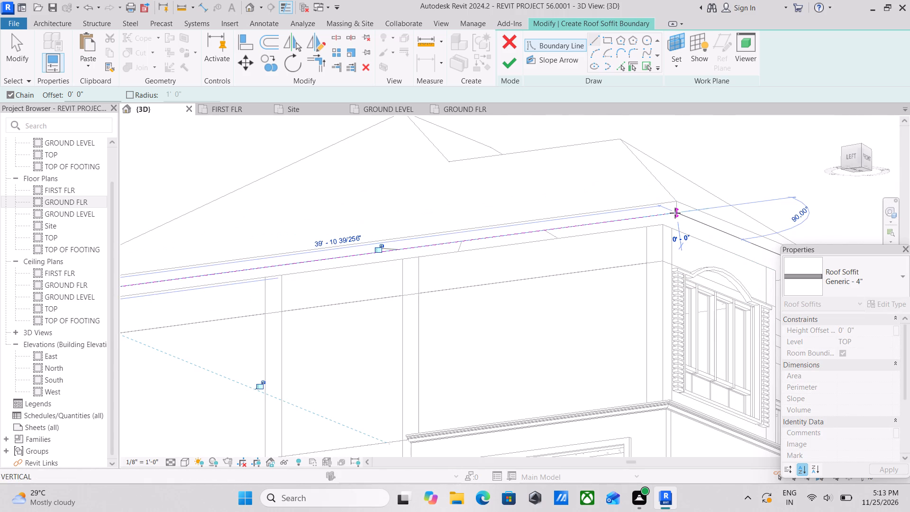
Continue the soffit boundary along the front eaves: about 16' 3" across the projecting roof, 10' 7" back, and 22' 5" to the front-right corner.
{"action": "middle_click_drag", "start_coordinate": [675, 213], "coordinate": [533, 244]}
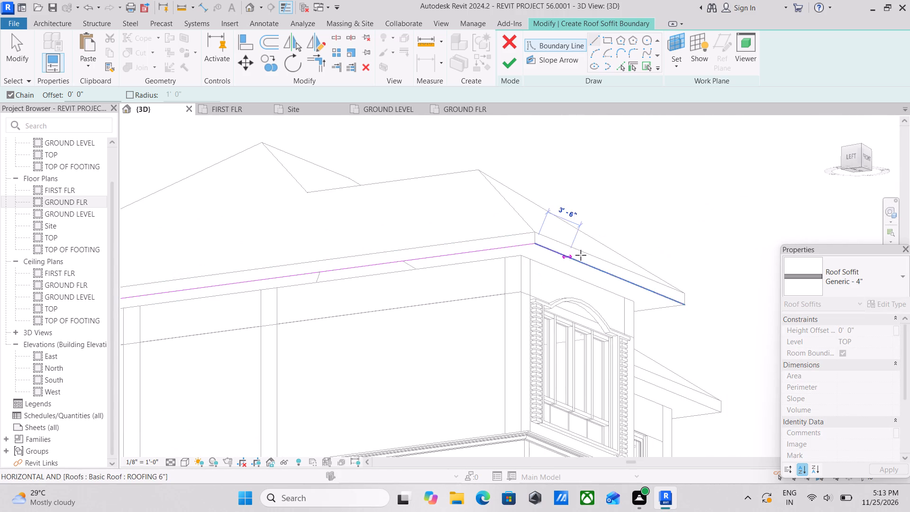
{"action": "middle_click_drag", "start_coordinate": [615, 267], "coordinate": [523, 257], "text": "shift"}
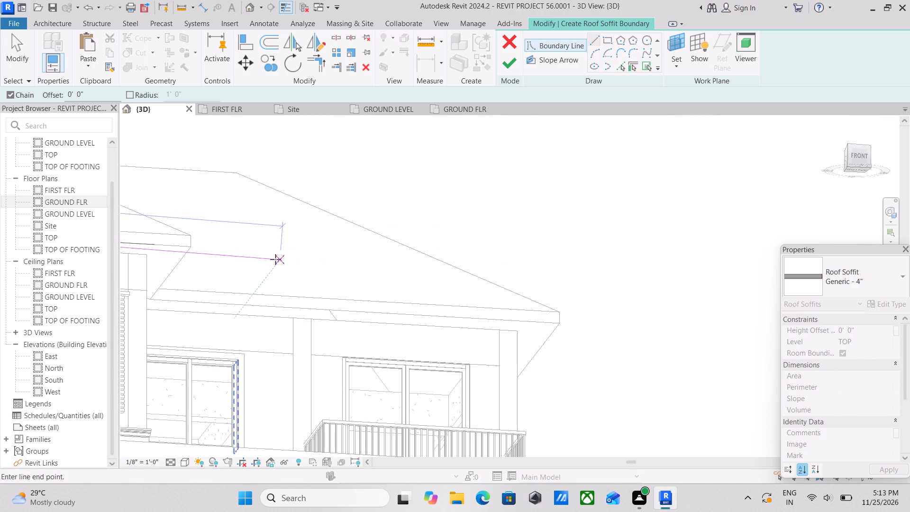
{"action": "middle_click_drag", "start_coordinate": [275, 259], "coordinate": [575, 259]}
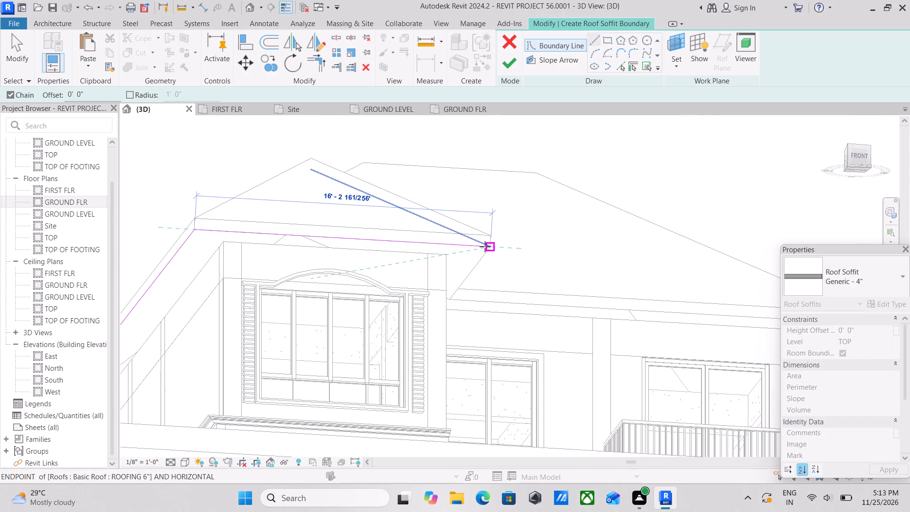
{"action": "left_click", "coordinate": [485, 247]}
{"action": "middle_click_drag", "start_coordinate": [473, 282], "coordinate": [444, 276], "text": "shift"}
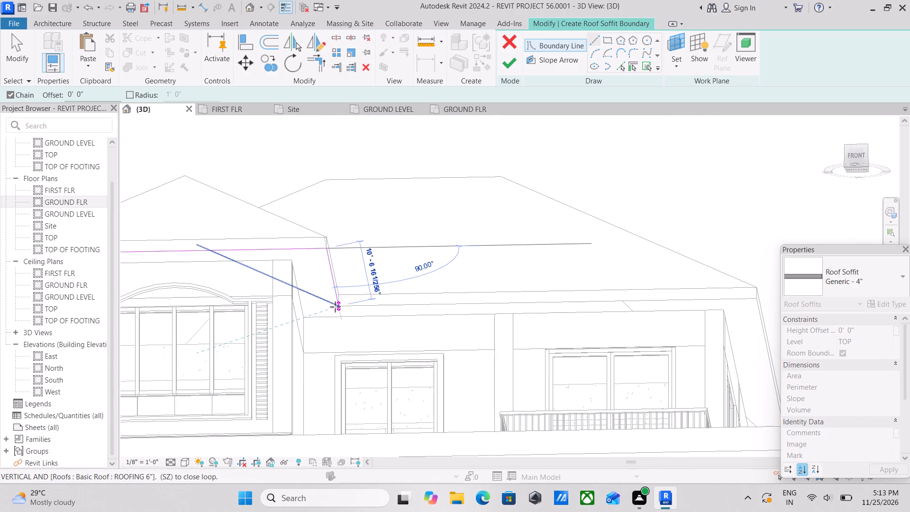
{"action": "scroll", "coordinate": [341, 308], "scroll_direction": "up", "scroll_amount": 3}
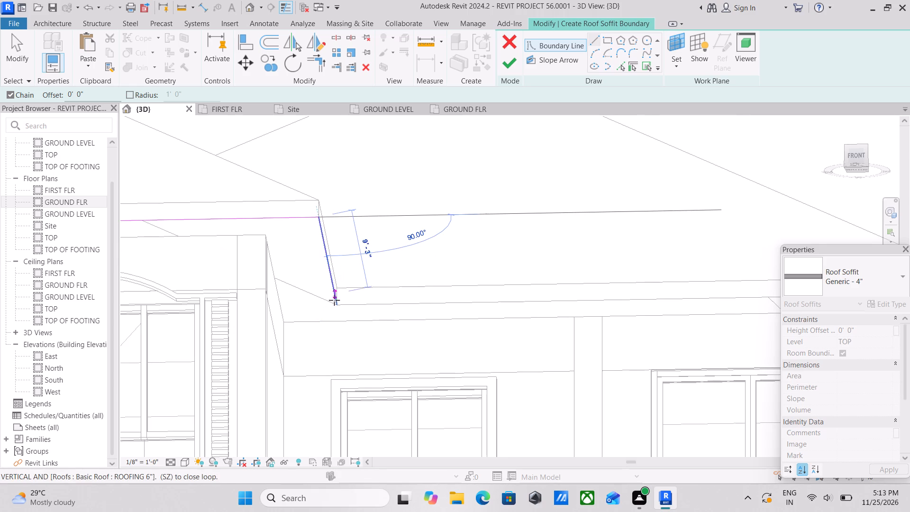
{"action": "left_click", "coordinate": [334, 305]}
{"action": "middle_click_drag", "start_coordinate": [522, 296], "coordinate": [508, 296]}
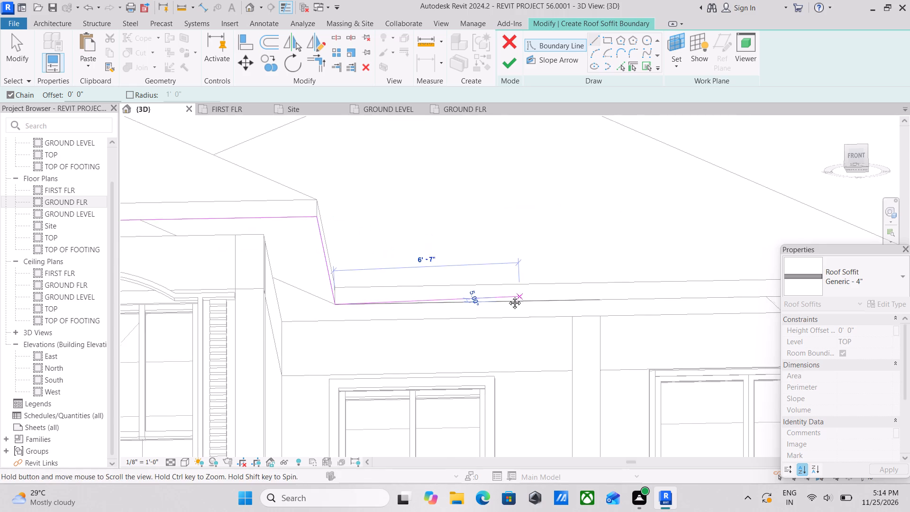
{"action": "middle_click_drag", "start_coordinate": [508, 296], "coordinate": [254, 303]}
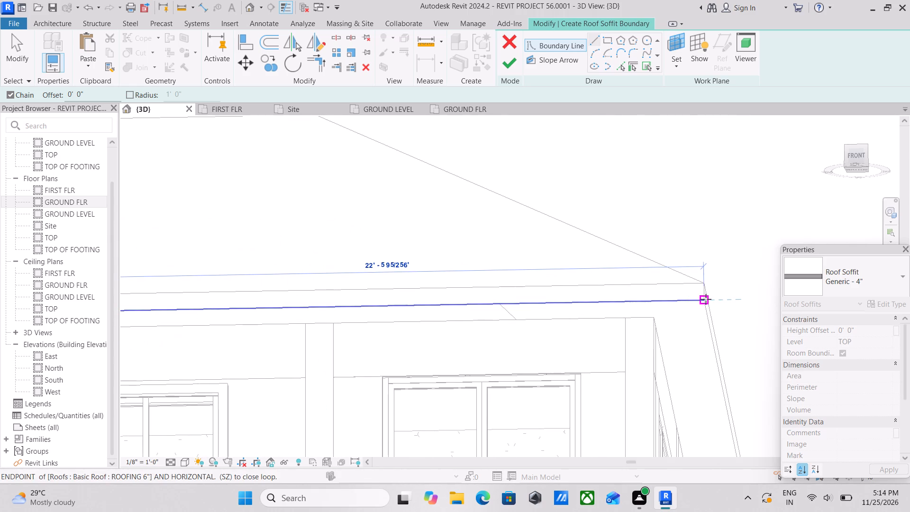
{"action": "left_click", "coordinate": [706, 299]}
Continue the soffit boundary about 29' 2" along the roof's lower edge on the house's right side, to the back-right corner.
{"action": "middle_click_drag", "start_coordinate": [706, 300], "coordinate": [637, 299]}
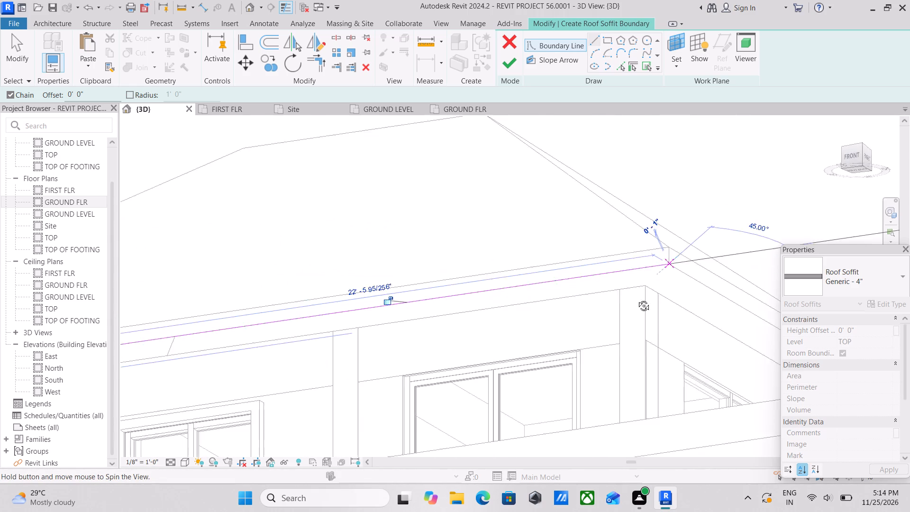
{"action": "middle_click_drag", "start_coordinate": [637, 299], "coordinate": [426, 283]}
{"action": "scroll", "coordinate": [426, 283], "scroll_direction": "down", "scroll_amount": 4}
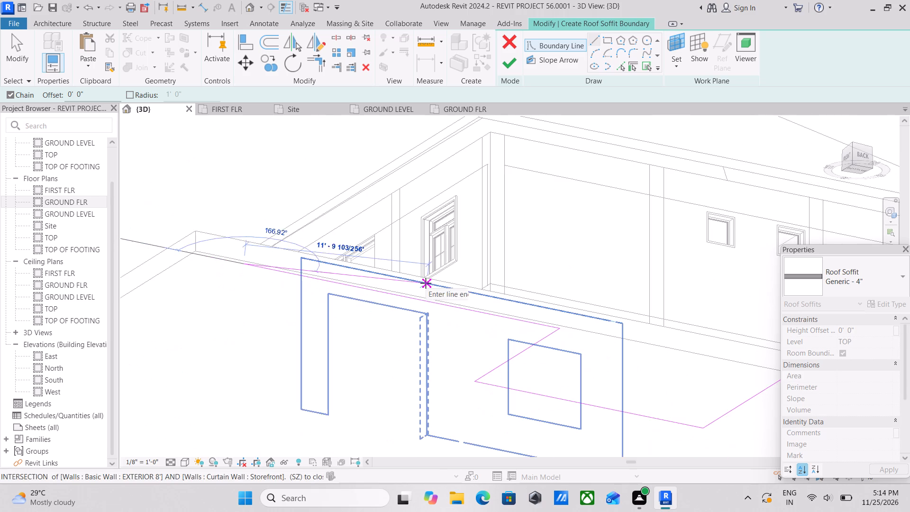
{"action": "scroll", "coordinate": [426, 283], "scroll_direction": "down", "scroll_amount": 3}
{"action": "middle_click_drag", "start_coordinate": [409, 262], "coordinate": [467, 330], "text": "shift"}
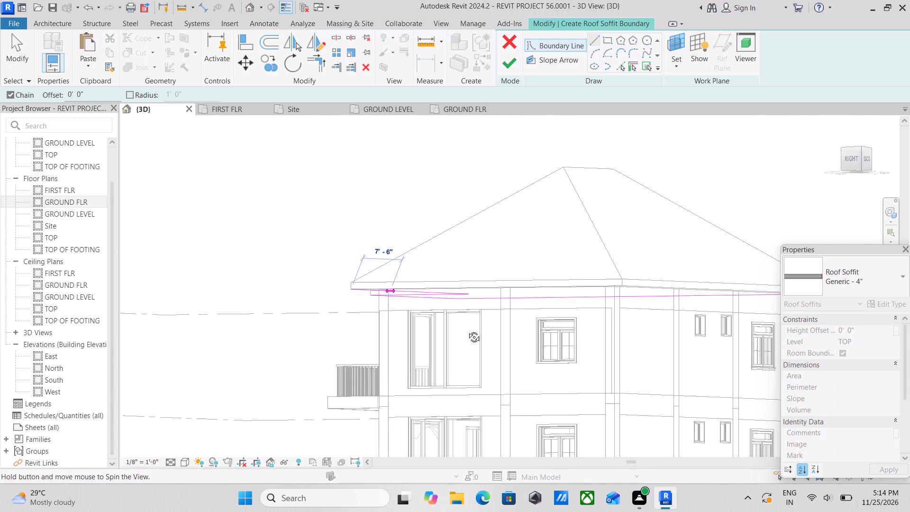
{"action": "middle_click_drag", "start_coordinate": [467, 330], "coordinate": [483, 288], "text": "shift"}
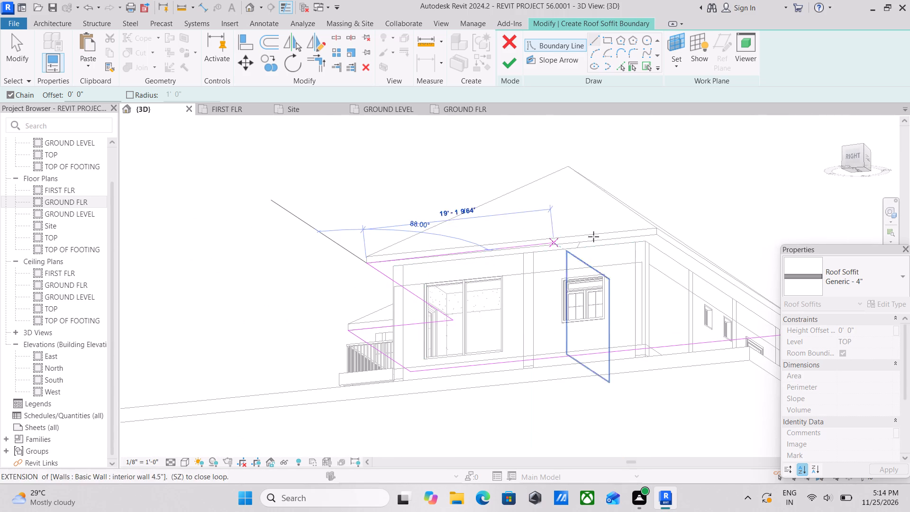
{"action": "scroll", "coordinate": [659, 234], "scroll_direction": "up", "scroll_amount": 6}
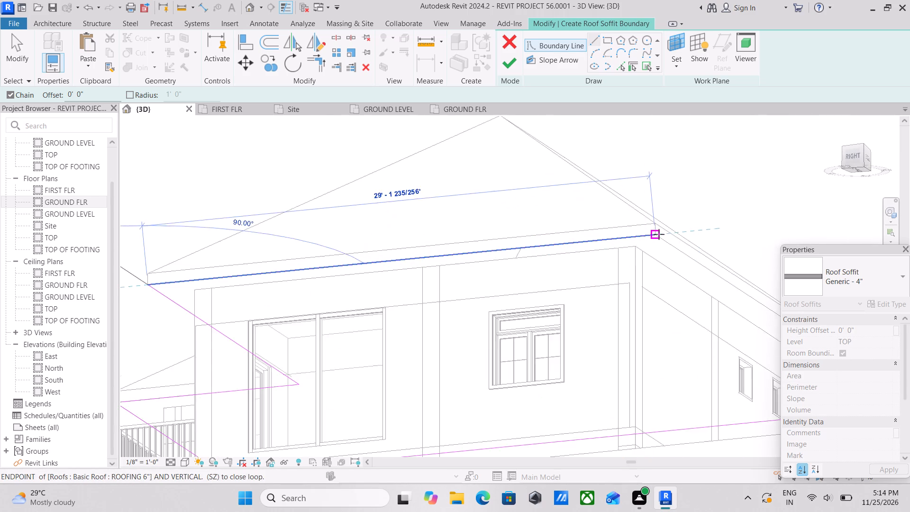
{"action": "scroll", "coordinate": [659, 234], "scroll_direction": "up", "scroll_amount": 4}
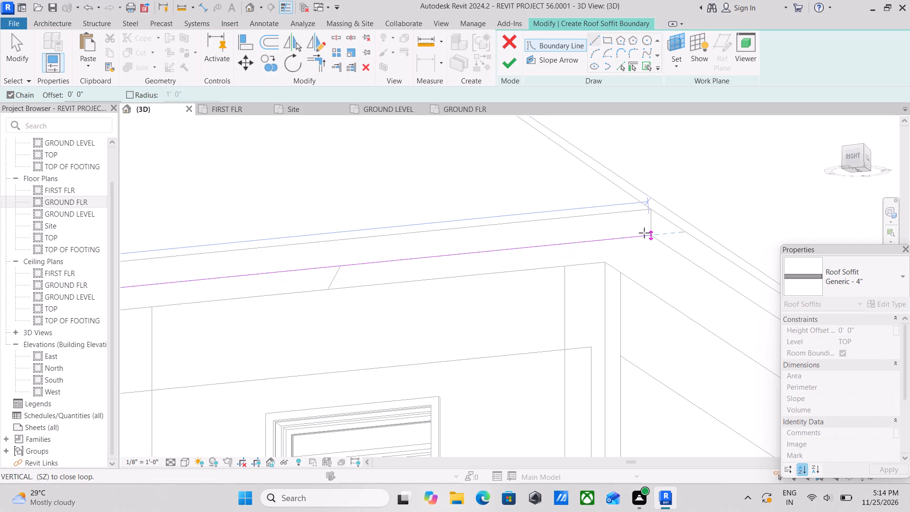
{"action": "scroll", "coordinate": [644, 233], "scroll_direction": "up", "scroll_amount": 7}
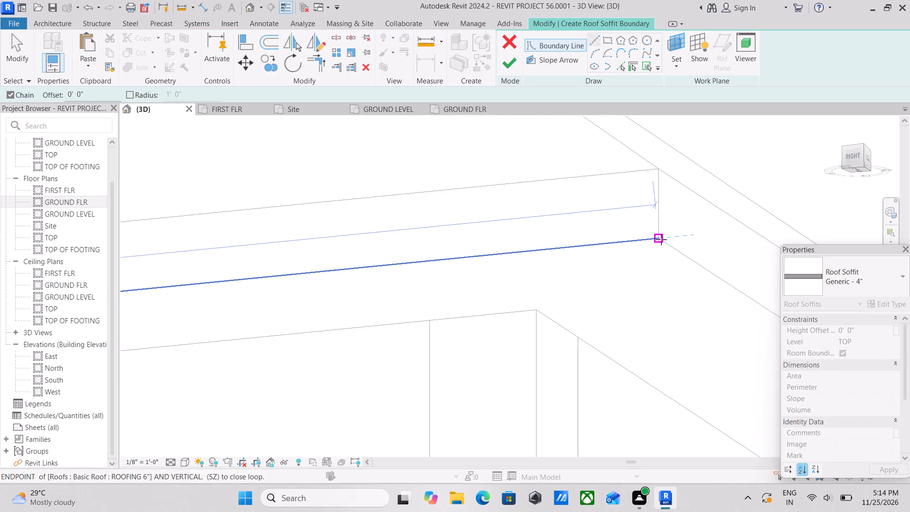
{"action": "left_click", "coordinate": [661, 239]}
Close the soffit boundary with a line about 38' 8" long along the rear eaves, ending at the first line's back-left endpoint.
{"action": "middle_click_drag", "start_coordinate": [665, 243], "coordinate": [637, 232]}
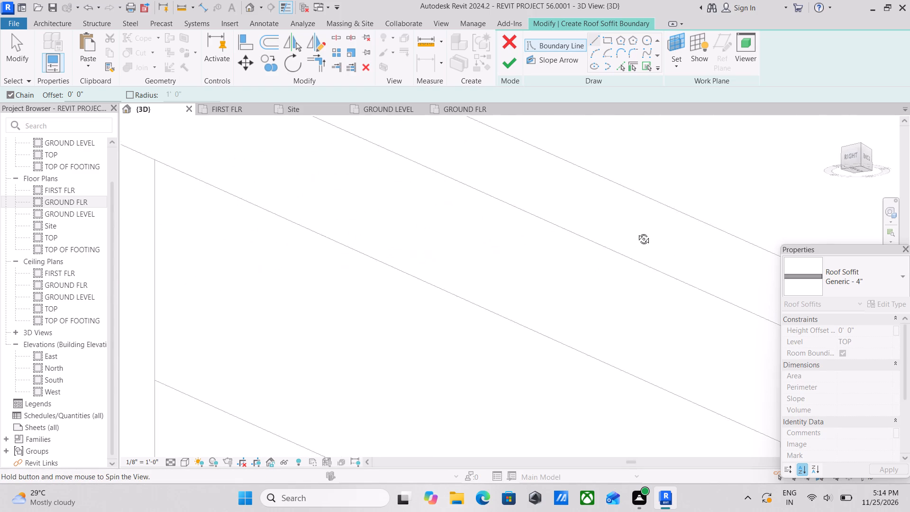
{"action": "middle_click_drag", "start_coordinate": [637, 232], "coordinate": [607, 223]}
{"action": "scroll", "coordinate": [608, 228], "scroll_direction": "down", "scroll_amount": 10}
{"action": "scroll", "coordinate": [473, 219], "scroll_direction": "down", "scroll_amount": 2}
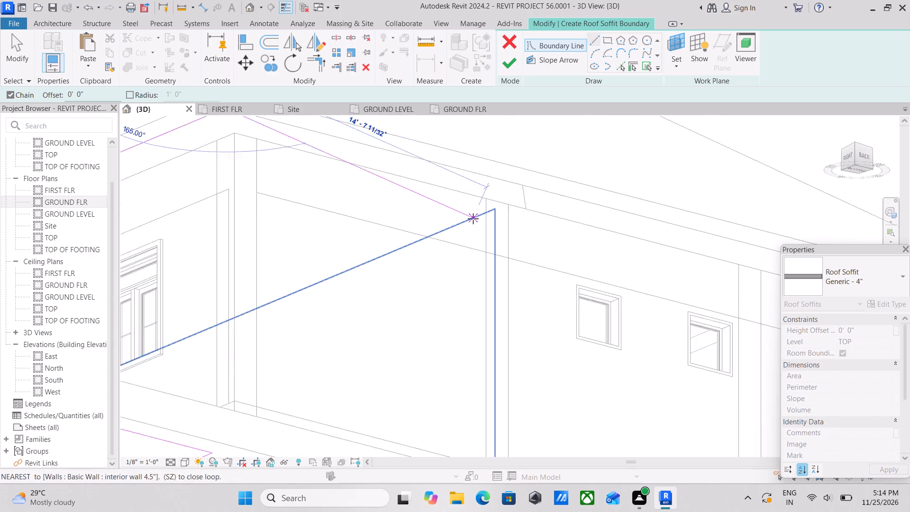
{"action": "scroll", "coordinate": [473, 219], "scroll_direction": "down", "scroll_amount": 1}
{"action": "middle_click_drag", "start_coordinate": [473, 219], "coordinate": [499, 322]}
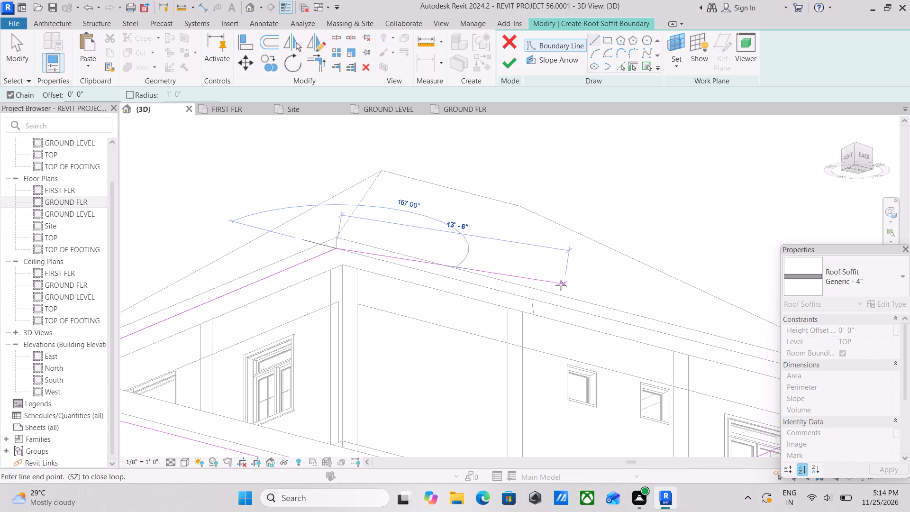
{"action": "middle_click_drag", "start_coordinate": [554, 286], "coordinate": [395, 260]}
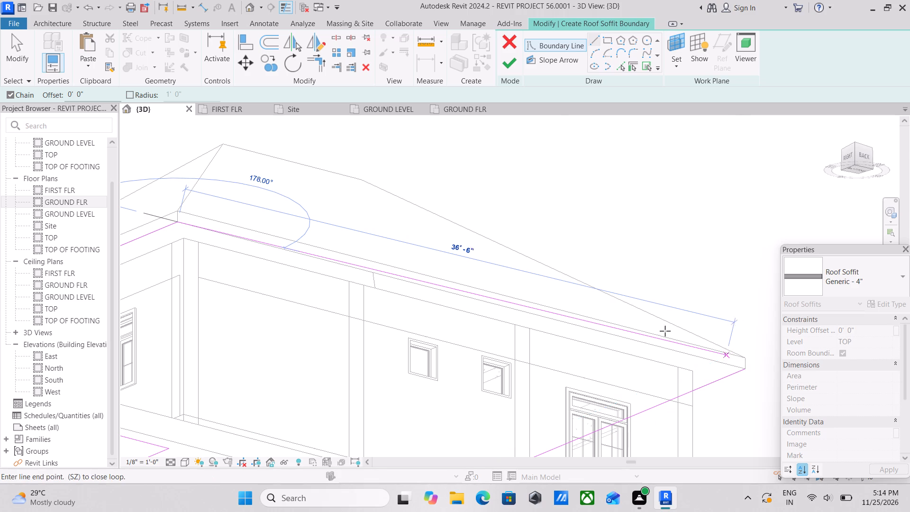
{"action": "scroll", "coordinate": [715, 365], "scroll_direction": "up", "scroll_amount": 2}
{"action": "middle_click_drag", "start_coordinate": [699, 356], "coordinate": [643, 344]}
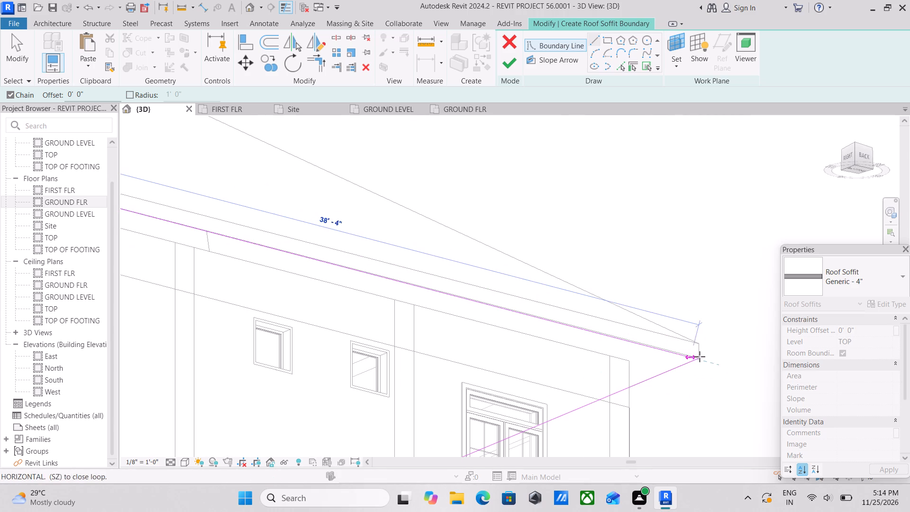
{"action": "scroll", "coordinate": [703, 360], "scroll_direction": "up", "scroll_amount": 7}
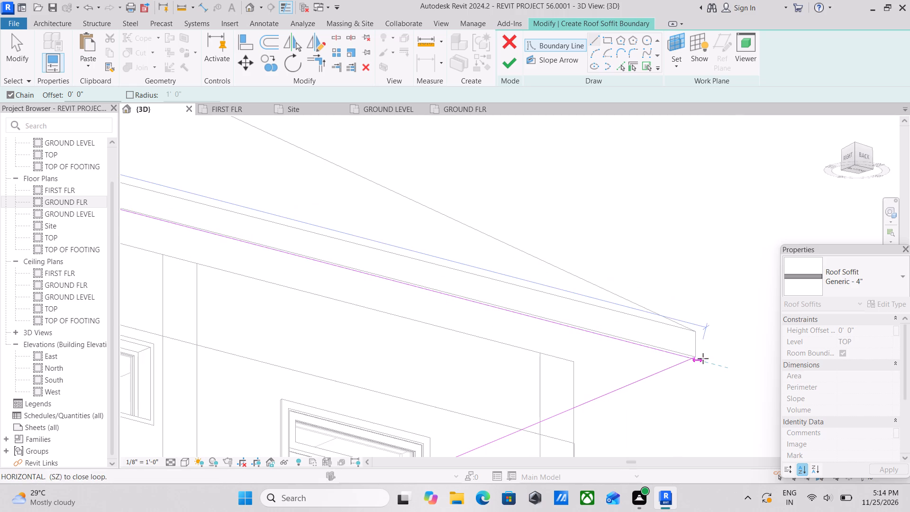
{"action": "scroll", "coordinate": [692, 352], "scroll_direction": "up", "scroll_amount": 2}
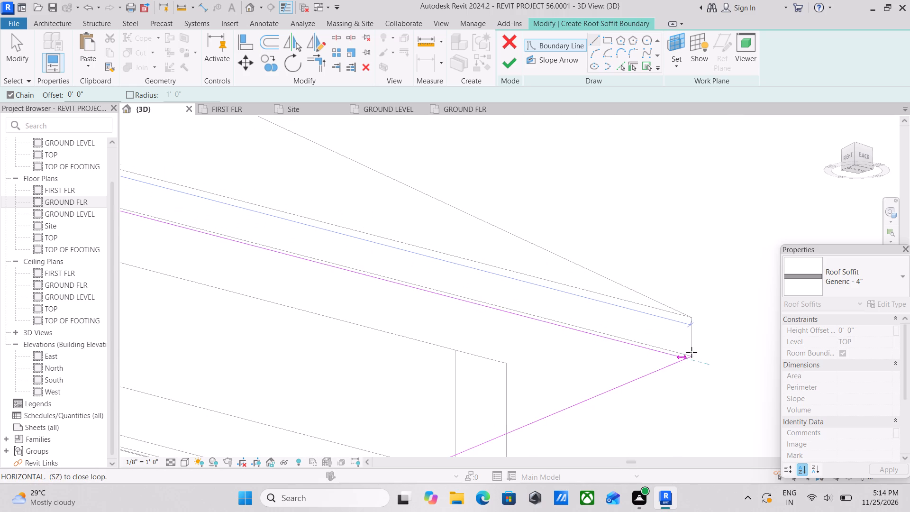
{"action": "scroll", "coordinate": [692, 352], "scroll_direction": "up", "scroll_amount": 5}
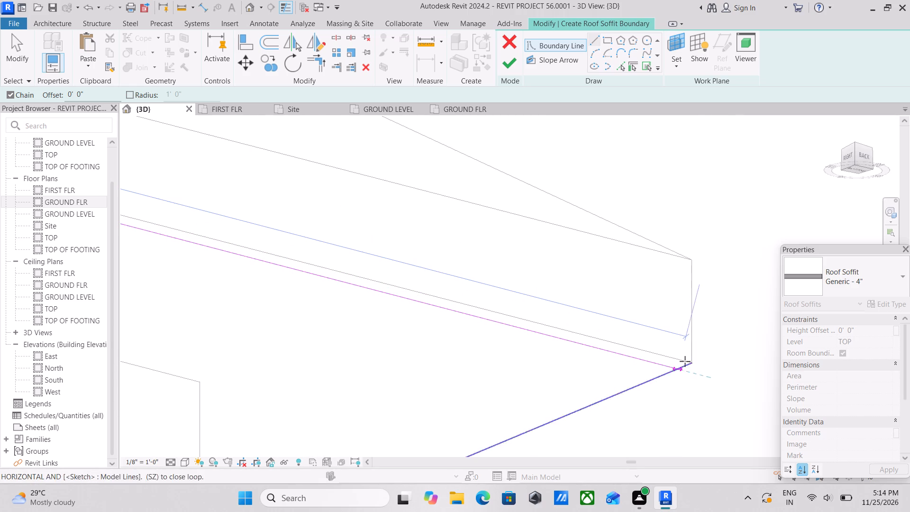
{"action": "scroll", "coordinate": [692, 358], "scroll_direction": "down", "scroll_amount": 11}
{"action": "scroll", "coordinate": [692, 358], "scroll_direction": "up", "scroll_amount": 2}
{"action": "scroll", "coordinate": [692, 358], "scroll_direction": "down", "scroll_amount": 2}
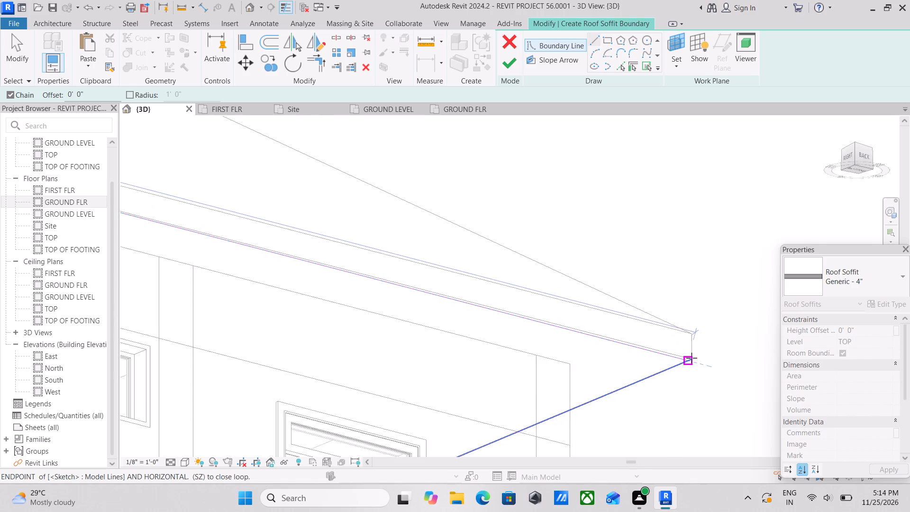
{"action": "scroll", "coordinate": [692, 358], "scroll_direction": "down", "scroll_amount": 2}
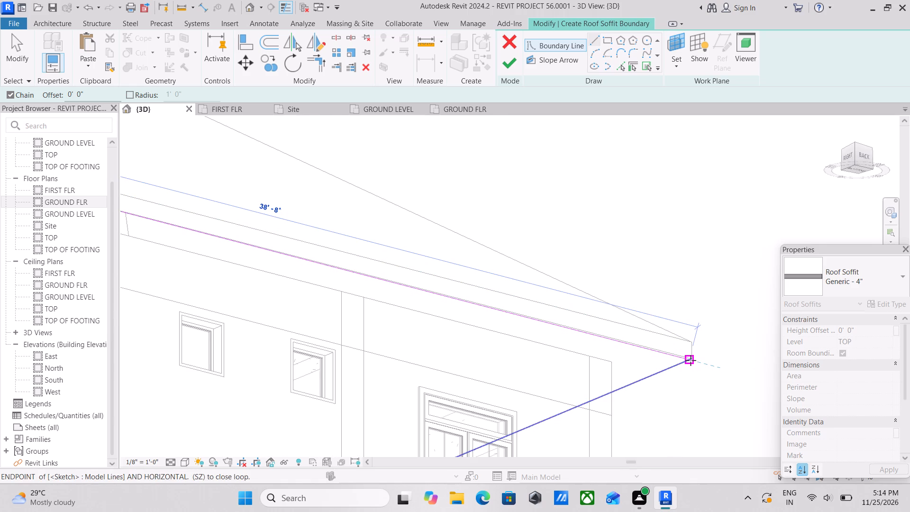
{"action": "left_click", "coordinate": [691, 360]}
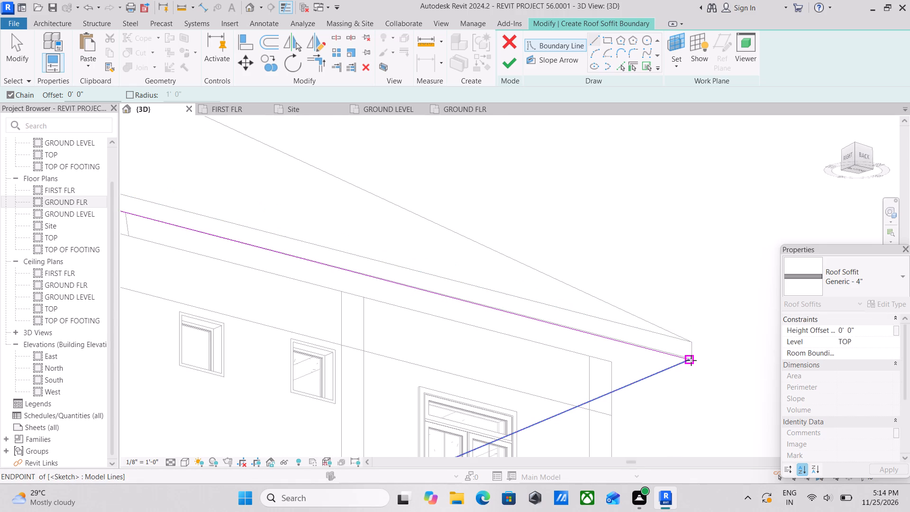
Finish the closed boundary sketch to create the Generic - 4" roof soffit.
{"action": "scroll", "coordinate": [691, 360], "scroll_direction": "up", "scroll_amount": 2}
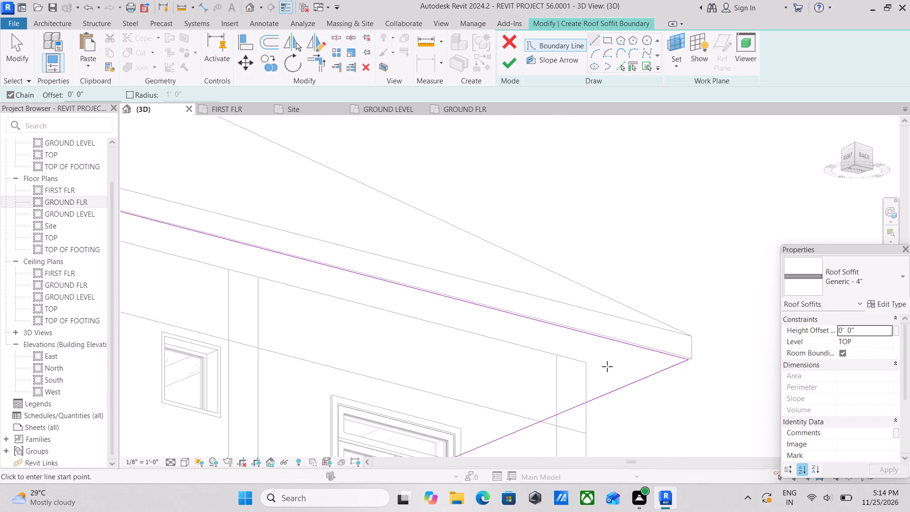
{"action": "scroll", "coordinate": [607, 367], "scroll_direction": "down", "scroll_amount": 12}
{"action": "middle_click_drag", "start_coordinate": [634, 361], "coordinate": [620, 358], "text": "shift"}
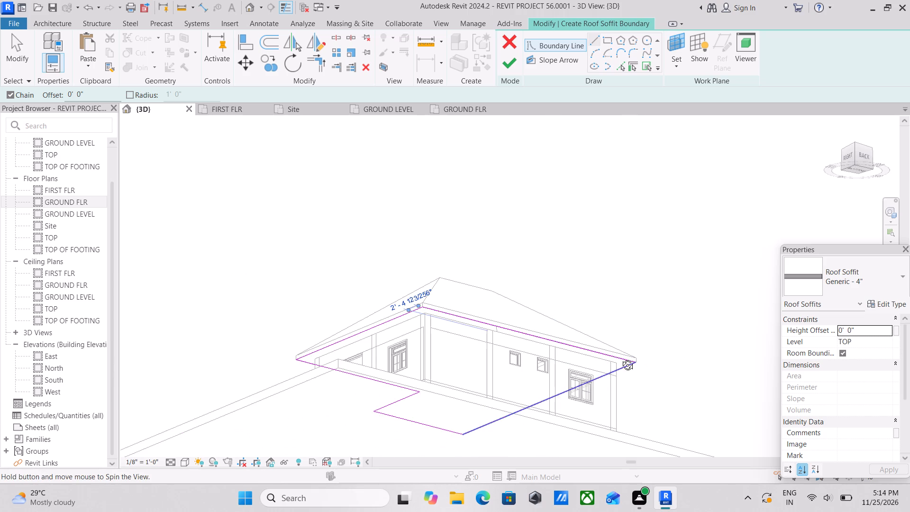
{"action": "middle_click_drag", "start_coordinate": [620, 358], "coordinate": [478, 367], "text": "shift"}
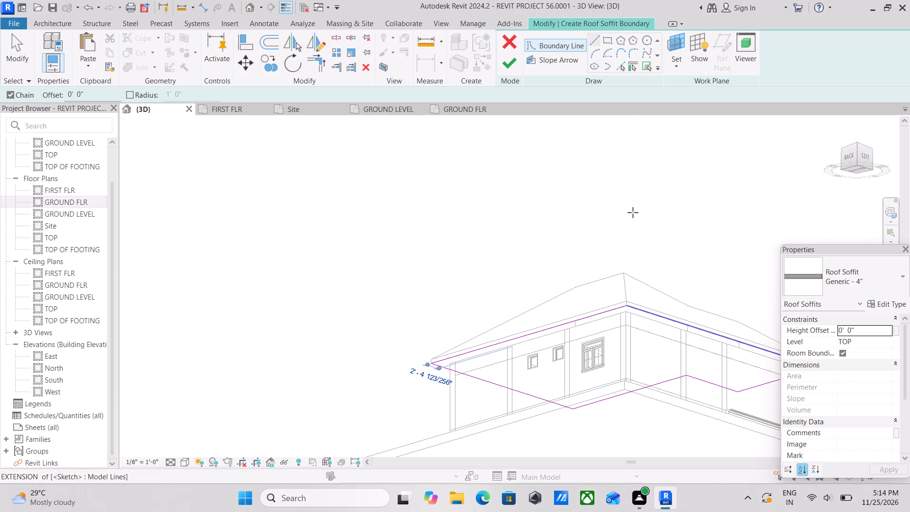
{"action": "left_click", "coordinate": [510, 62]}
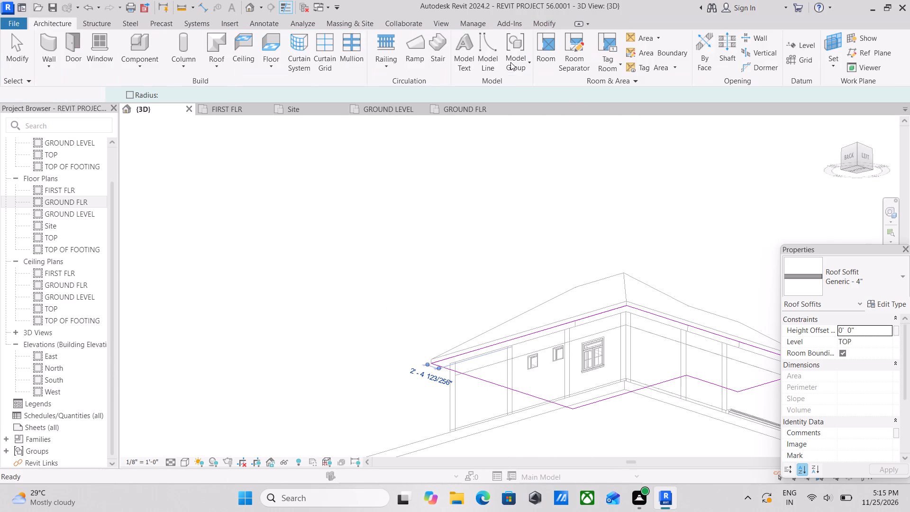
Examine how the new soffit meets the roof edge and walls at the back-left eaves corner, then deselect it.
{"action": "scroll", "coordinate": [623, 363], "scroll_direction": "down", "scroll_amount": 1}
{"action": "middle_click_drag", "start_coordinate": [610, 360], "coordinate": [589, 360]}
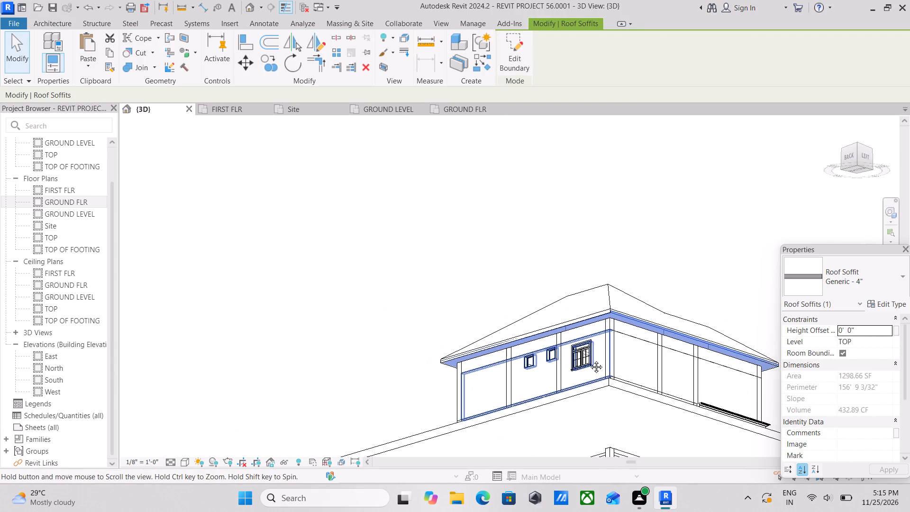
{"action": "middle_click_drag", "start_coordinate": [589, 360], "coordinate": [531, 348]}
{"action": "middle_click_drag", "start_coordinate": [535, 346], "coordinate": [547, 392], "text": "shift"}
{"action": "scroll", "coordinate": [622, 320], "scroll_direction": "up", "scroll_amount": 3}
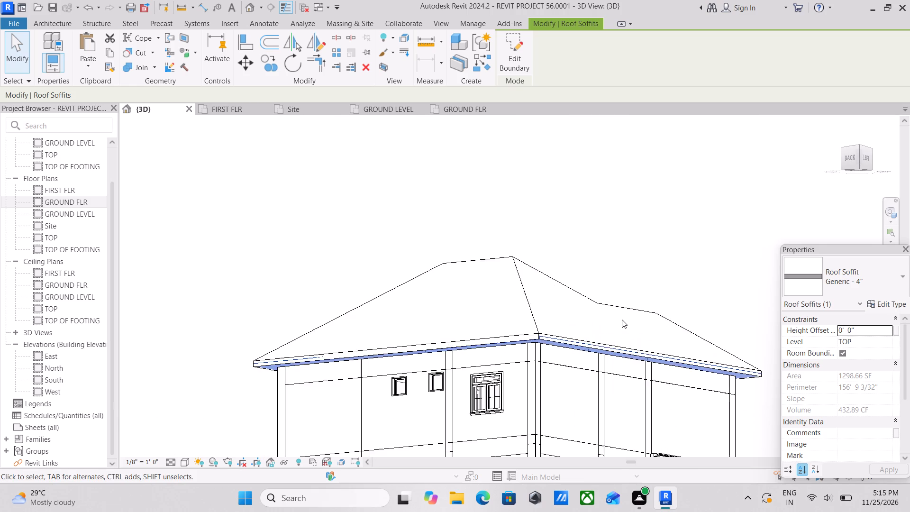
{"action": "scroll", "coordinate": [622, 320], "scroll_direction": "up", "scroll_amount": 4}
{"action": "scroll", "coordinate": [556, 358], "scroll_direction": "up", "scroll_amount": 1}
{"action": "middle_click_drag", "start_coordinate": [550, 359], "coordinate": [536, 346], "text": "shift"}
{"action": "scroll", "coordinate": [441, 354], "scroll_direction": "up", "scroll_amount": 4}
{"action": "key", "text": "Escape"}
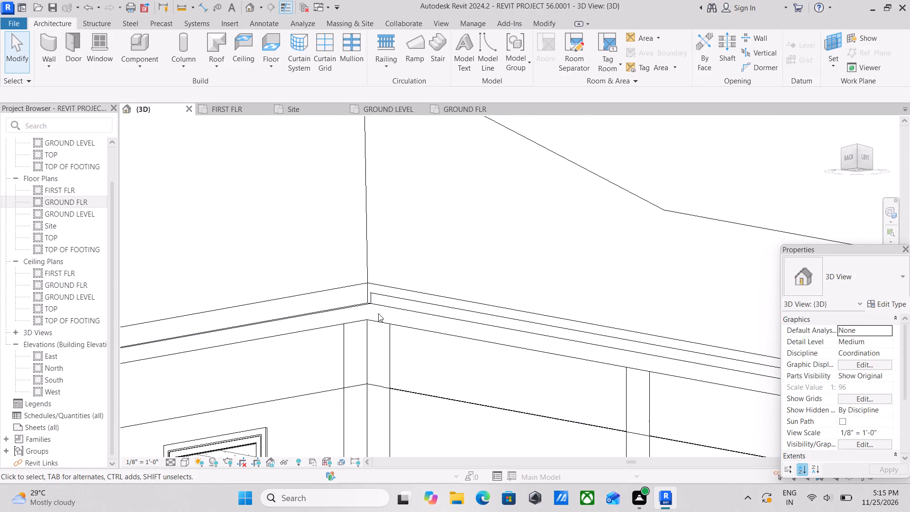
{"action": "scroll", "coordinate": [378, 313], "scroll_direction": "up", "scroll_amount": 1}
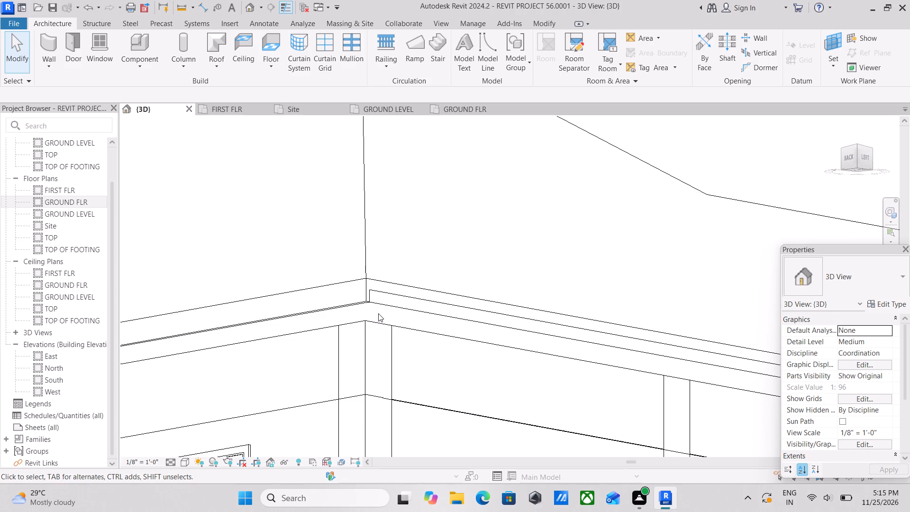
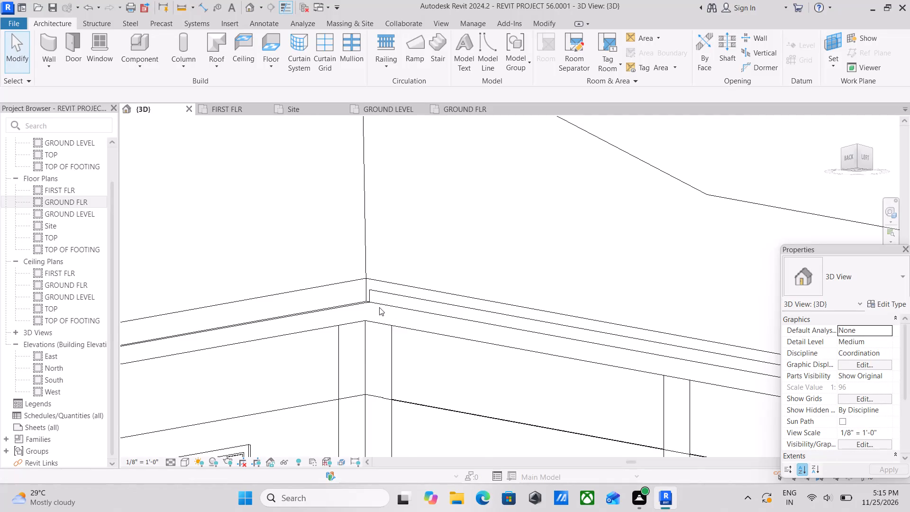
Set the roof soffit's height offset from level TOP to -4" and deselect it.
{"action": "scroll", "coordinate": [405, 305], "scroll_direction": "down", "scroll_amount": 1}
{"action": "scroll", "coordinate": [404, 310], "scroll_direction": "up", "scroll_amount": 2}
{"action": "key", "text": "Escape"}
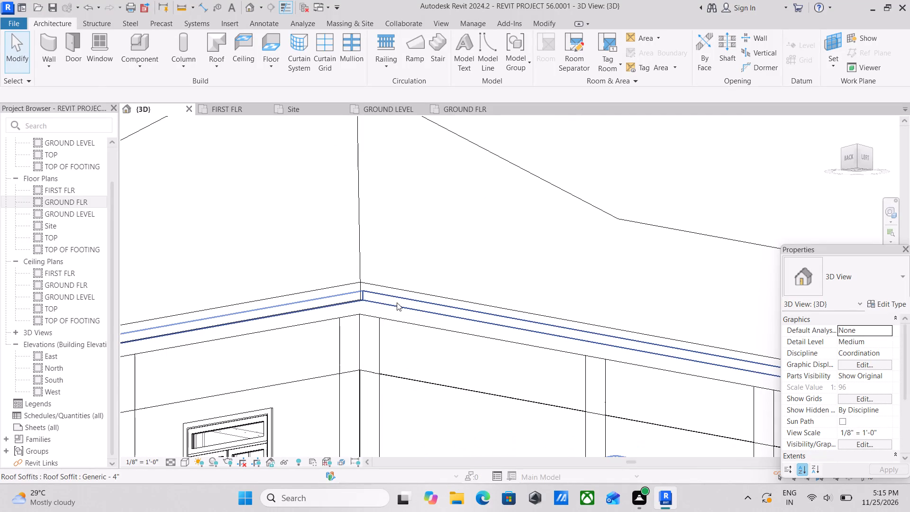
{"action": "left_click", "coordinate": [397, 302]}
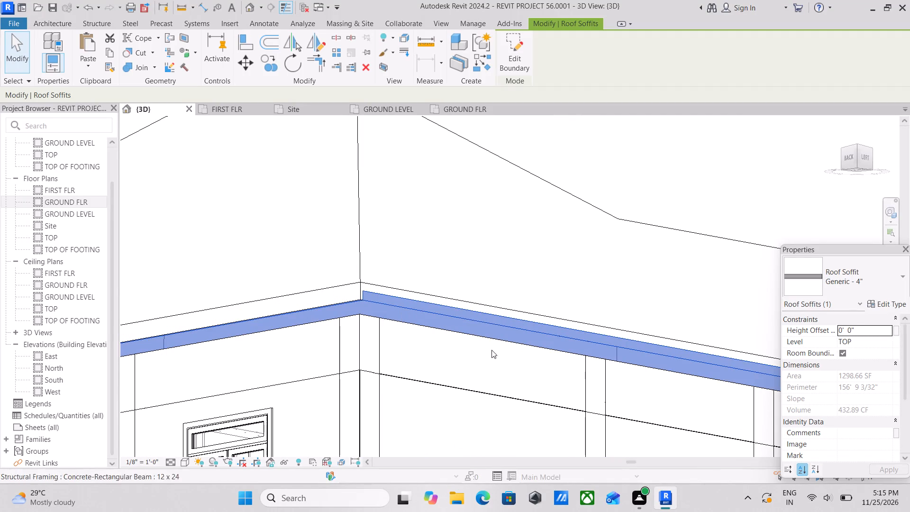
{"action": "left_click", "coordinate": [870, 329]}
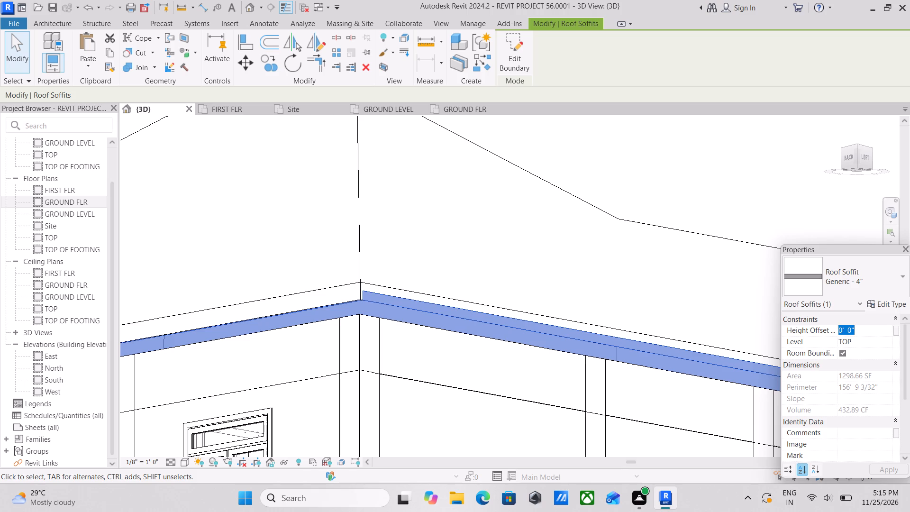
{"action": "type", "text": "-4"}
{"action": "key", "text": "shift+quotedbl"}
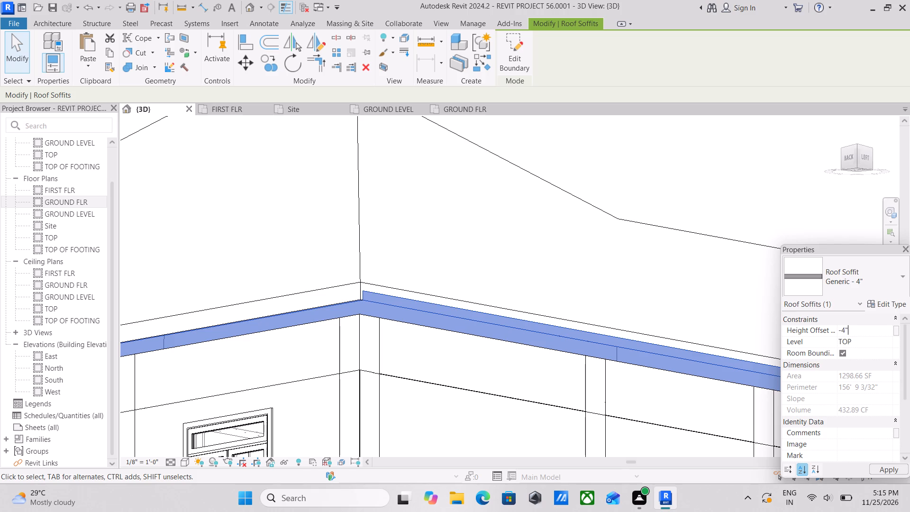
{"action": "key", "text": "Return"}
{"action": "scroll", "coordinate": [397, 319], "scroll_direction": "down", "scroll_amount": 5}
{"action": "key", "text": "Escape"}
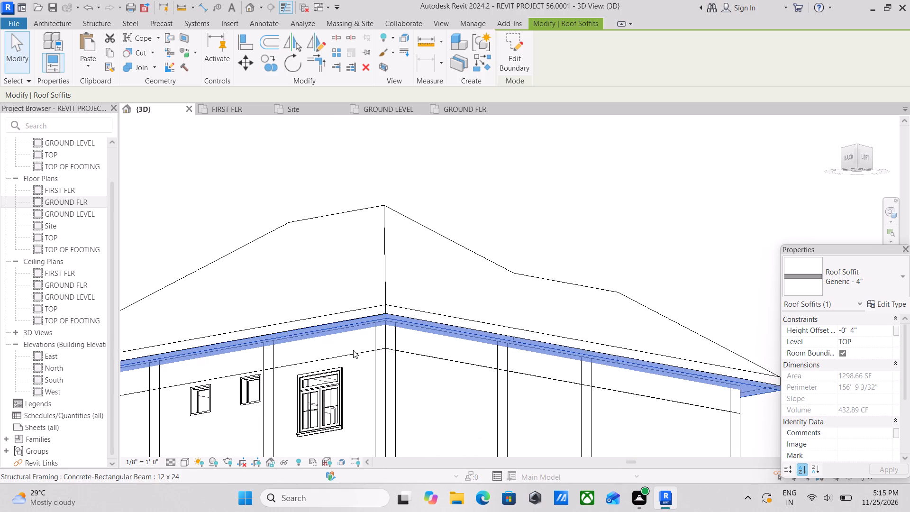
Examine the lowered soffit along the eaves at the back and left side of the house.
{"action": "scroll", "coordinate": [492, 340], "scroll_direction": "down", "scroll_amount": 1}
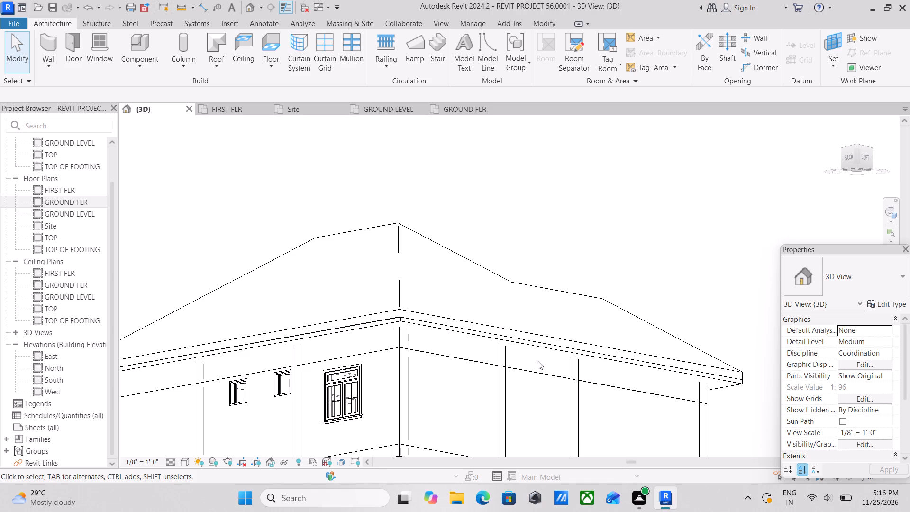
{"action": "middle_click_drag", "start_coordinate": [534, 368], "coordinate": [478, 422], "text": "shift"}
{"action": "middle_click_drag", "start_coordinate": [478, 422], "coordinate": [527, 343]}
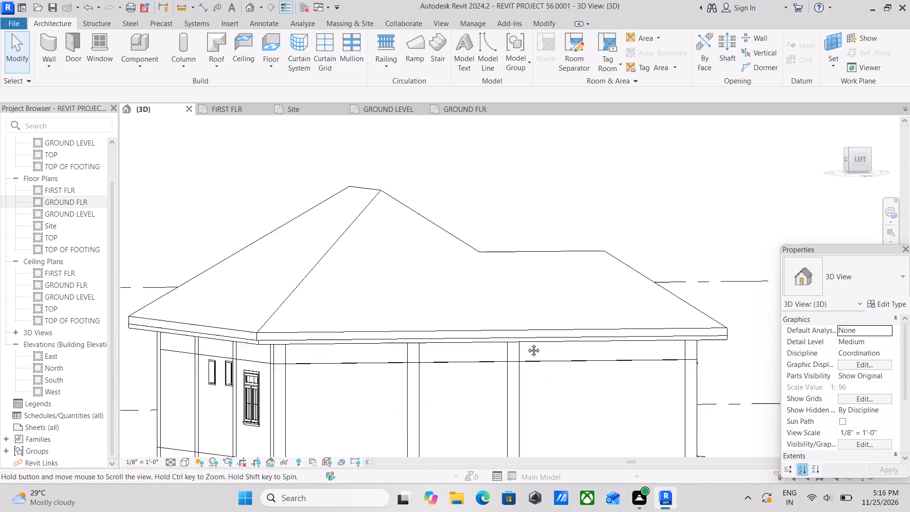
{"action": "middle_click_drag", "start_coordinate": [527, 343], "coordinate": [542, 322]}
{"action": "scroll", "coordinate": [368, 353], "scroll_direction": "up", "scroll_amount": 1}
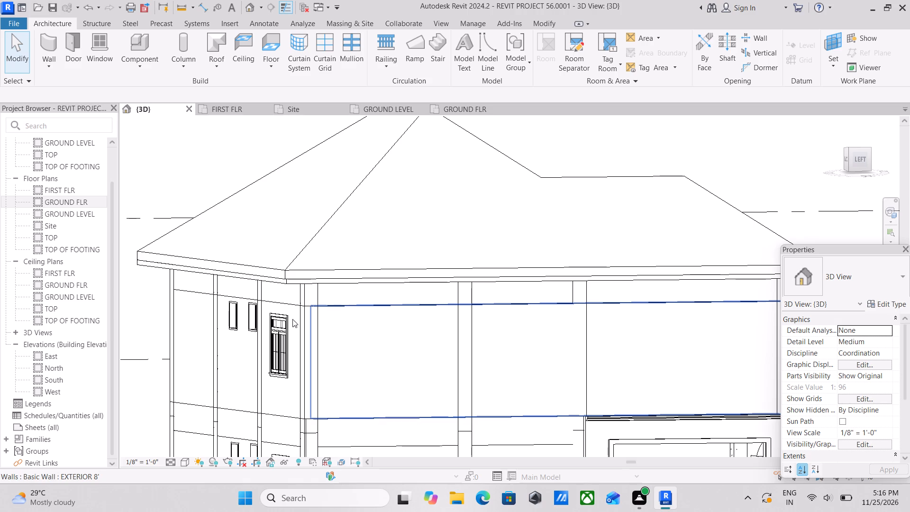
{"action": "scroll", "coordinate": [369, 273], "scroll_direction": "down", "scroll_amount": 1}
{"action": "middle_click_drag", "start_coordinate": [369, 278], "coordinate": [395, 249]}
{"action": "scroll", "coordinate": [395, 347], "scroll_direction": "down", "scroll_amount": 2}
{"action": "middle_click_drag", "start_coordinate": [394, 346], "coordinate": [408, 265]}
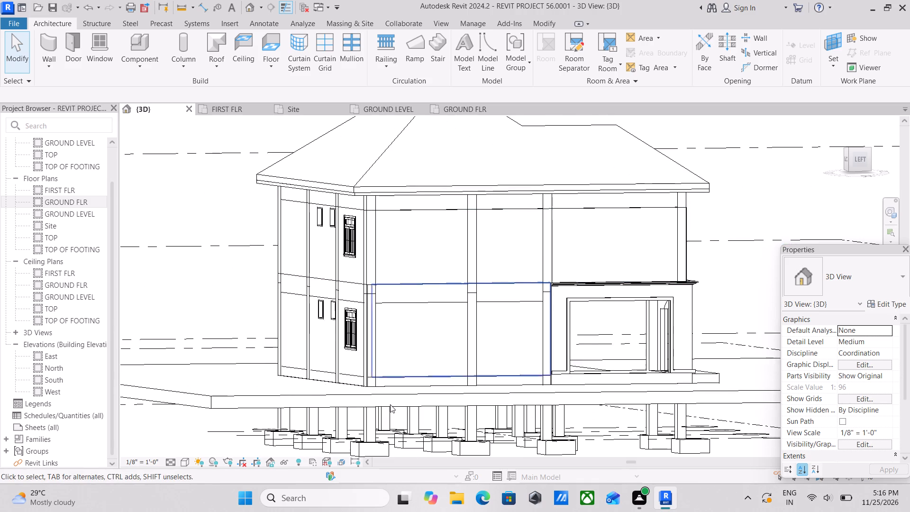
Change the 3D view's visual style to Realistic.
{"action": "left_click", "coordinate": [179, 457]}
{"action": "left_click", "coordinate": [183, 460]}
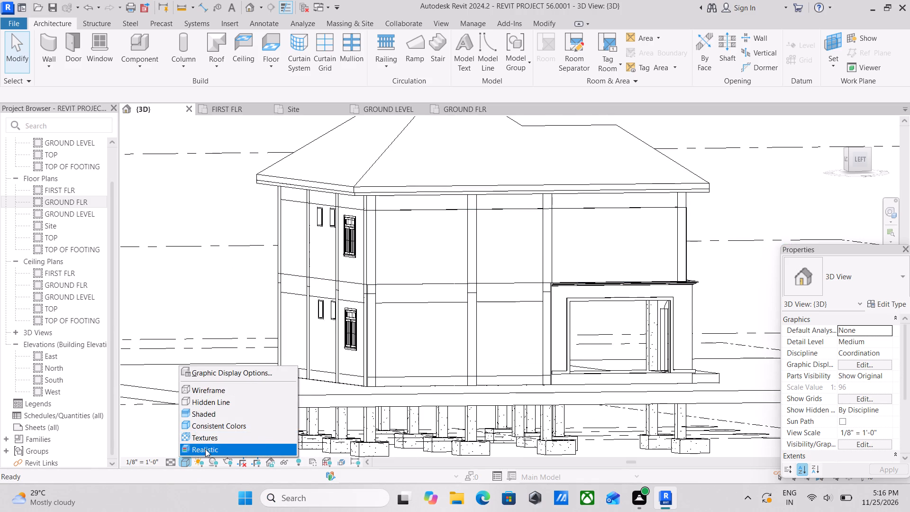
{"action": "left_click", "coordinate": [205, 449]}
Examine the soffit under the eaves from the left side around to the front of the house.
{"action": "scroll", "coordinate": [519, 219], "scroll_direction": "up", "scroll_amount": 2}
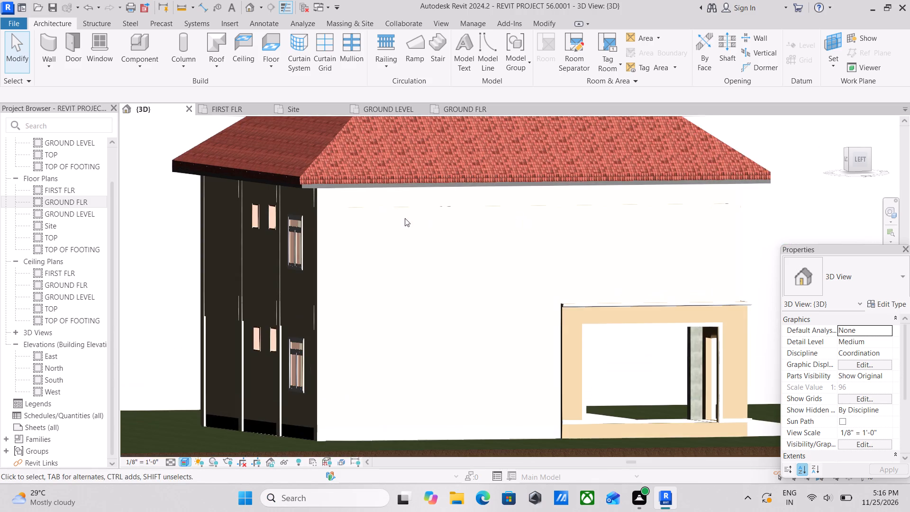
{"action": "scroll", "coordinate": [405, 219], "scroll_direction": "down", "scroll_amount": 1}
{"action": "middle_click_drag", "start_coordinate": [405, 220], "coordinate": [437, 254]}
{"action": "middle_click_drag", "start_coordinate": [435, 257], "coordinate": [344, 209], "text": "shift"}
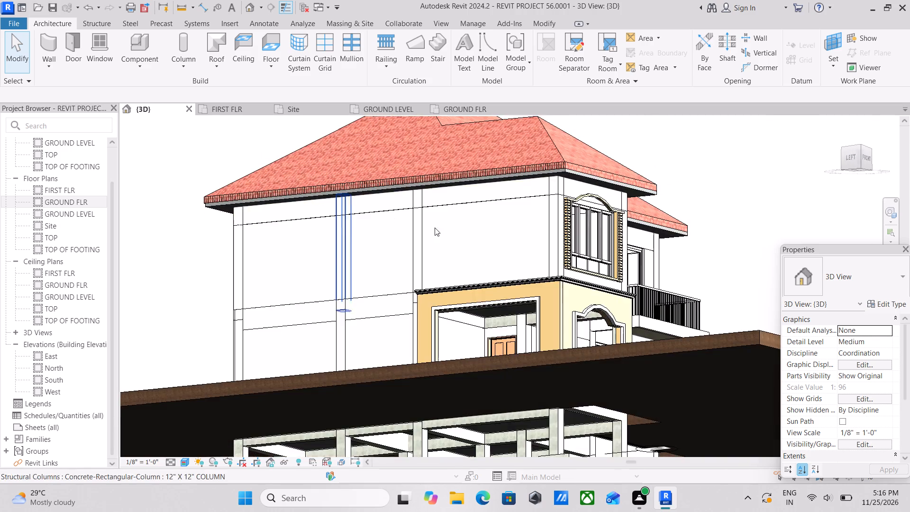
{"action": "middle_click_drag", "start_coordinate": [437, 229], "coordinate": [355, 237], "text": "shift"}
{"action": "scroll", "coordinate": [389, 175], "scroll_direction": "up", "scroll_amount": 3}
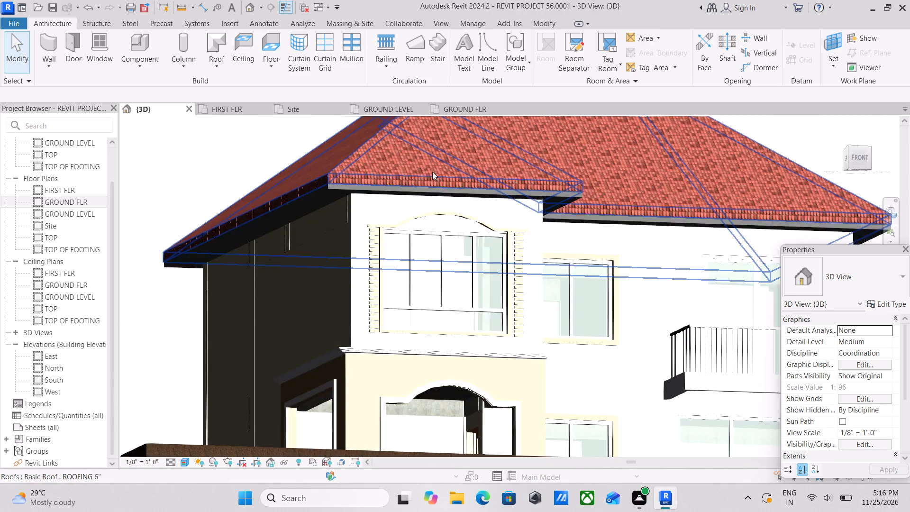
{"action": "scroll", "coordinate": [432, 172], "scroll_direction": "up", "scroll_amount": 2}
{"action": "scroll", "coordinate": [485, 173], "scroll_direction": "up", "scroll_amount": 4}
{"action": "scroll", "coordinate": [343, 207], "scroll_direction": "up", "scroll_amount": 3}
{"action": "middle_click_drag", "start_coordinate": [436, 212], "coordinate": [402, 218], "text": "shift"}
Duplicate the roof soffit's Generic - 4" type under the name SCOFFIT 4".
{"action": "left_click", "coordinate": [582, 273]}
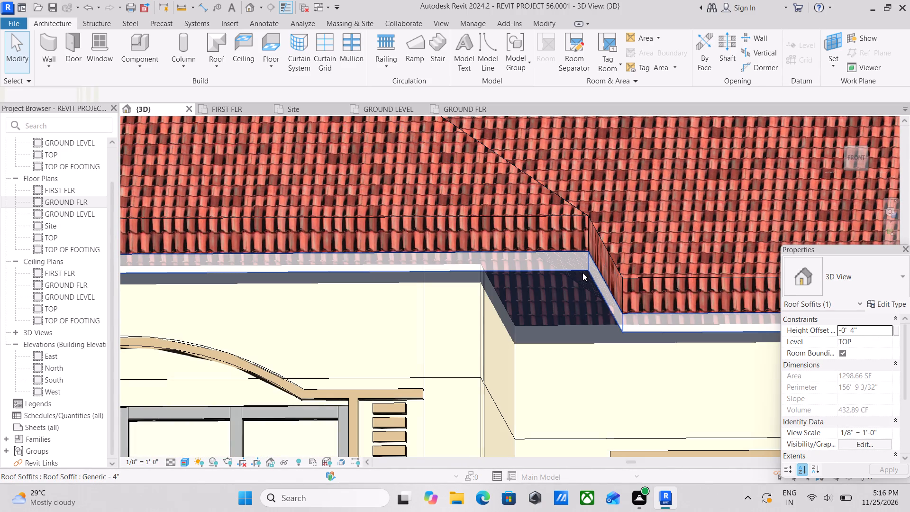
{"action": "left_click", "coordinate": [892, 302]}
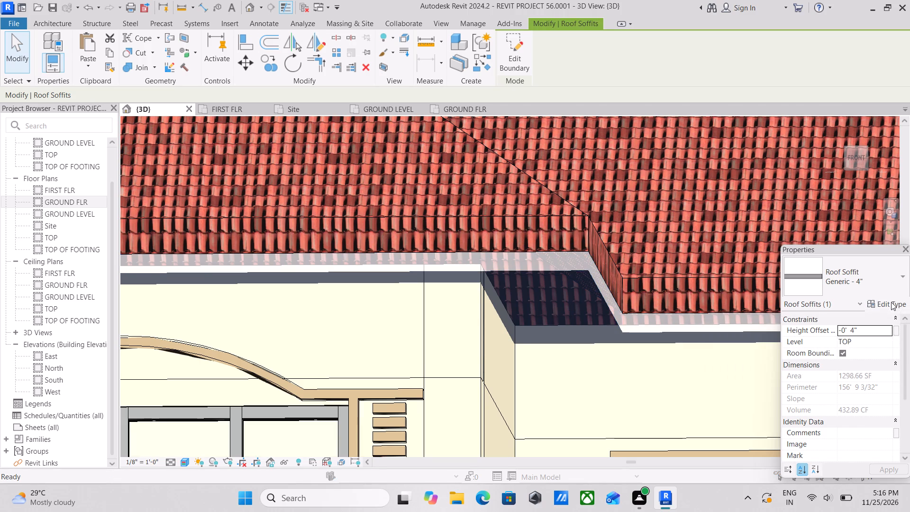
{"action": "left_click", "coordinate": [850, 112]}
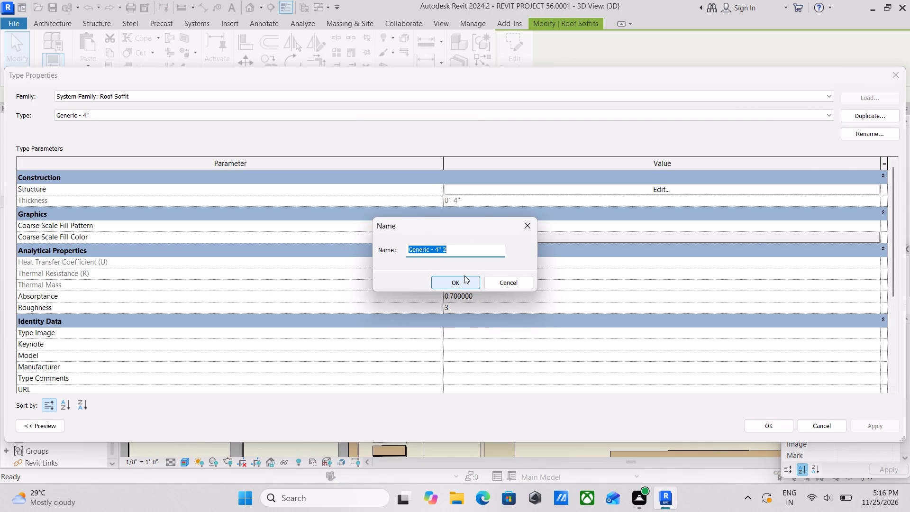
{"action": "type", "text": "SCOO"}
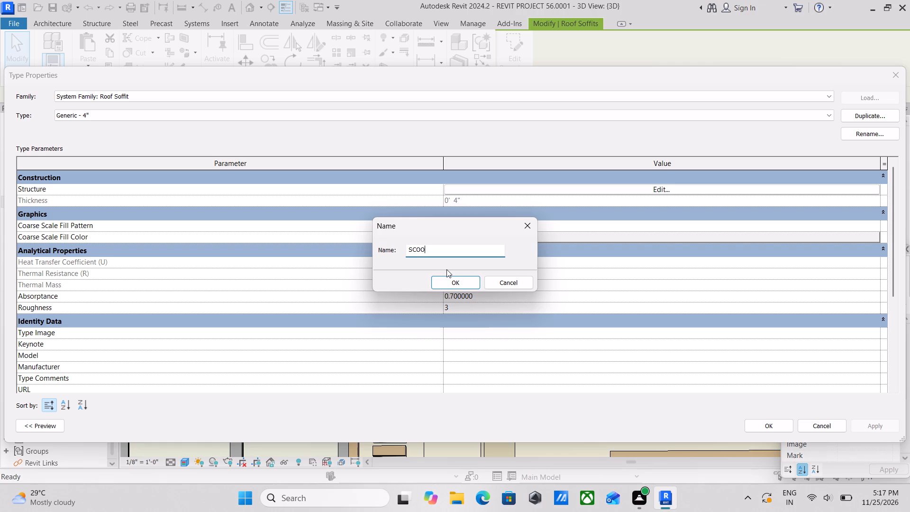
{"action": "scroll", "coordinate": [441, 269], "scroll_direction": "up", "scroll_amount": 3}
{"action": "key", "text": "BackSpace"}
{"action": "type", "text": "FFIT"}
{"action": "key", "text": "space"}
{"action": "type", "text": "4"}
{"action": "key", "text": "shift+quotedbl"}
{"action": "left_click", "coordinate": [438, 285]}
Create a new material named SCOFFIT from the Structure [1] layer of the SCOFFIT 4" assembly.
{"action": "left_click", "coordinate": [644, 191]}
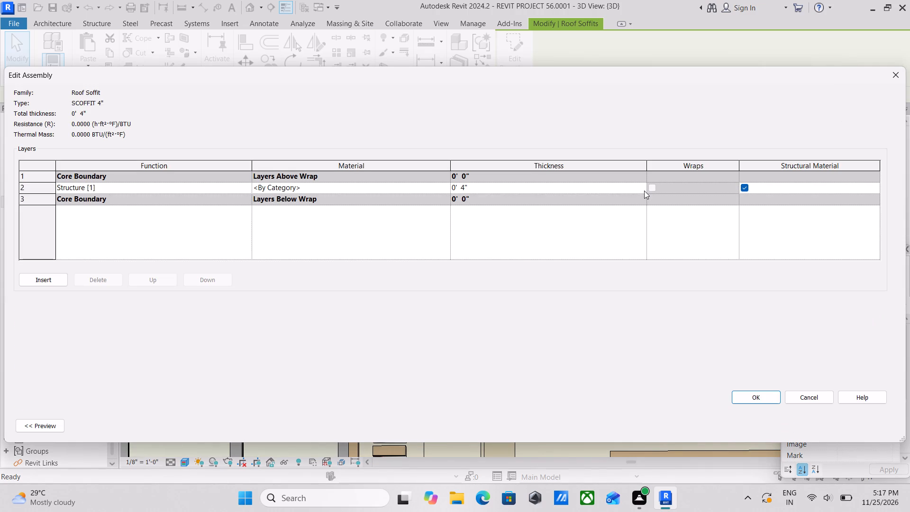
{"action": "left_click", "coordinate": [441, 189]}
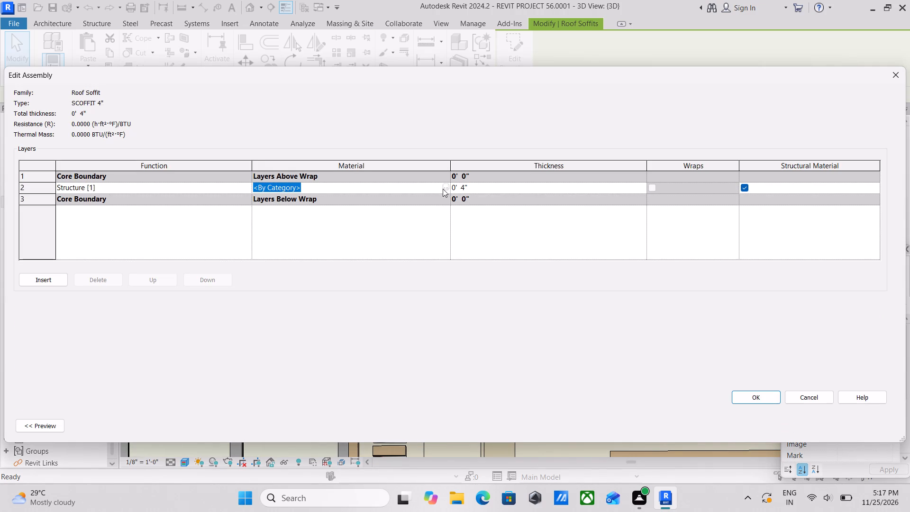
{"action": "left_click", "coordinate": [447, 185]}
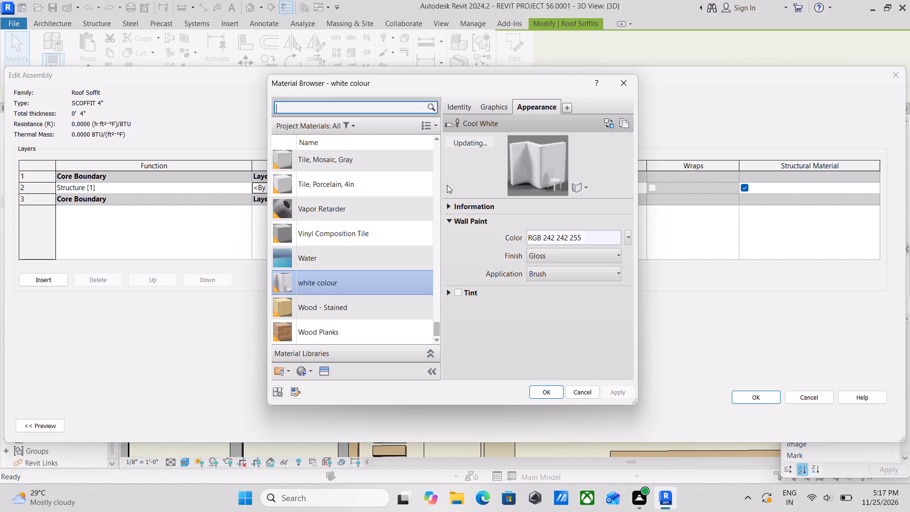
{"action": "left_click", "coordinate": [306, 374]}
{"action": "left_click", "coordinate": [318, 384]}
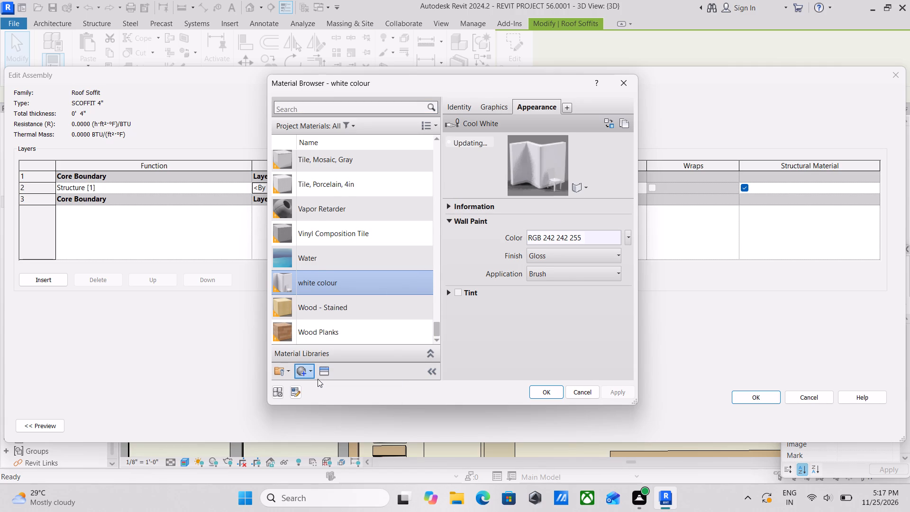
{"action": "right_click", "coordinate": [345, 229]}
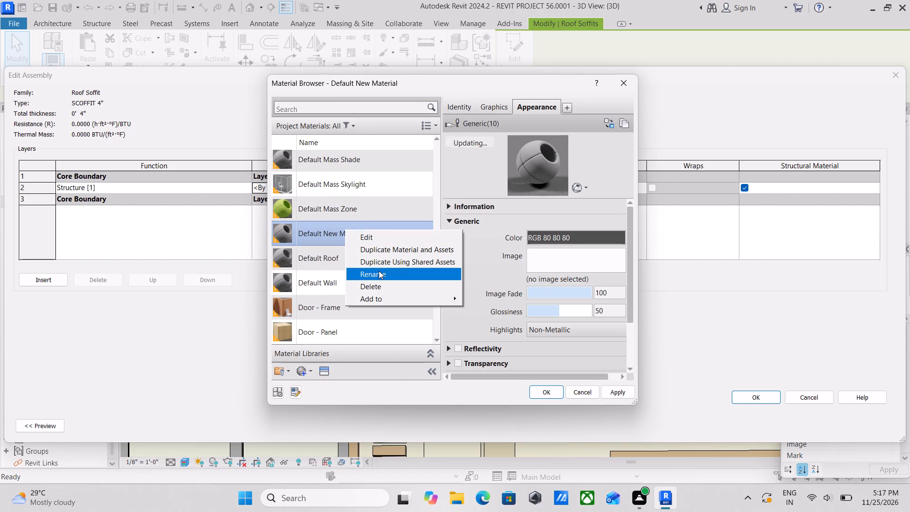
{"action": "left_click", "coordinate": [379, 271]}
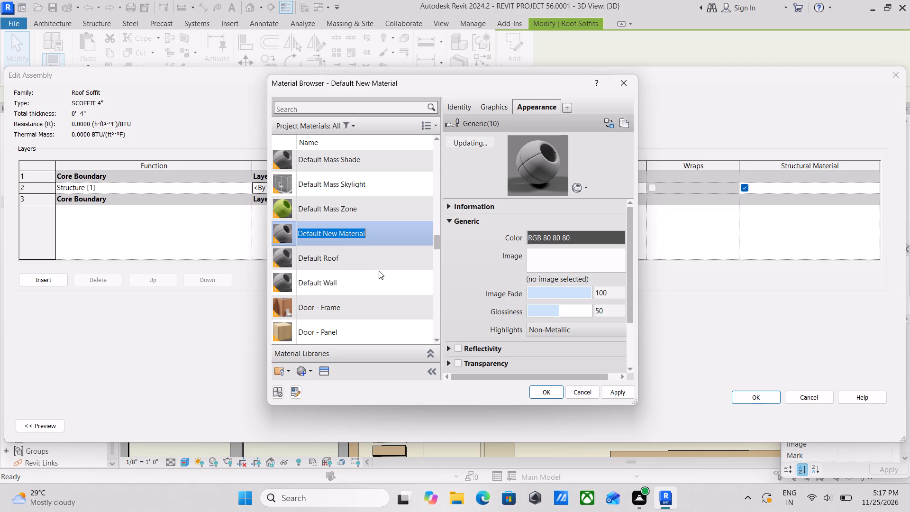
{"action": "key", "text": "s"}
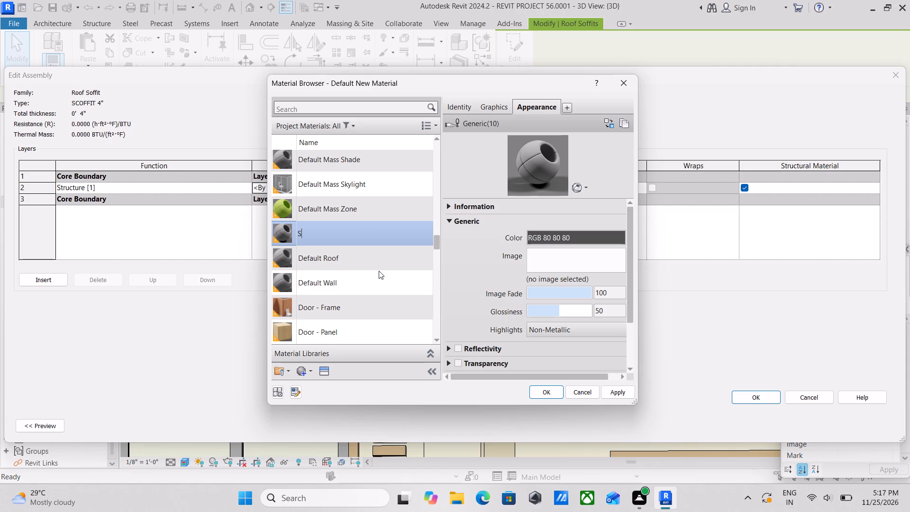
{"action": "type", "text": "COFF"}
{"action": "type", "text": "IT"}
Give the SCOFFIT material the Cafe appearance from the Appearance Library's Wall Paint: Matte category.
{"action": "left_click", "coordinate": [323, 369]}
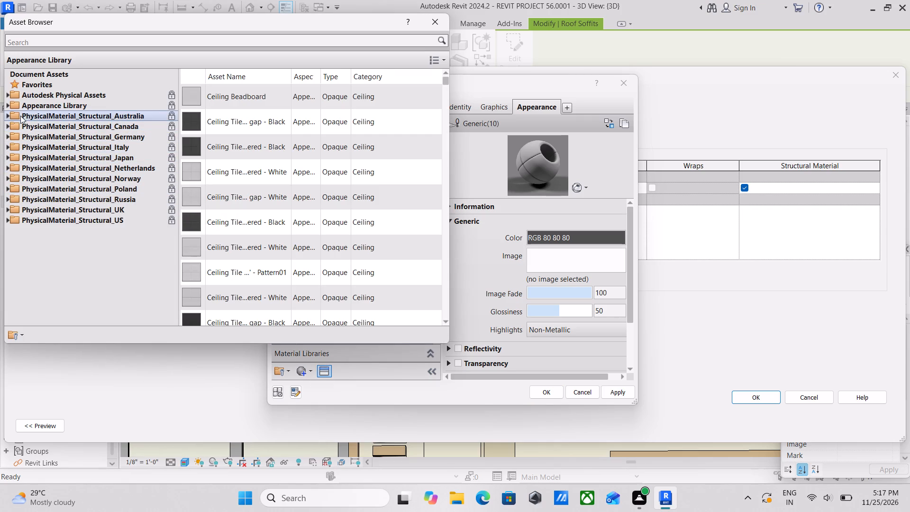
{"action": "left_click", "coordinate": [13, 104]}
{"action": "left_click", "coordinate": [6, 104]}
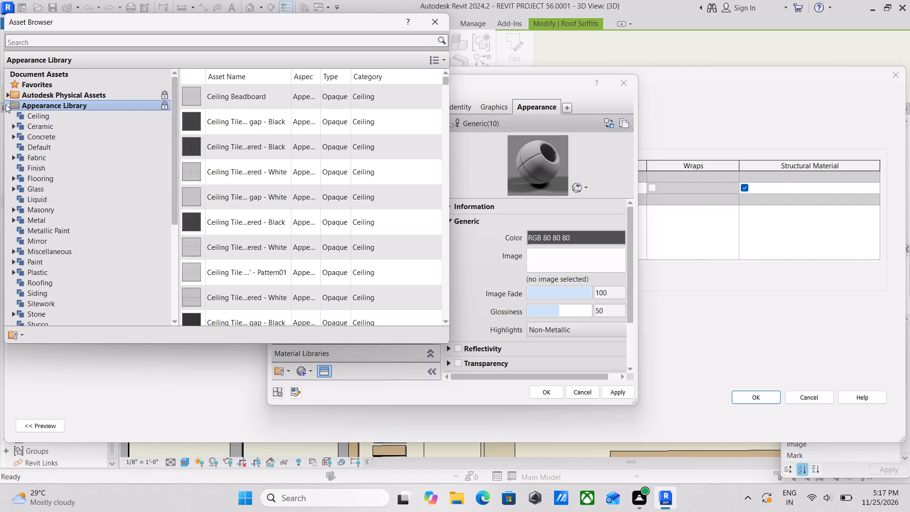
{"action": "scroll", "coordinate": [29, 239], "scroll_direction": "down", "scroll_amount": 3}
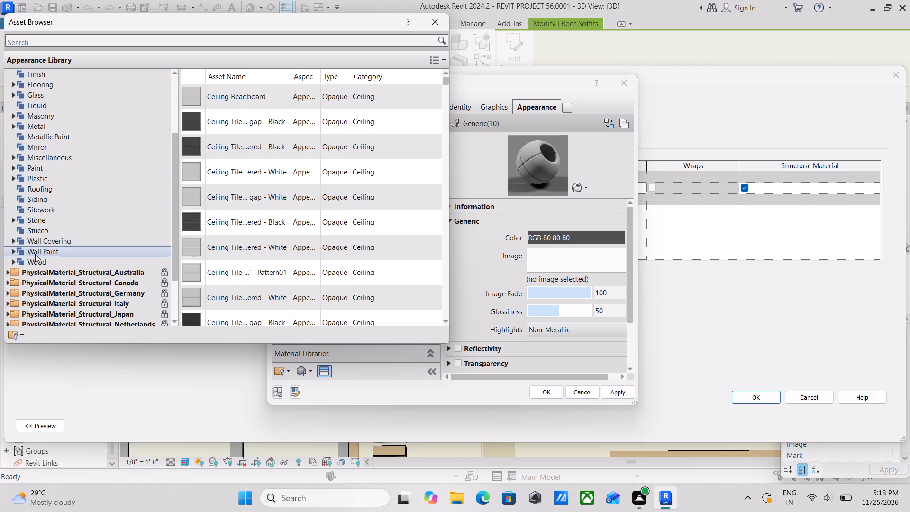
{"action": "double_click", "coordinate": [35, 253]}
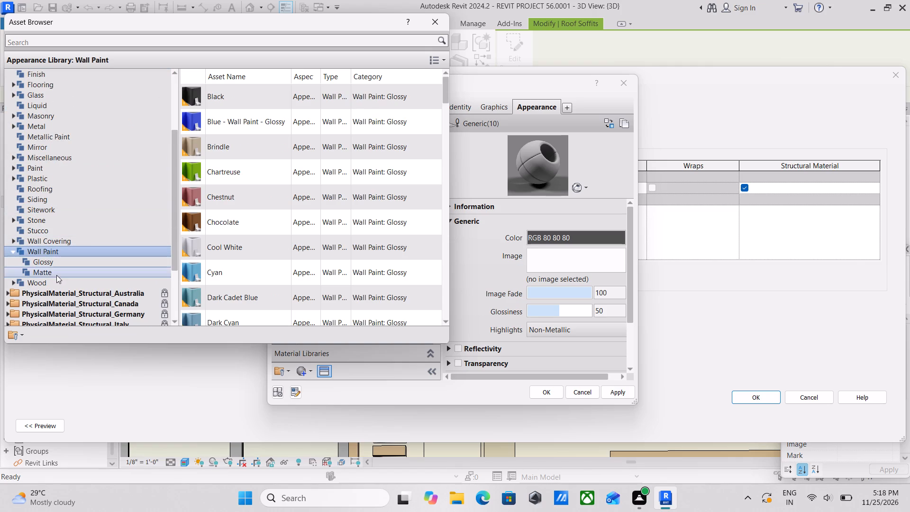
{"action": "double_click", "coordinate": [56, 275]}
{"action": "scroll", "coordinate": [243, 171], "scroll_direction": "down", "scroll_amount": 2}
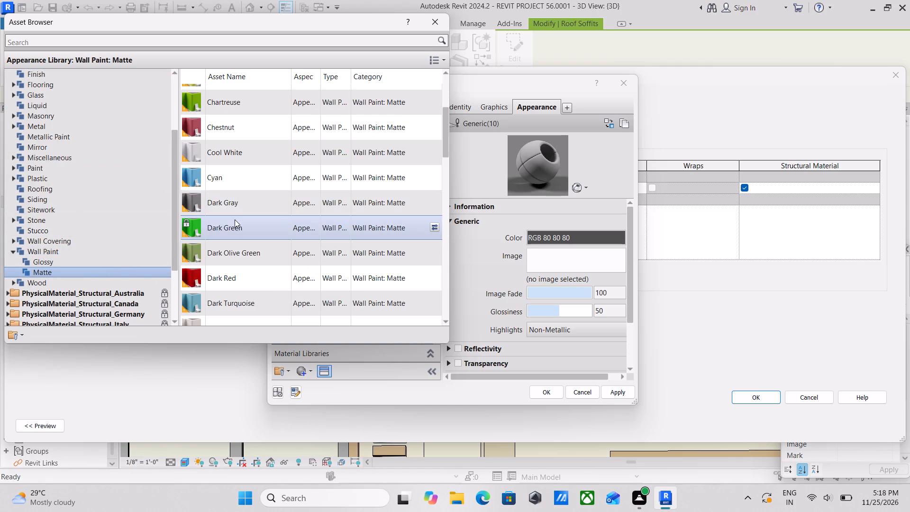
{"action": "scroll", "coordinate": [234, 221], "scroll_direction": "up", "scroll_amount": 6}
{"action": "scroll", "coordinate": [254, 141], "scroll_direction": "up", "scroll_amount": 2}
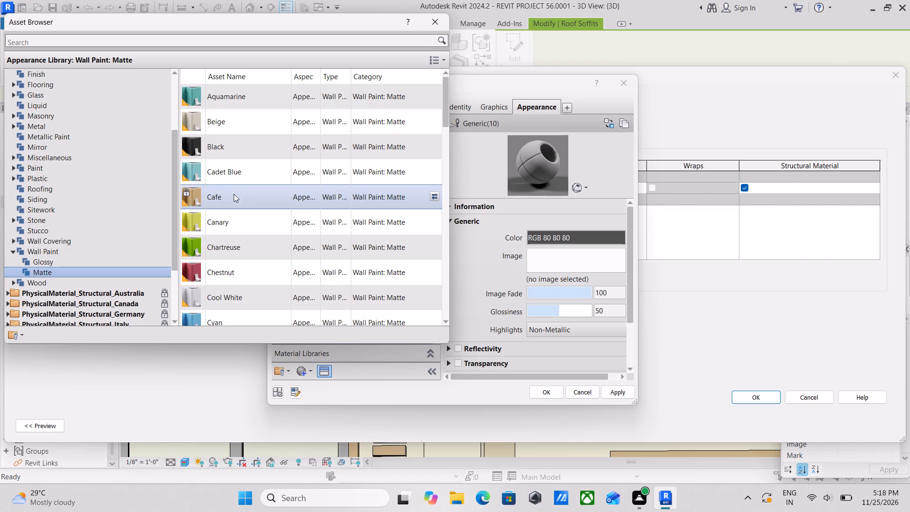
{"action": "double_click", "coordinate": [234, 194]}
Set the SCOFFIT wall paint color to RGB 139, 90, 43 and apply the material to the SCOFFIT 4" soffit type.
{"action": "left_click", "coordinate": [569, 233]}
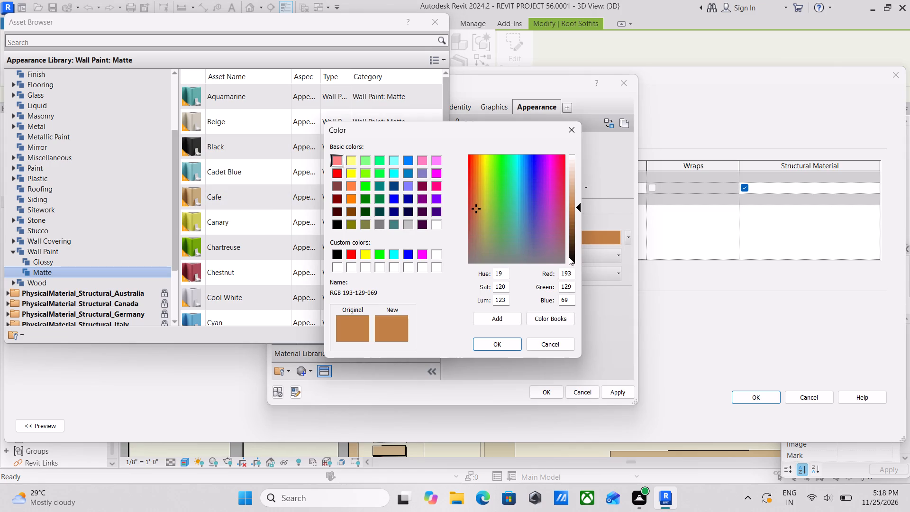
{"action": "left_click_drag", "start_coordinate": [573, 273], "coordinate": [539, 285]}
{"action": "type", "text": "13"}
{"action": "key", "text": "9"}
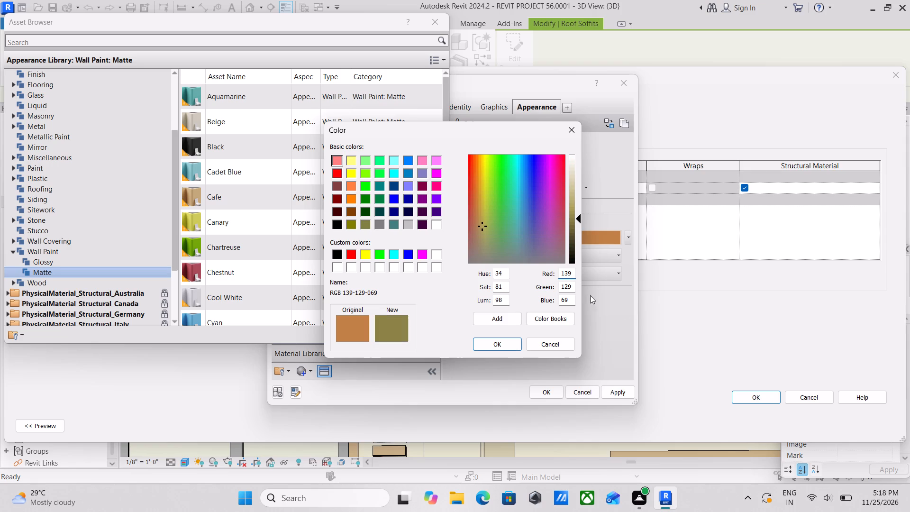
{"action": "left_click", "coordinate": [572, 282]}
{"action": "left_click_drag", "start_coordinate": [571, 286], "coordinate": [552, 288]}
{"action": "type", "text": "90"}
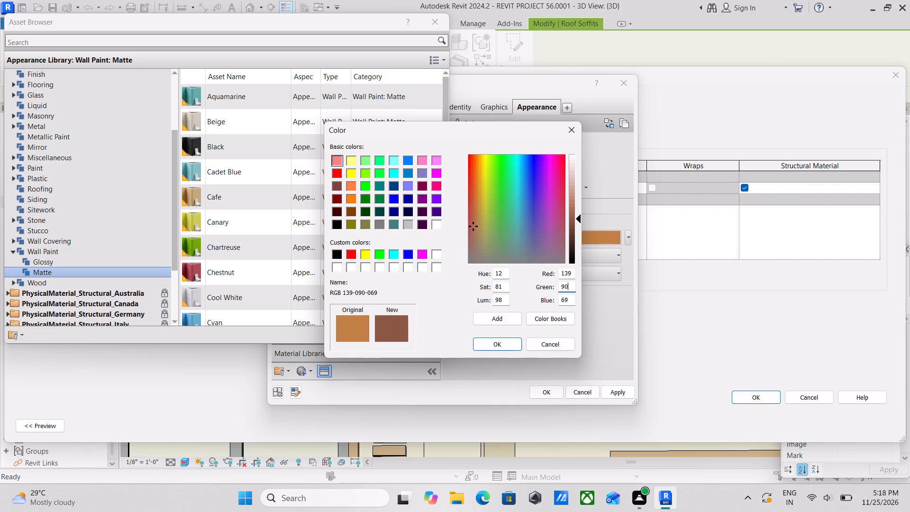
{"action": "left_click_drag", "start_coordinate": [570, 301], "coordinate": [549, 302]}
{"action": "type", "text": "43"}
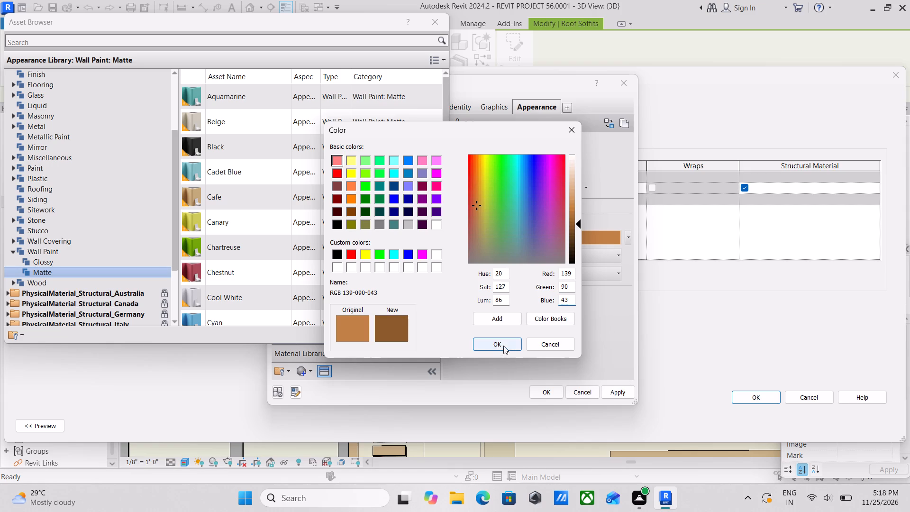
{"action": "left_click", "coordinate": [500, 342]}
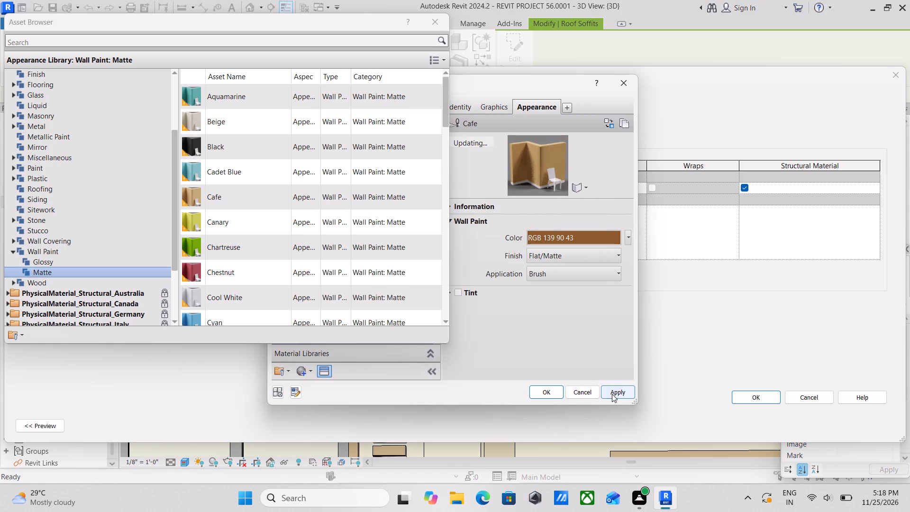
{"action": "left_click", "coordinate": [612, 394]}
{"action": "left_click", "coordinate": [545, 389]}
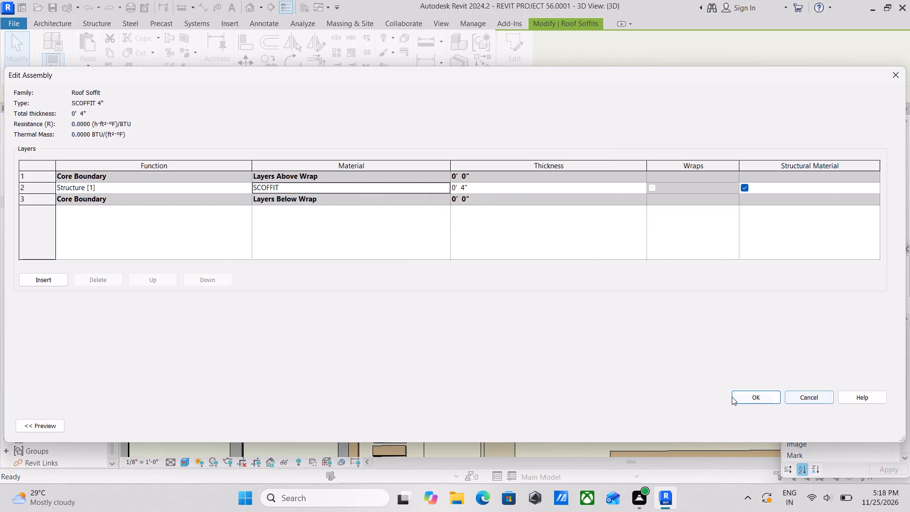
{"action": "left_click", "coordinate": [732, 397]}
{"action": "left_click", "coordinate": [868, 421]}
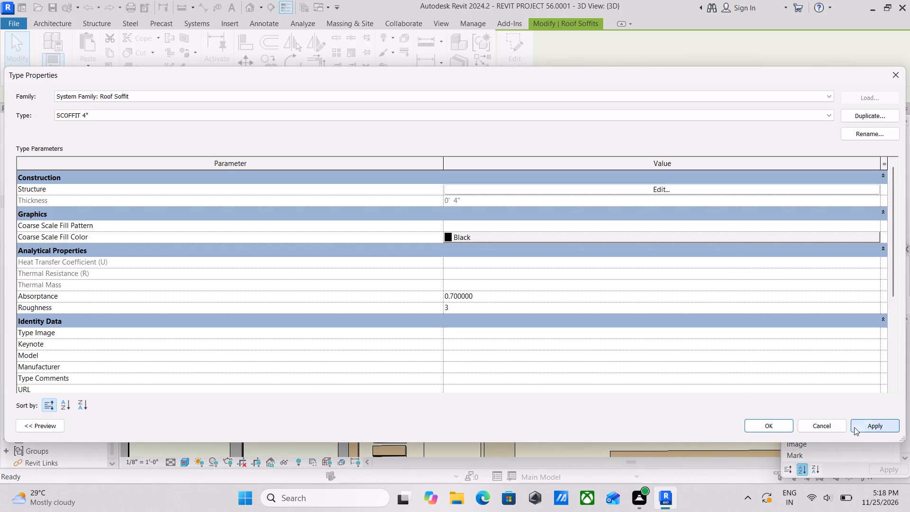
{"action": "left_click", "coordinate": [768, 428]}
Examine the recolored soffit and the house exterior from the front and right sides, including the entrance porch and facade windows.
{"action": "scroll", "coordinate": [706, 265], "scroll_direction": "down", "scroll_amount": 2}
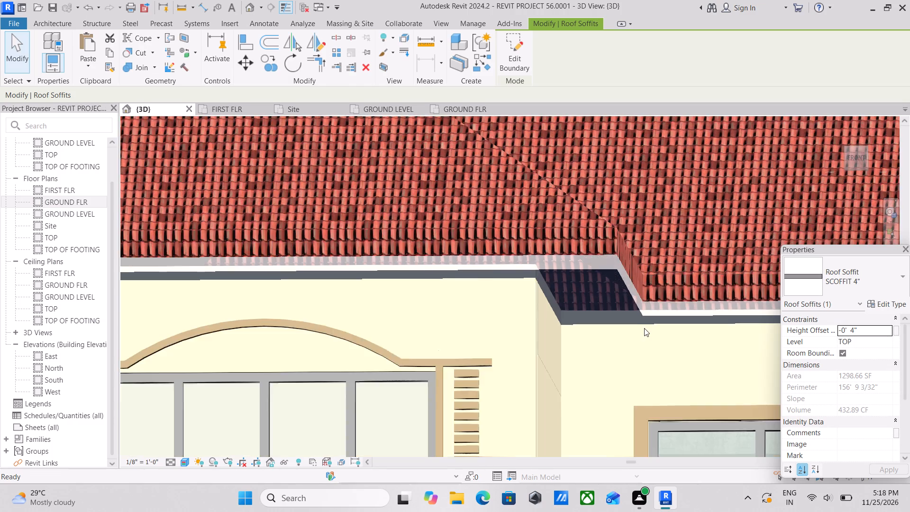
{"action": "scroll", "coordinate": [644, 329], "scroll_direction": "down", "scroll_amount": 2}
{"action": "key", "text": "Escape"}
{"action": "scroll", "coordinate": [644, 331], "scroll_direction": "down", "scroll_amount": 6}
{"action": "middle_click_drag", "start_coordinate": [641, 330], "coordinate": [483, 255]}
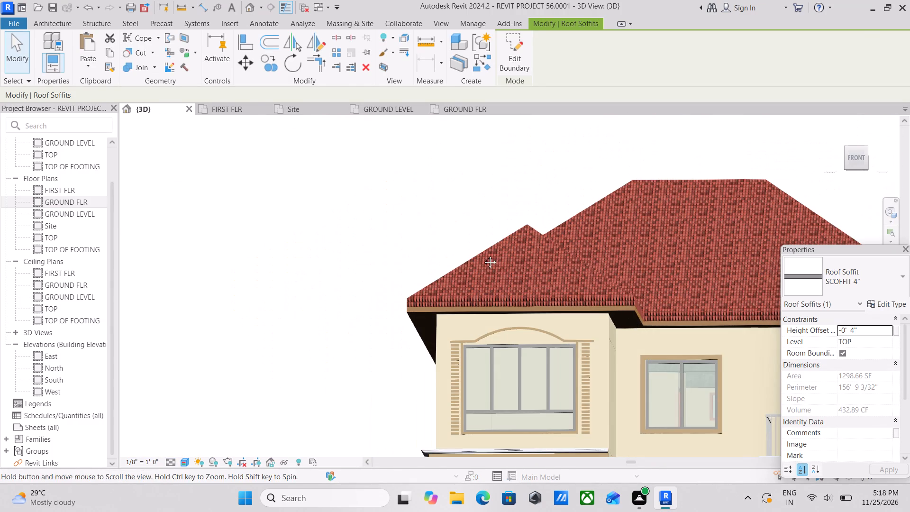
{"action": "middle_click_drag", "start_coordinate": [483, 255], "coordinate": [475, 255]}
{"action": "scroll", "coordinate": [549, 290], "scroll_direction": "down", "scroll_amount": 2}
{"action": "middle_click_drag", "start_coordinate": [545, 289], "coordinate": [464, 304], "text": "shift"}
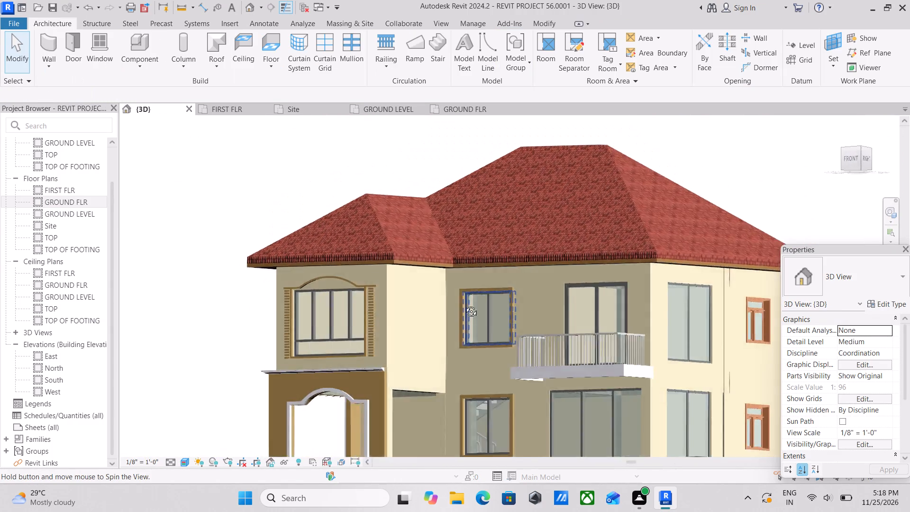
{"action": "middle_click_drag", "start_coordinate": [464, 304], "coordinate": [380, 308], "text": "shift"}
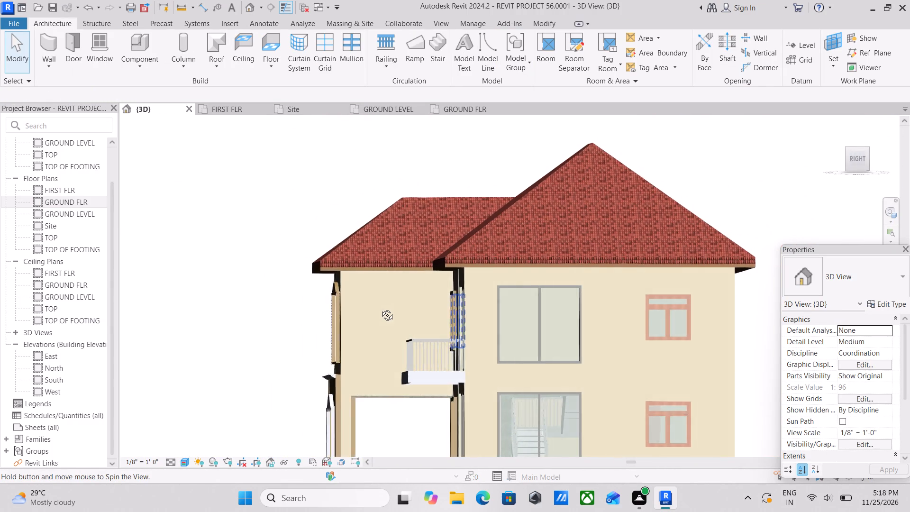
{"action": "middle_click_drag", "start_coordinate": [380, 308], "coordinate": [439, 367], "text": "shift"}
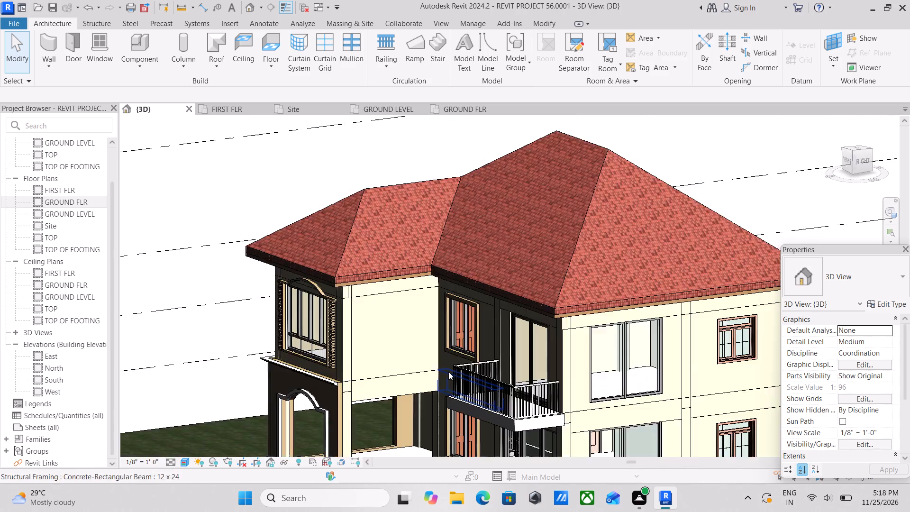
{"action": "scroll", "coordinate": [448, 371], "scroll_direction": "down", "scroll_amount": 6}
{"action": "middle_click_drag", "start_coordinate": [466, 367], "coordinate": [527, 373], "text": "shift"}
{"action": "scroll", "coordinate": [527, 373], "scroll_direction": "up", "scroll_amount": 2, "text": "shift"}
{"action": "scroll", "coordinate": [528, 374], "scroll_direction": "up", "scroll_amount": 1}
{"action": "middle_click_drag", "start_coordinate": [528, 374], "coordinate": [534, 270]}
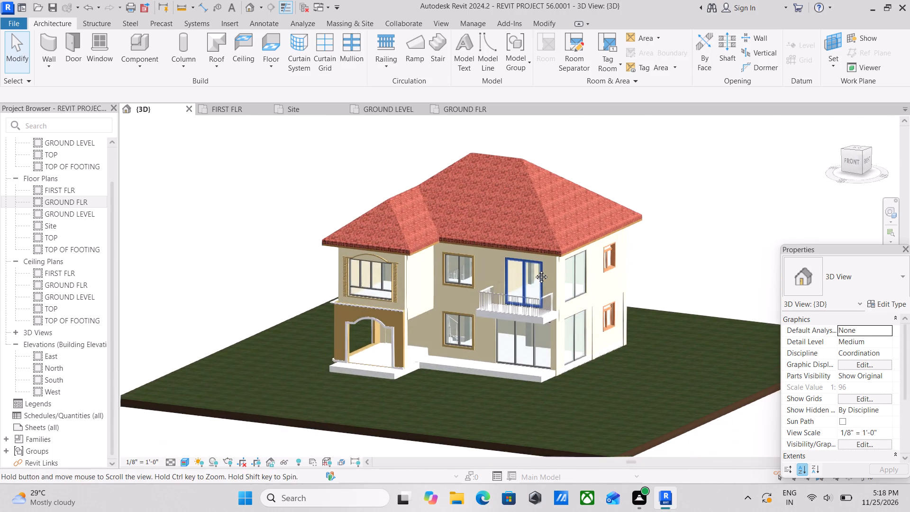
{"action": "middle_click_drag", "start_coordinate": [534, 270], "coordinate": [534, 267]}
{"action": "scroll", "coordinate": [378, 313], "scroll_direction": "up", "scroll_amount": 4}
{"action": "middle_click_drag", "start_coordinate": [378, 313], "coordinate": [437, 309]}
{"action": "scroll", "coordinate": [438, 310], "scroll_direction": "up", "scroll_amount": 2}
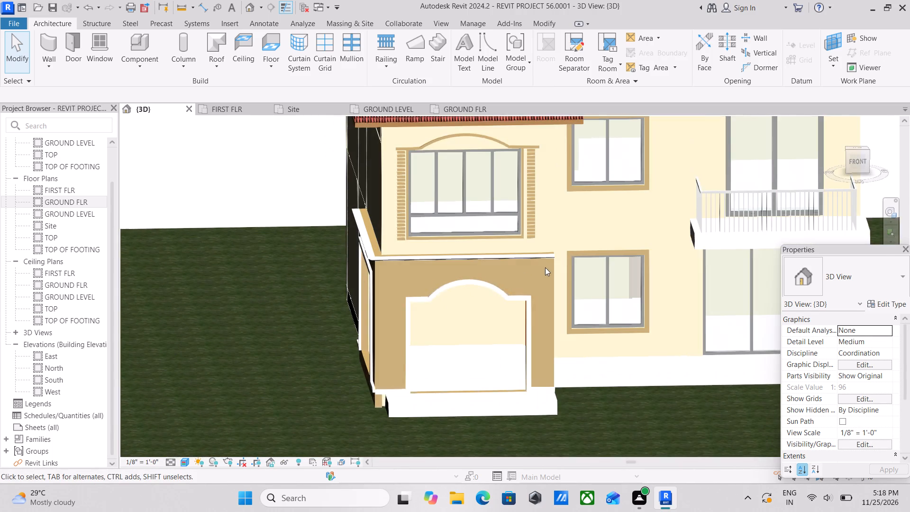
{"action": "scroll", "coordinate": [546, 267], "scroll_direction": "up", "scroll_amount": 1}
{"action": "middle_click_drag", "start_coordinate": [546, 267], "coordinate": [428, 292]}
{"action": "scroll", "coordinate": [499, 292], "scroll_direction": "down", "scroll_amount": 1, "text": "shift"}
{"action": "middle_click_drag", "start_coordinate": [498, 292], "coordinate": [478, 278], "text": "shift"}
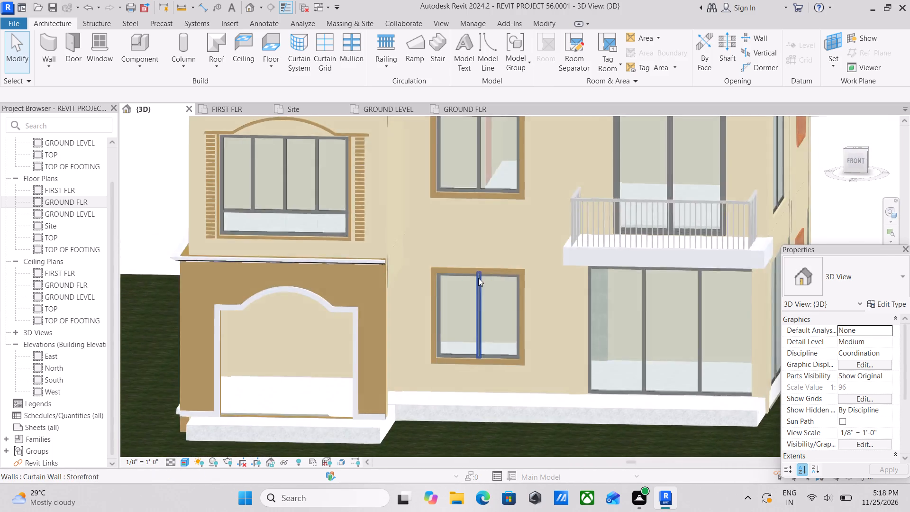
{"action": "scroll", "coordinate": [461, 333], "scroll_direction": "down", "scroll_amount": 3}
Change the 3D view's visual style to Shaded, without saving the project.
{"action": "left_click", "coordinate": [186, 460]}
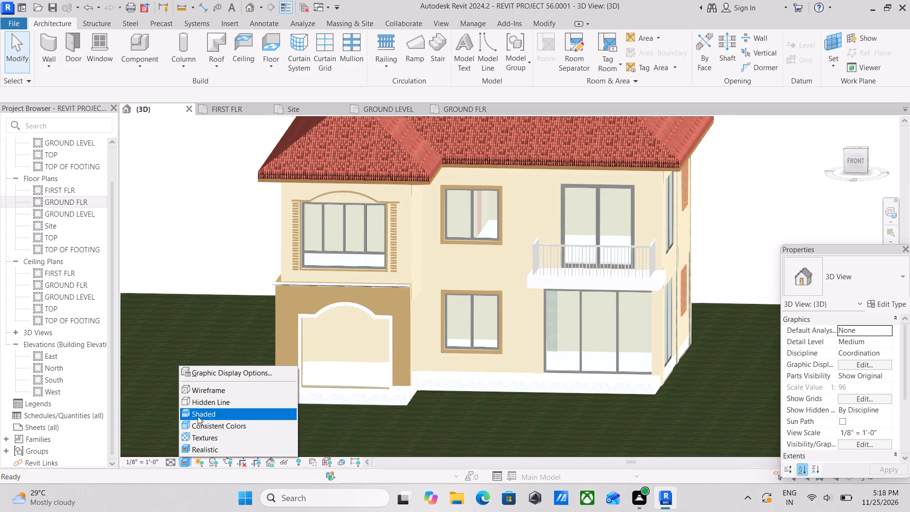
{"action": "left_click", "coordinate": [200, 411]}
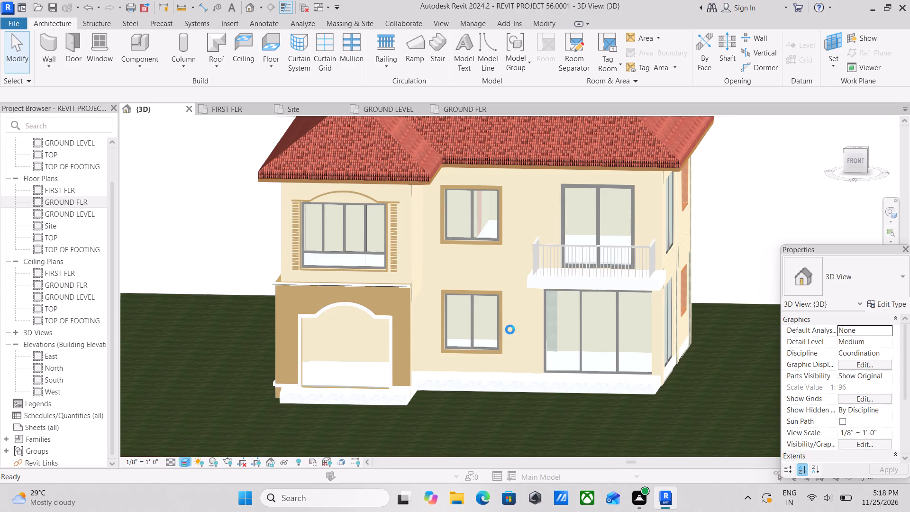
{"action": "scroll", "coordinate": [531, 320], "scroll_direction": "up", "scroll_amount": 2}
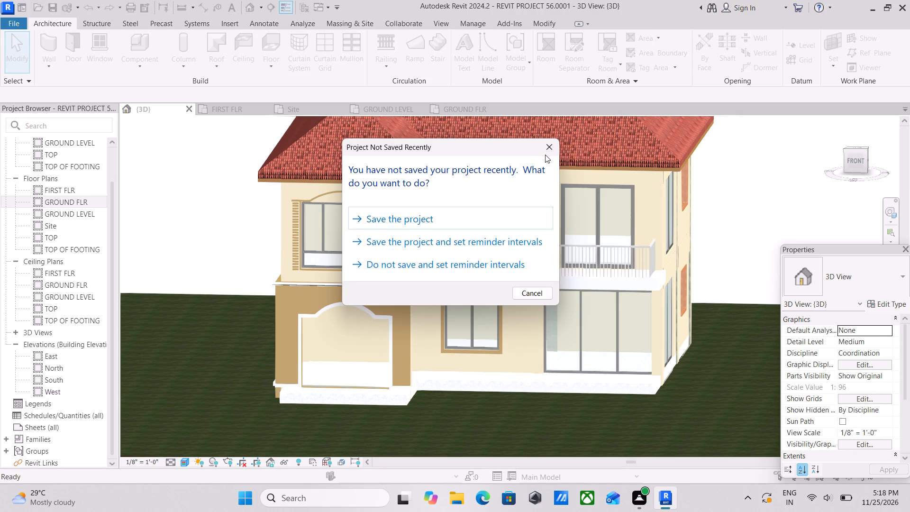
{"action": "left_click", "coordinate": [555, 149]}
Examine the front facade in the shaded view, including the decorative strips flanking the large upper-floor window.
{"action": "scroll", "coordinate": [560, 254], "scroll_direction": "up", "scroll_amount": 4}
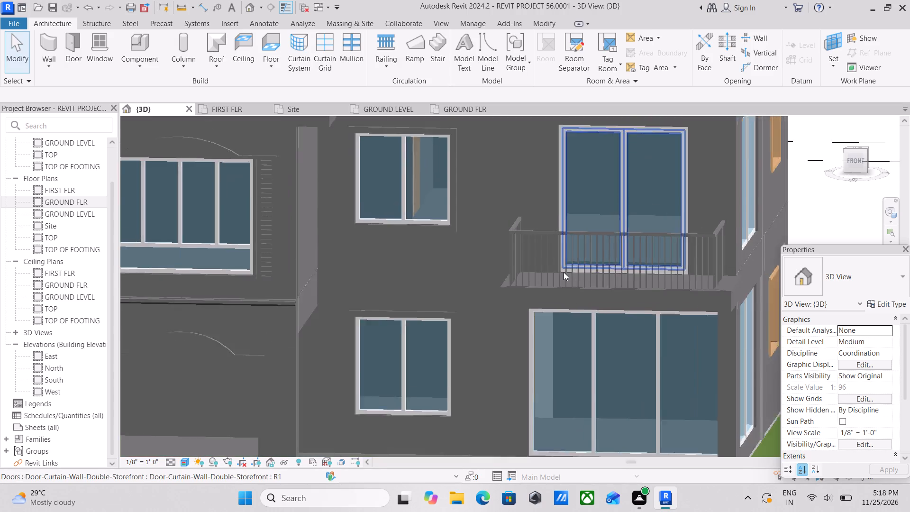
{"action": "scroll", "coordinate": [564, 272], "scroll_direction": "up", "scroll_amount": 2}
{"action": "scroll", "coordinate": [564, 272], "scroll_direction": "down", "scroll_amount": 4}
{"action": "scroll", "coordinate": [510, 331], "scroll_direction": "down", "scroll_amount": 3}
{"action": "middle_click_drag", "start_coordinate": [470, 333], "coordinate": [514, 353]}
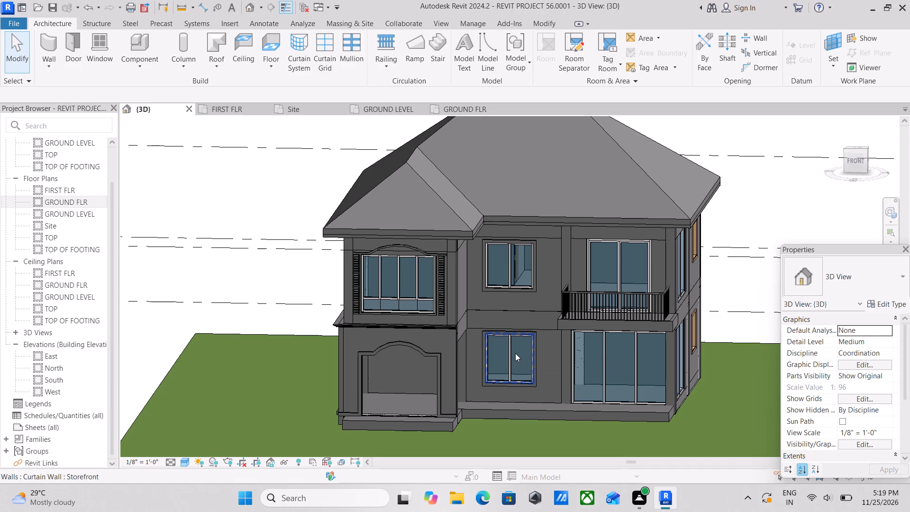
{"action": "scroll", "coordinate": [507, 370], "scroll_direction": "up", "scroll_amount": 3}
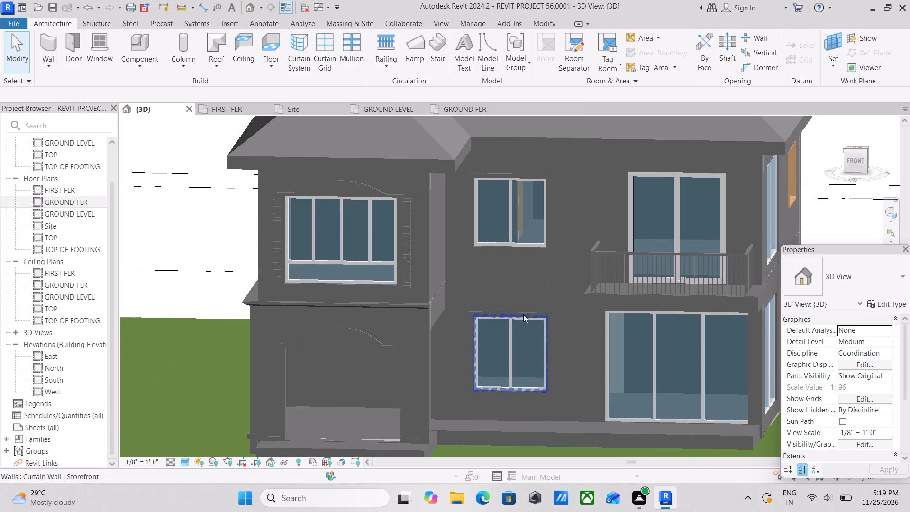
{"action": "scroll", "coordinate": [522, 314], "scroll_direction": "up", "scroll_amount": 2}
{"action": "scroll", "coordinate": [408, 290], "scroll_direction": "up", "scroll_amount": 2}
{"action": "scroll", "coordinate": [363, 257], "scroll_direction": "down", "scroll_amount": 3}
{"action": "scroll", "coordinate": [447, 331], "scroll_direction": "down", "scroll_amount": 2}
{"action": "middle_click_drag", "start_coordinate": [446, 331], "coordinate": [440, 329]}
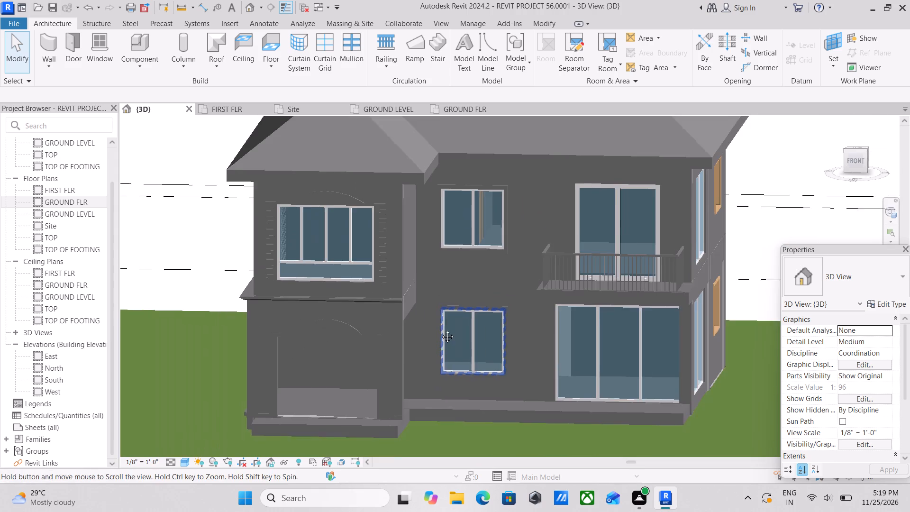
{"action": "middle_click_drag", "start_coordinate": [440, 329], "coordinate": [393, 326]}
{"action": "scroll", "coordinate": [348, 267], "scroll_direction": "up", "scroll_amount": 8}
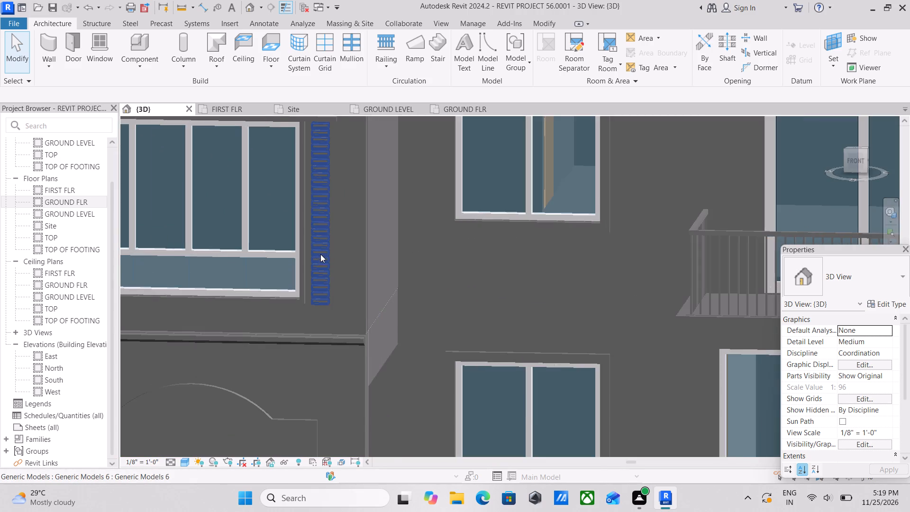
{"action": "scroll", "coordinate": [320, 254], "scroll_direction": "up", "scroll_amount": 1}
{"action": "left_click", "coordinate": [318, 275]}
{"action": "scroll", "coordinate": [319, 275], "scroll_direction": "up", "scroll_amount": 1}
{"action": "middle_click_drag", "start_coordinate": [342, 290], "coordinate": [353, 296]}
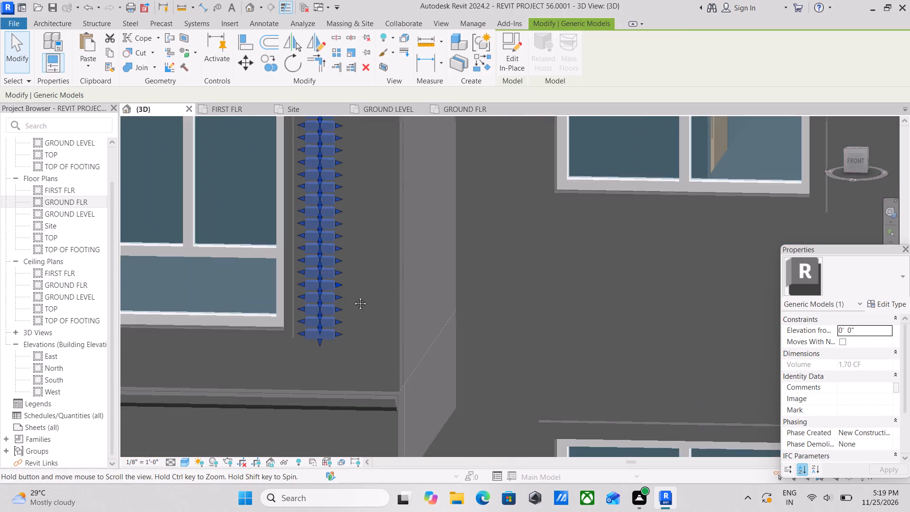
{"action": "middle_click_drag", "start_coordinate": [353, 296], "coordinate": [504, 384]}
{"action": "scroll", "coordinate": [509, 386], "scroll_direction": "down", "scroll_amount": 6}
{"action": "middle_click_drag", "start_coordinate": [509, 386], "coordinate": [500, 384]}
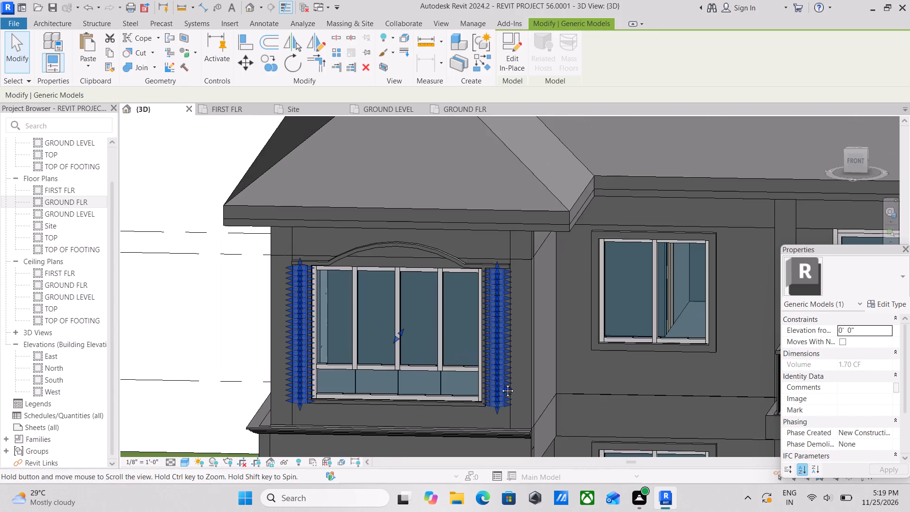
{"action": "middle_click_drag", "start_coordinate": [500, 384], "coordinate": [452, 364]}
{"action": "key", "text": "Escape"}
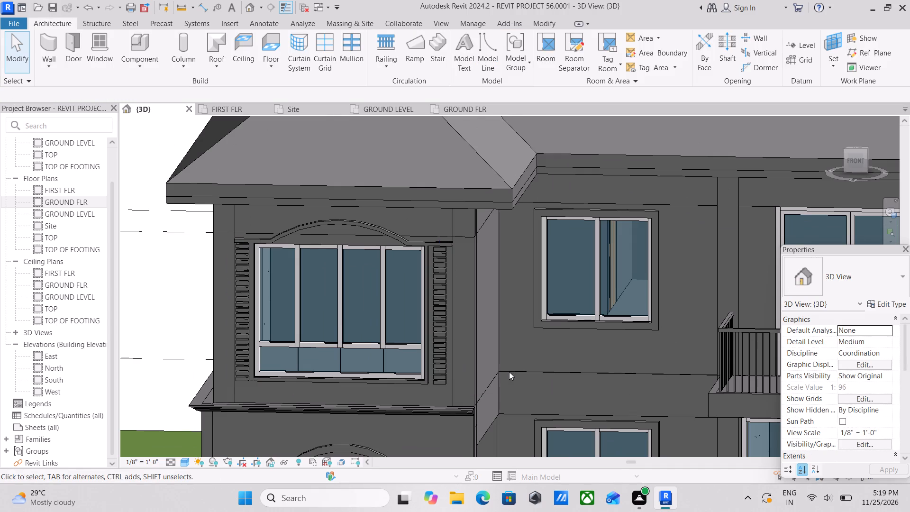
{"action": "scroll", "coordinate": [513, 372], "scroll_direction": "down", "scroll_amount": 1}
{"action": "middle_click_drag", "start_coordinate": [504, 372], "coordinate": [459, 371]}
{"action": "scroll", "coordinate": [459, 371], "scroll_direction": "down", "scroll_amount": 1}
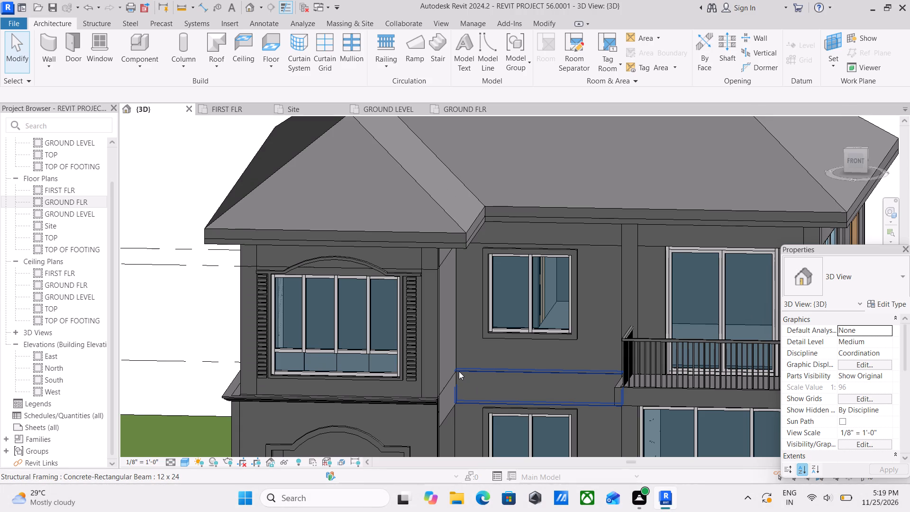
{"action": "scroll", "coordinate": [597, 337], "scroll_direction": "down", "scroll_amount": 5}
{"action": "middle_click_drag", "start_coordinate": [582, 345], "coordinate": [525, 330]}
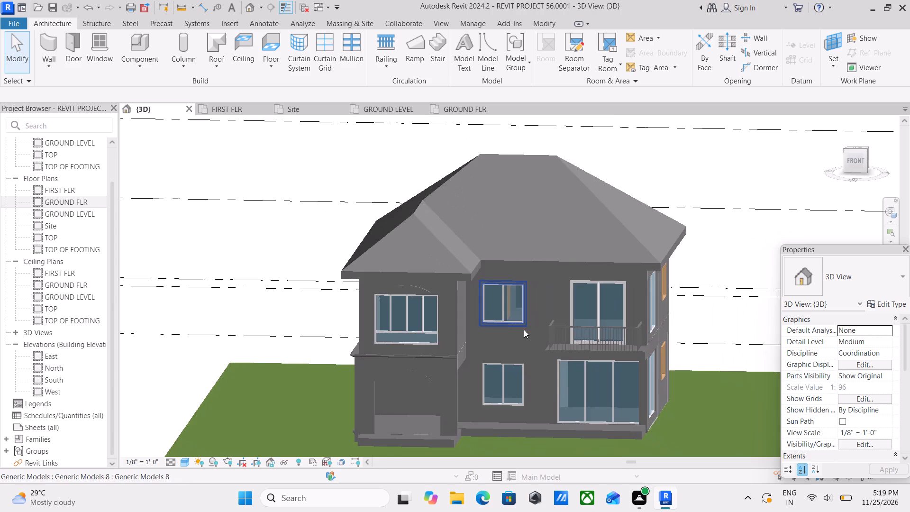
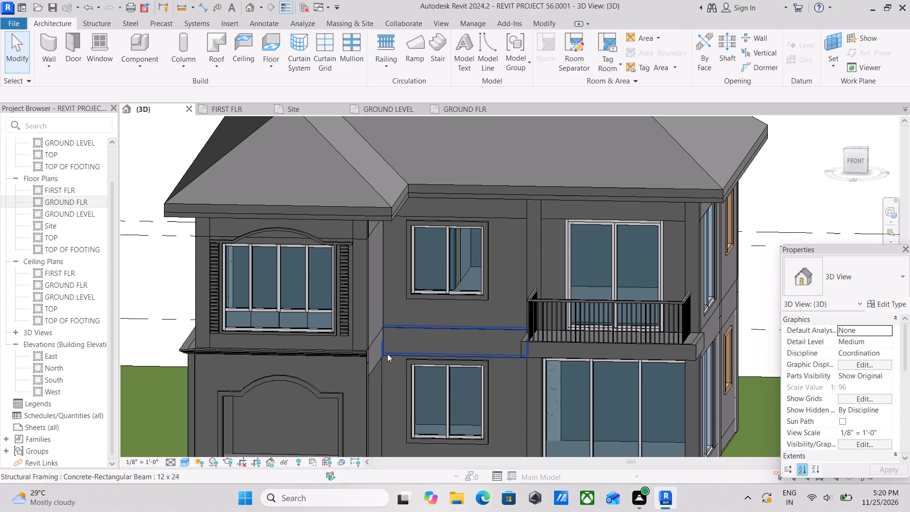
Examine the shaded house exterior from the front, right and left sides, including the porch arch, balcony and windows.
{"action": "scroll", "coordinate": [426, 511], "scroll_direction": "up", "scroll_amount": 3}
{"action": "scroll", "coordinate": [428, 511], "scroll_direction": "down", "scroll_amount": 4}
{"action": "scroll", "coordinate": [581, 404], "scroll_direction": "down", "scroll_amount": 4}
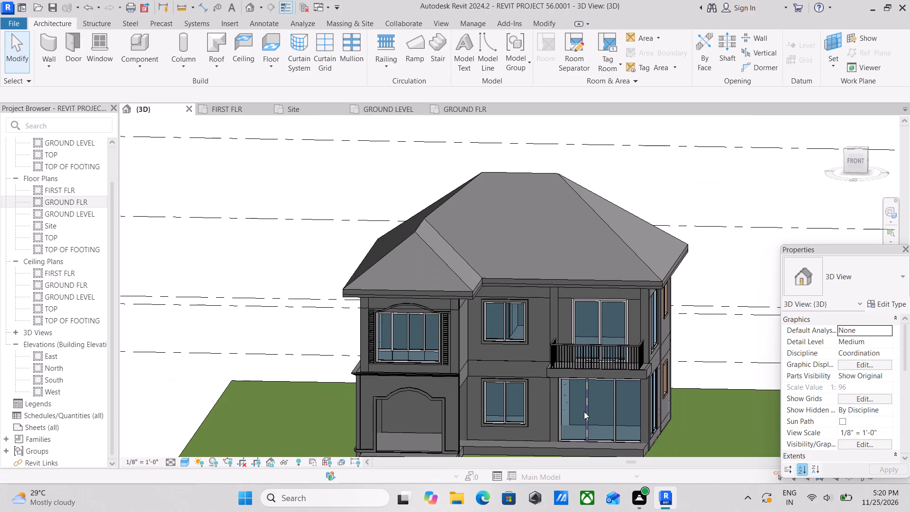
{"action": "middle_click_drag", "start_coordinate": [585, 416], "coordinate": [508, 403], "text": "shift"}
{"action": "scroll", "coordinate": [507, 404], "scroll_direction": "down", "scroll_amount": 1}
{"action": "middle_click_drag", "start_coordinate": [512, 409], "coordinate": [486, 409], "text": "shift"}
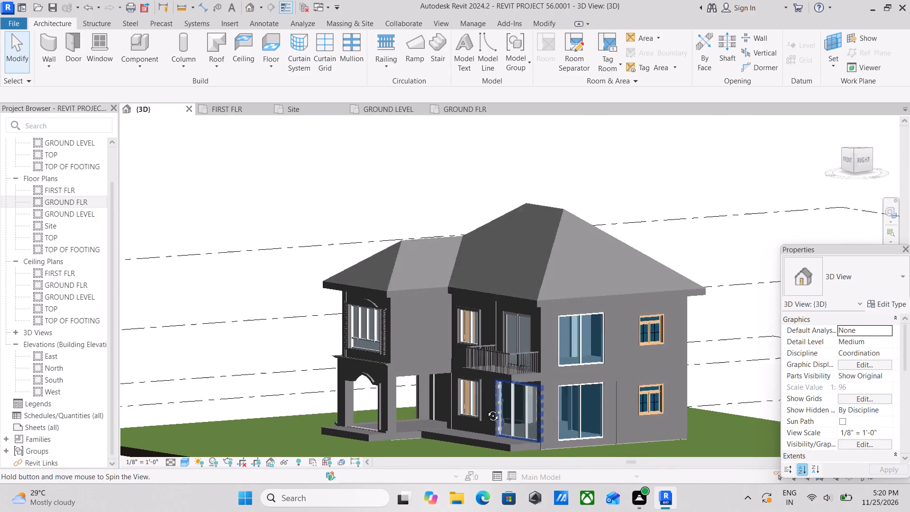
{"action": "middle_click_drag", "start_coordinate": [486, 409], "coordinate": [547, 420], "text": "shift"}
{"action": "scroll", "coordinate": [457, 385], "scroll_direction": "up", "scroll_amount": 1}
{"action": "middle_click_drag", "start_coordinate": [460, 385], "coordinate": [596, 414]}
{"action": "scroll", "coordinate": [595, 417], "scroll_direction": "up", "scroll_amount": 2}
{"action": "middle_click_drag", "start_coordinate": [595, 417], "coordinate": [511, 400], "text": "shift"}
{"action": "middle_click_drag", "start_coordinate": [577, 379], "coordinate": [636, 343]}
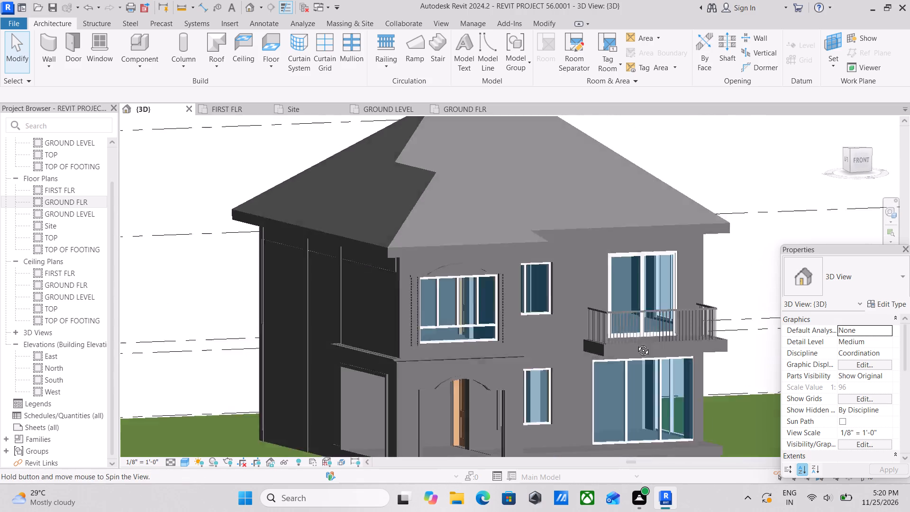
{"action": "middle_click_drag", "start_coordinate": [636, 343], "coordinate": [638, 341]}
{"action": "middle_click_drag", "start_coordinate": [597, 400], "coordinate": [526, 367]}
{"action": "middle_click_drag", "start_coordinate": [517, 366], "coordinate": [547, 363], "text": "shift"}
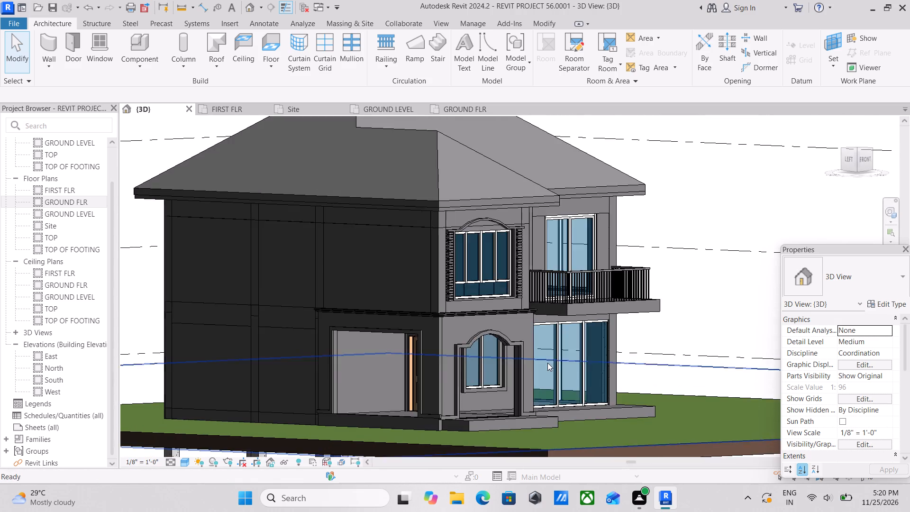
{"action": "scroll", "coordinate": [478, 415], "scroll_direction": "up", "scroll_amount": 2}
{"action": "middle_click_drag", "start_coordinate": [476, 415], "coordinate": [485, 423], "text": "shift"}
{"action": "scroll", "coordinate": [534, 380], "scroll_direction": "down", "scroll_amount": 1}
{"action": "middle_click_drag", "start_coordinate": [534, 380], "coordinate": [534, 389]}
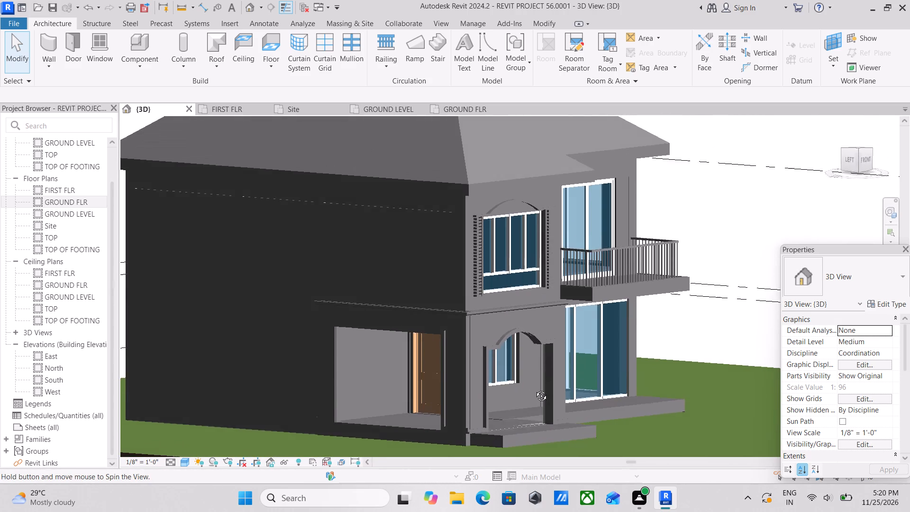
{"action": "middle_click_drag", "start_coordinate": [534, 389], "coordinate": [493, 398]}
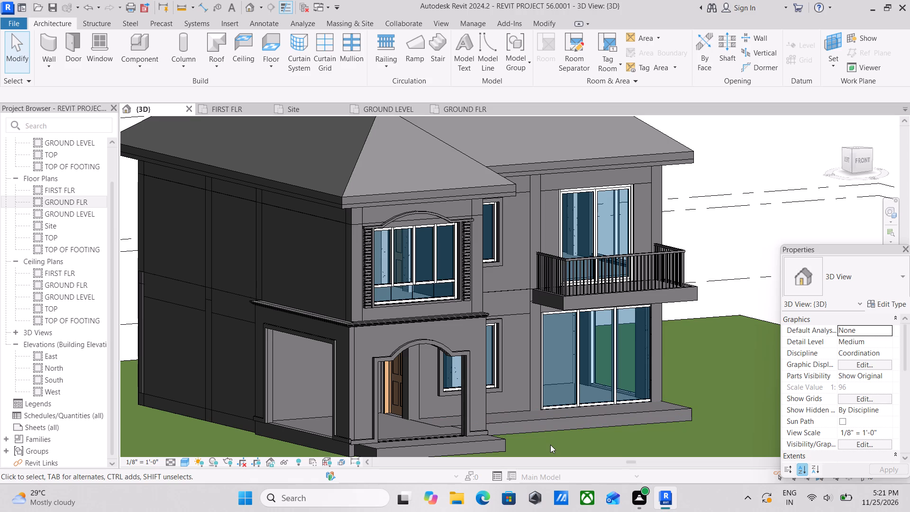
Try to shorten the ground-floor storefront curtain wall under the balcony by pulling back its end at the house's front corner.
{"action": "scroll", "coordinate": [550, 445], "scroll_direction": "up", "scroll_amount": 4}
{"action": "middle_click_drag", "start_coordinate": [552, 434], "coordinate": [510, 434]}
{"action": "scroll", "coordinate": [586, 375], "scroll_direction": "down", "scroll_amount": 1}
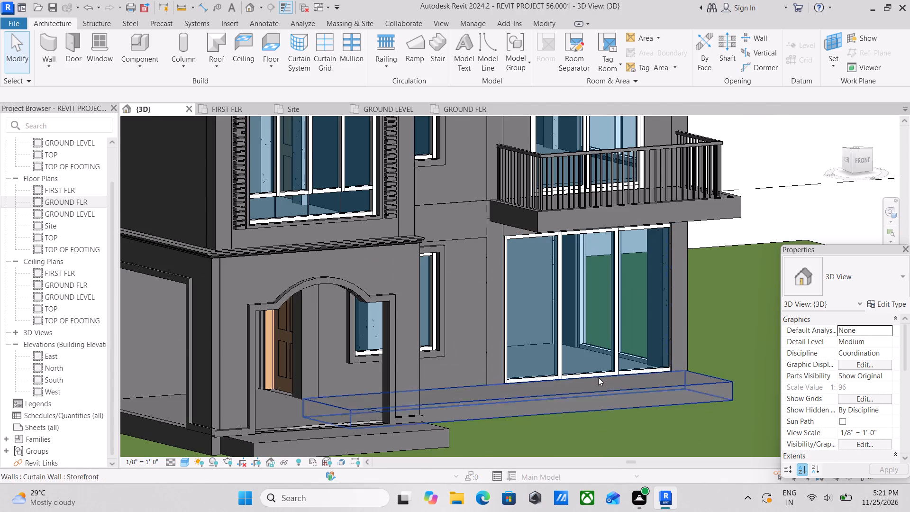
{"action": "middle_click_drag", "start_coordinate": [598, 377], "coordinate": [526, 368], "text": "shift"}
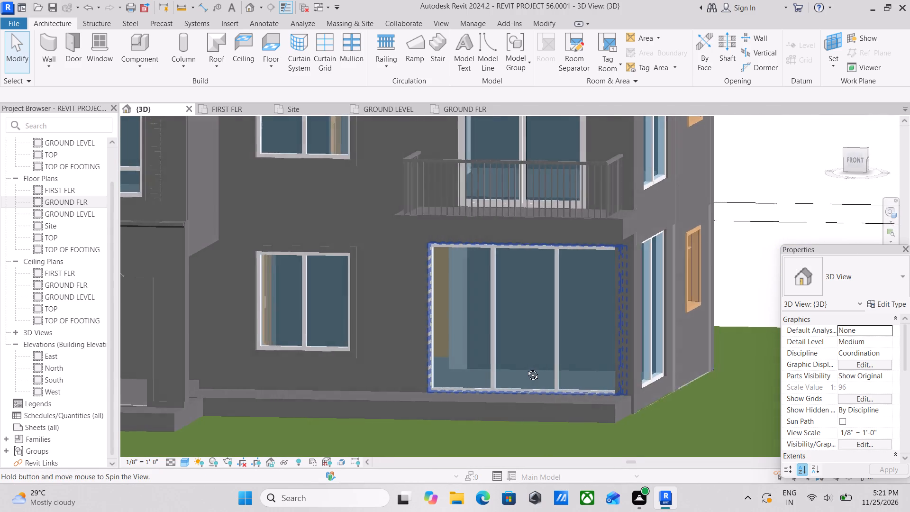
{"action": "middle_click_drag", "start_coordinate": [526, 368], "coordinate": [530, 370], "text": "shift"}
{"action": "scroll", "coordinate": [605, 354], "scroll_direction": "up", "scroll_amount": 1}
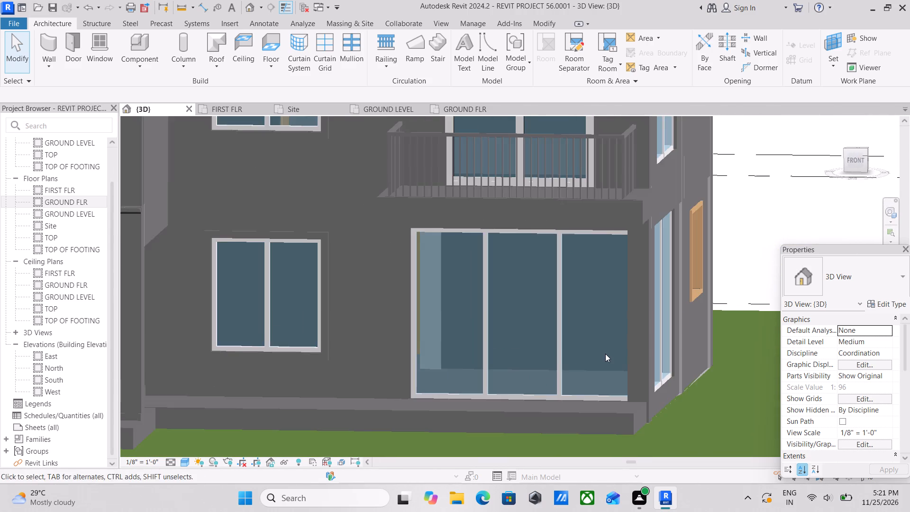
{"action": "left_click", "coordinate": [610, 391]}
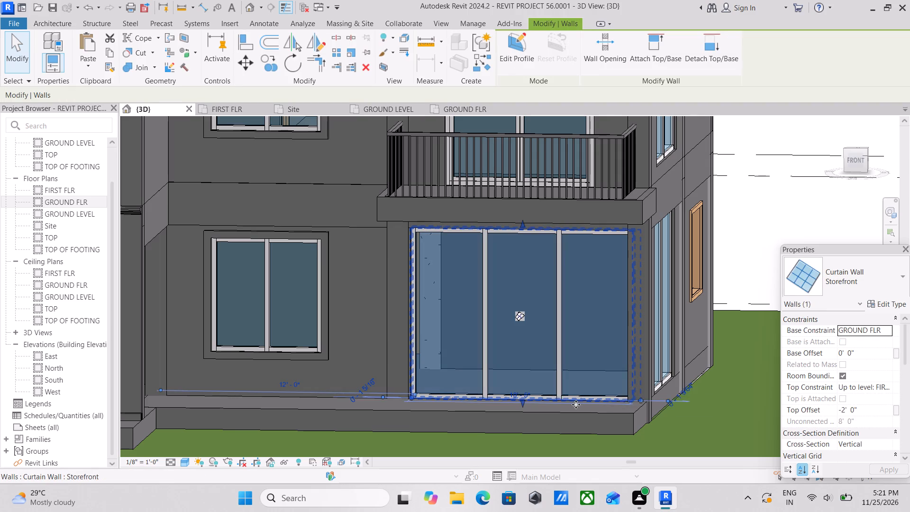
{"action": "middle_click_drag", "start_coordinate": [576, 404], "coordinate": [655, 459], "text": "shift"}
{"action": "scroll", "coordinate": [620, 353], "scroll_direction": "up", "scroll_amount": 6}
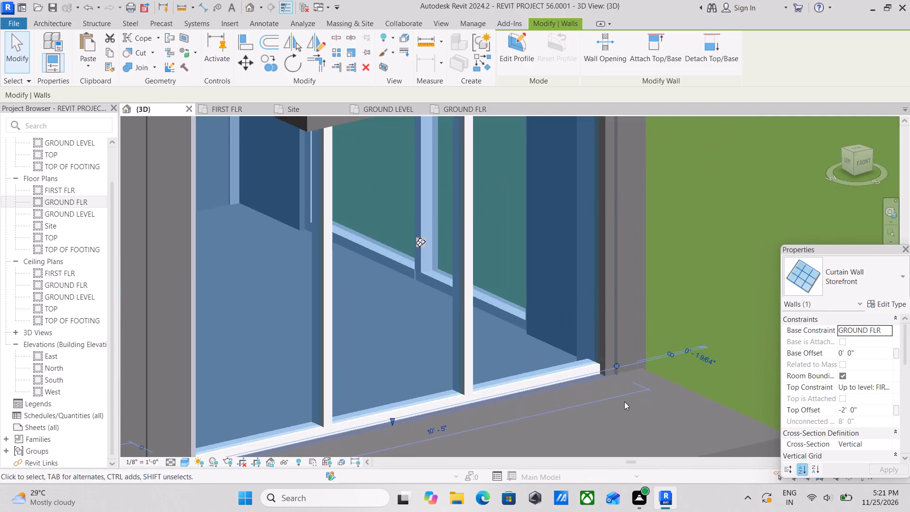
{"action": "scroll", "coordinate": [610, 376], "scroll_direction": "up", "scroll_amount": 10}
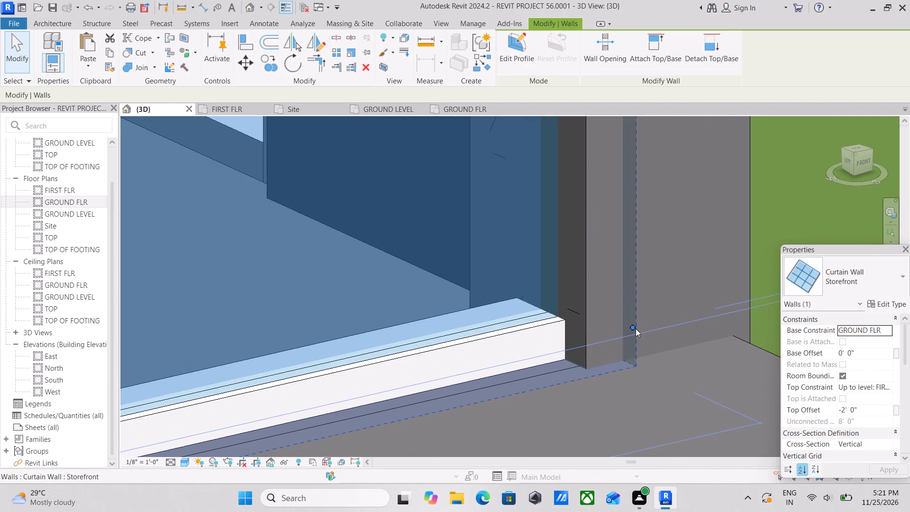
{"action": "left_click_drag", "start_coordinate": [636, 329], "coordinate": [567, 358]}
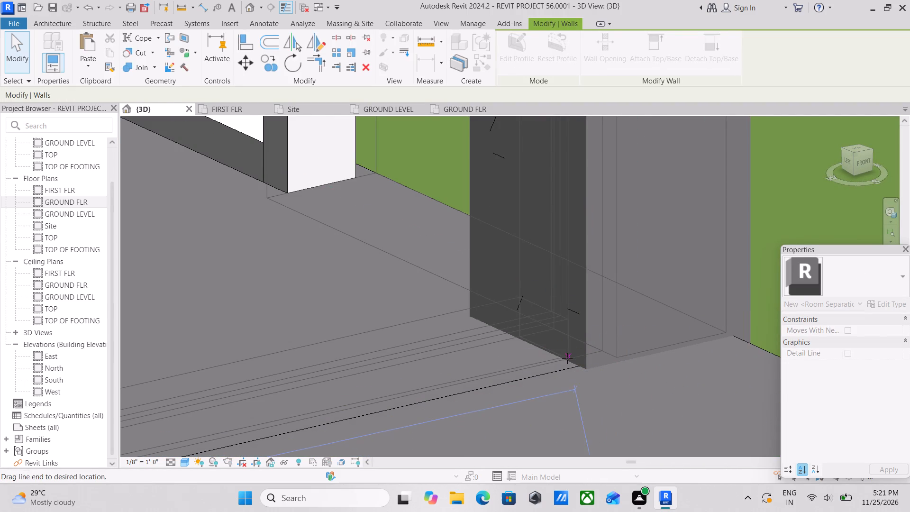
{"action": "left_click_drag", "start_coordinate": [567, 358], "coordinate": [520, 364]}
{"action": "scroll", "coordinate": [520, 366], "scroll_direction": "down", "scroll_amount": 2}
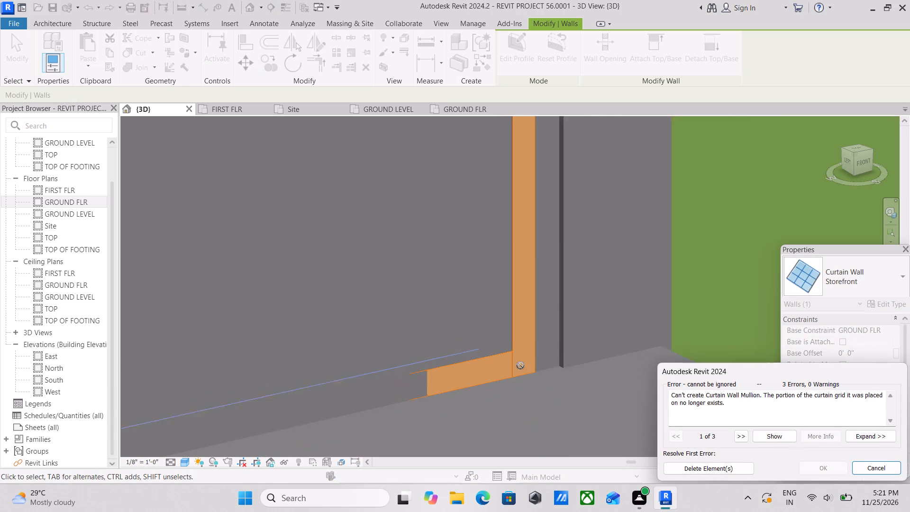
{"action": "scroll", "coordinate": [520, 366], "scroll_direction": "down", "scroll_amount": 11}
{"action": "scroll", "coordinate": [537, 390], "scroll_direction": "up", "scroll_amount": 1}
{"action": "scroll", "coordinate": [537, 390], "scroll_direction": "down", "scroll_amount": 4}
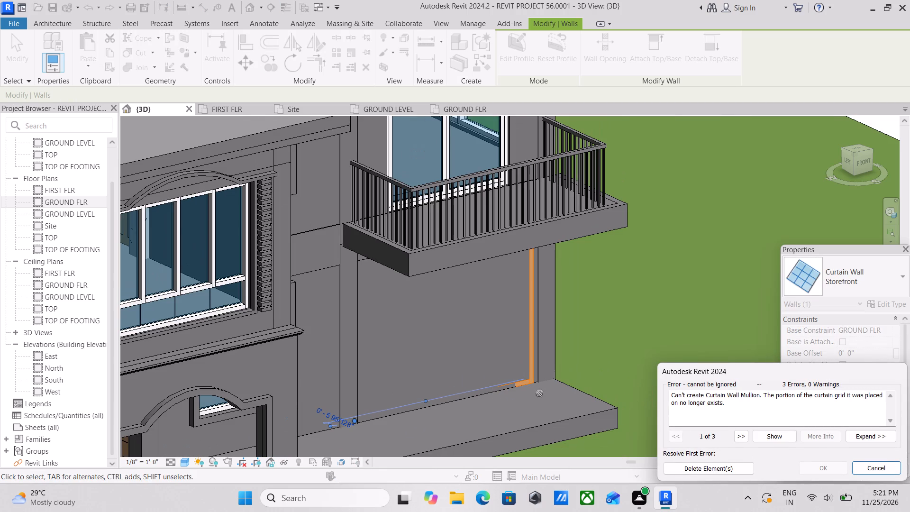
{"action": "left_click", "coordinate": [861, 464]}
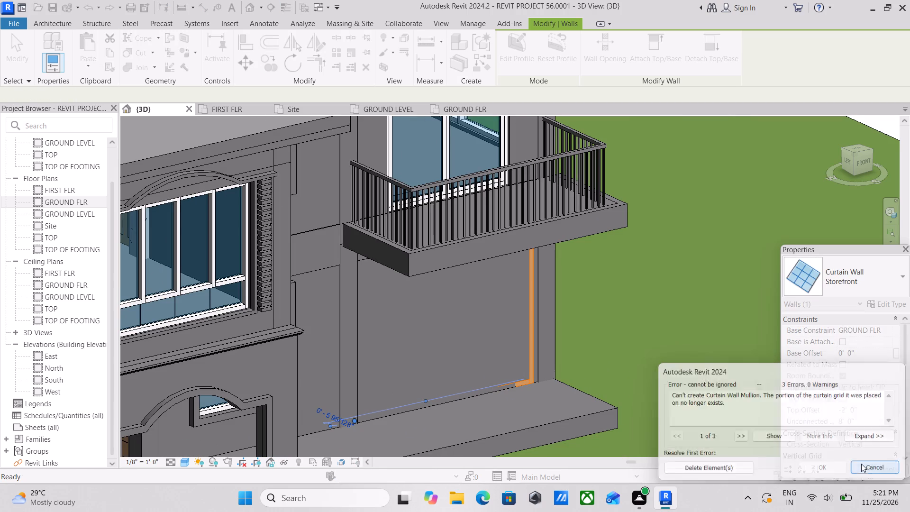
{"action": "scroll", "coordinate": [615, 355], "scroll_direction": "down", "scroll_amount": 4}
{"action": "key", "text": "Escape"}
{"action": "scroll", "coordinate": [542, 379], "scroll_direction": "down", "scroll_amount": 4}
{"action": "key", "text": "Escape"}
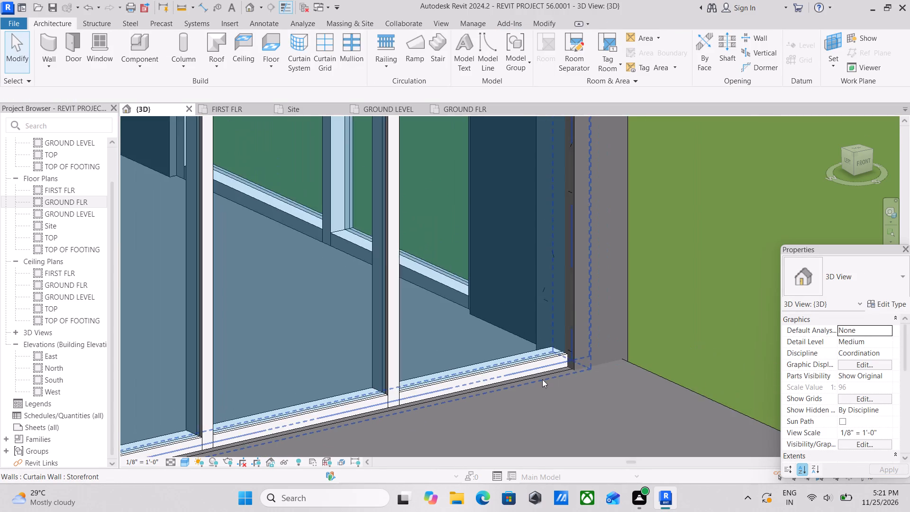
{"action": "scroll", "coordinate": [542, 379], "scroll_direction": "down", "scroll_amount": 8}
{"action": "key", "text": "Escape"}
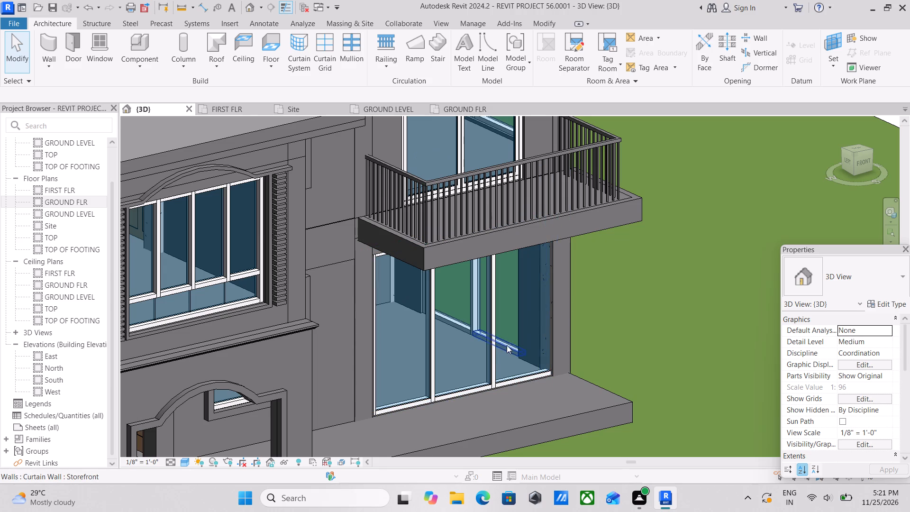
Adjust the corner end of the ground-floor storefront curtain wall under the balcony so the wall is about 10'-9" long.
{"action": "left_click", "coordinate": [535, 377]}
{"action": "scroll", "coordinate": [547, 374], "scroll_direction": "up", "scroll_amount": 11}
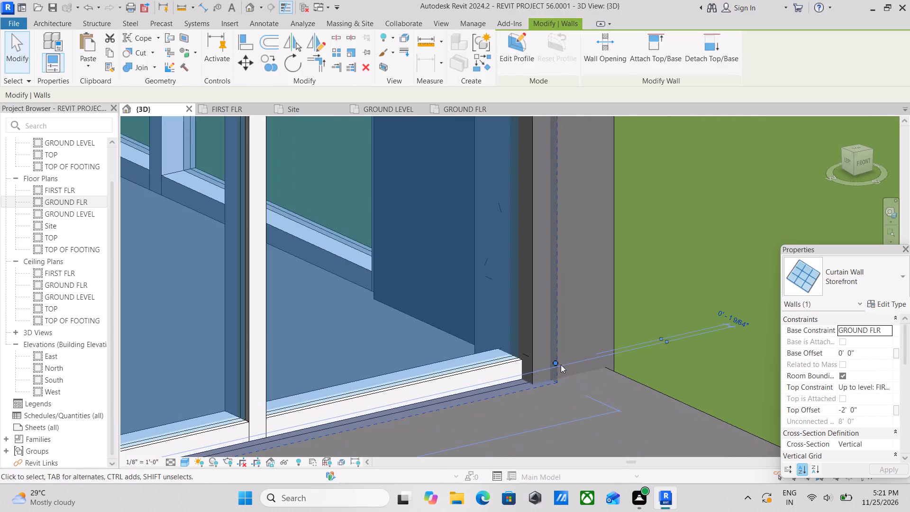
{"action": "left_click_drag", "start_coordinate": [557, 363], "coordinate": [558, 363]}
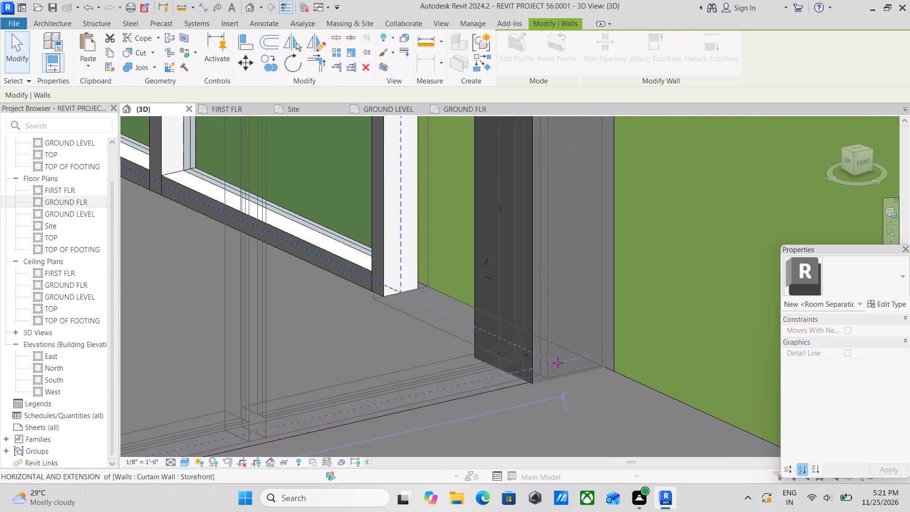
{"action": "left_click_drag", "start_coordinate": [558, 363], "coordinate": [573, 360]}
{"action": "left_click_drag", "start_coordinate": [573, 354], "coordinate": [571, 355]}
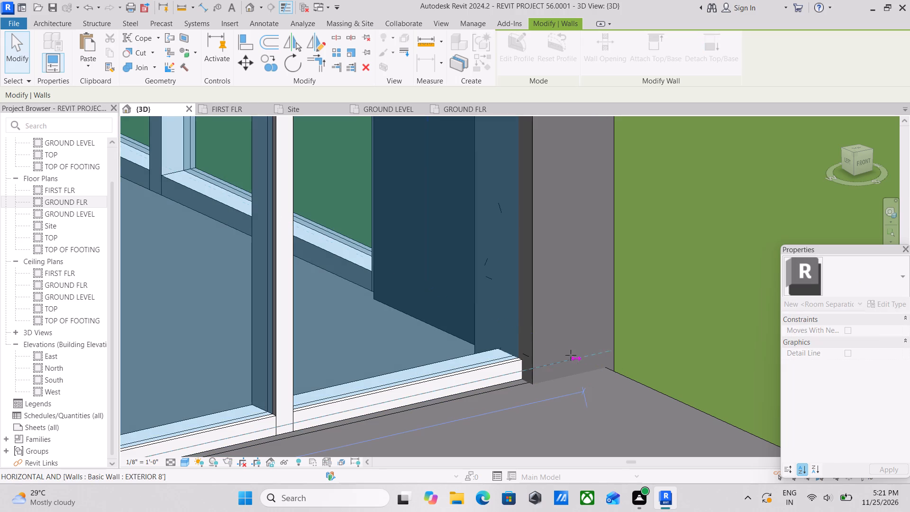
{"action": "left_click_drag", "start_coordinate": [571, 355], "coordinate": [549, 362]}
{"action": "scroll", "coordinate": [549, 362], "scroll_direction": "down", "scroll_amount": 4}
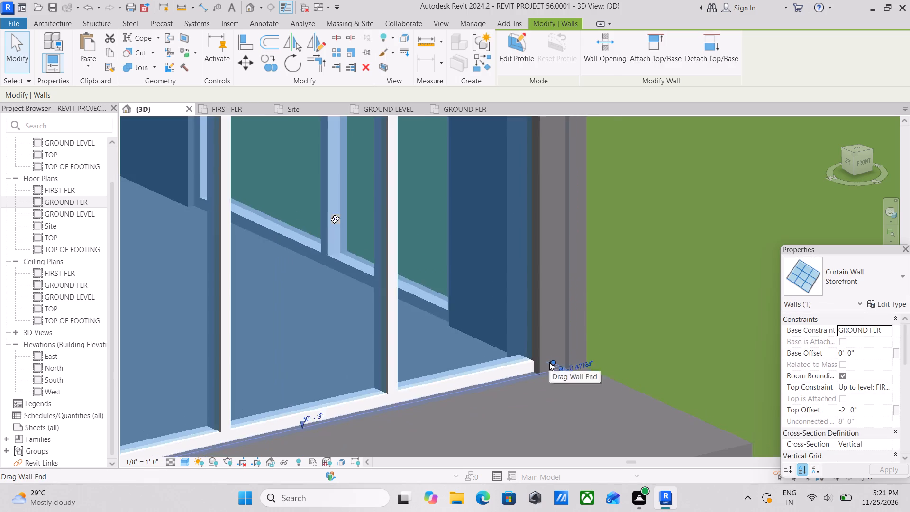
{"action": "key", "text": "Escape"}
{"action": "scroll", "coordinate": [549, 387], "scroll_direction": "down", "scroll_amount": 12}
{"action": "key", "text": "Escape"}
{"action": "scroll", "coordinate": [549, 387], "scroll_direction": "up", "scroll_amount": 1, "text": "shift"}
Open the generic model band around the balcony slab's edge for in-place editing and select its sweep.
{"action": "middle_click_drag", "start_coordinate": [549, 387], "coordinate": [479, 360], "text": "shift"}
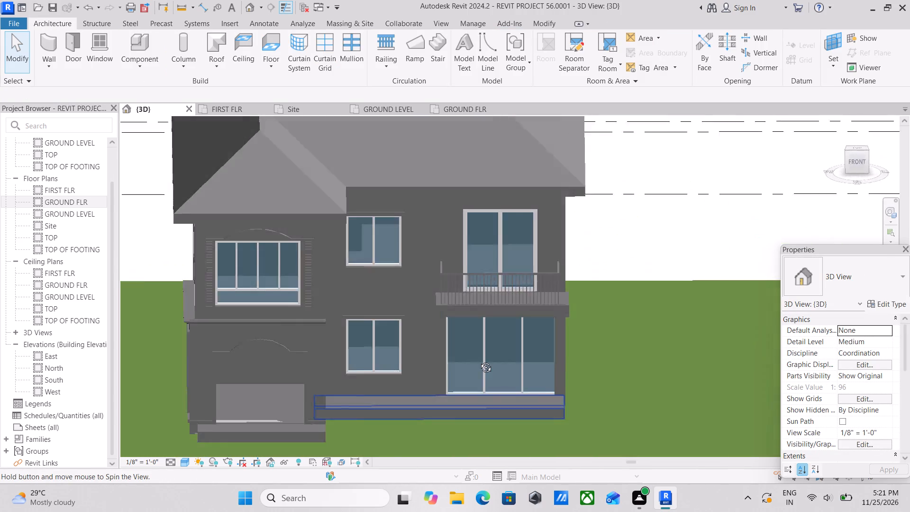
{"action": "middle_click_drag", "start_coordinate": [479, 360], "coordinate": [394, 347], "text": "shift"}
{"action": "middle_click_drag", "start_coordinate": [479, 348], "coordinate": [435, 348], "text": "shift"}
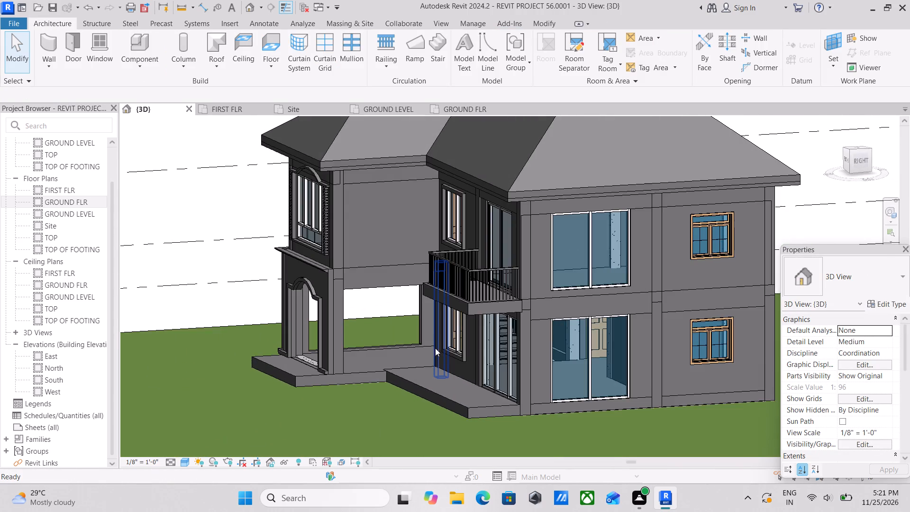
{"action": "middle_click_drag", "start_coordinate": [435, 348], "coordinate": [437, 359], "text": "shift"}
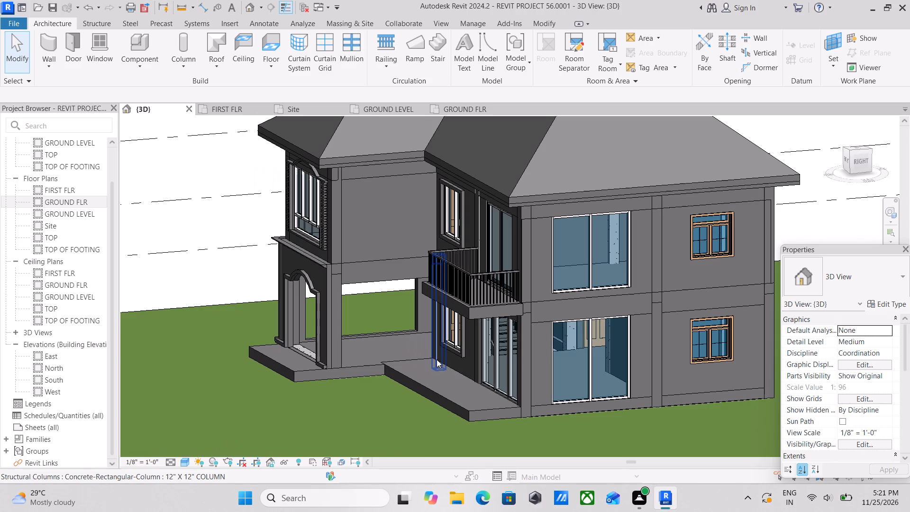
{"action": "scroll", "coordinate": [443, 330], "scroll_direction": "up", "scroll_amount": 4}
{"action": "scroll", "coordinate": [487, 314], "scroll_direction": "up", "scroll_amount": 3}
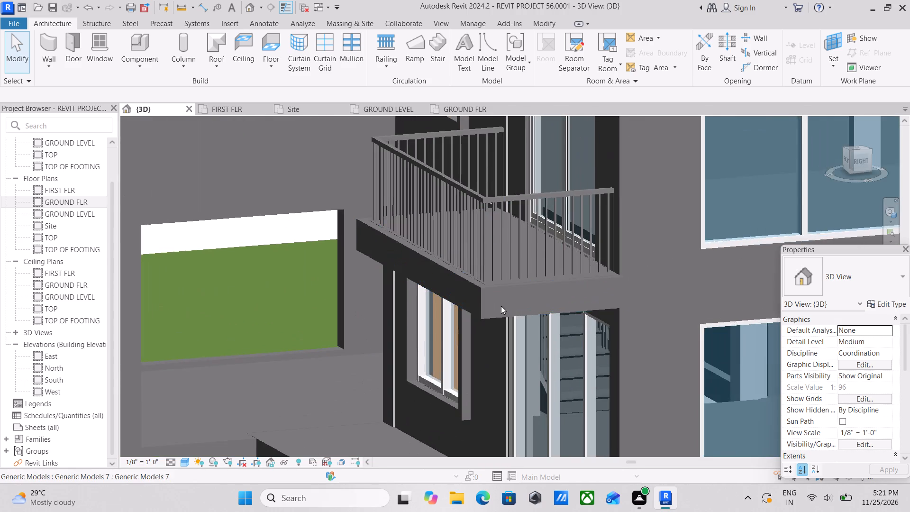
{"action": "left_click", "coordinate": [487, 315]}
{"action": "scroll", "coordinate": [487, 315], "scroll_direction": "down", "scroll_amount": 1}
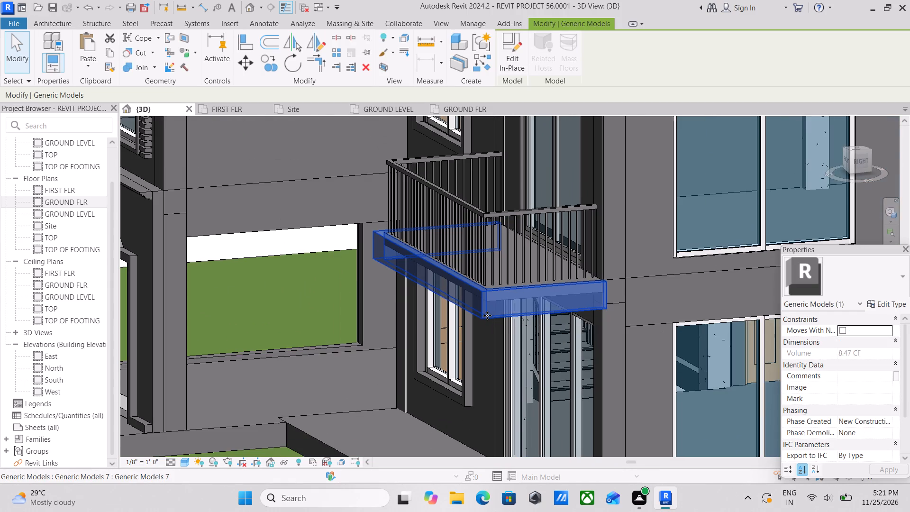
{"action": "scroll", "coordinate": [487, 315], "scroll_direction": "down", "scroll_amount": 2}
{"action": "middle_click_drag", "start_coordinate": [487, 315], "coordinate": [511, 326]}
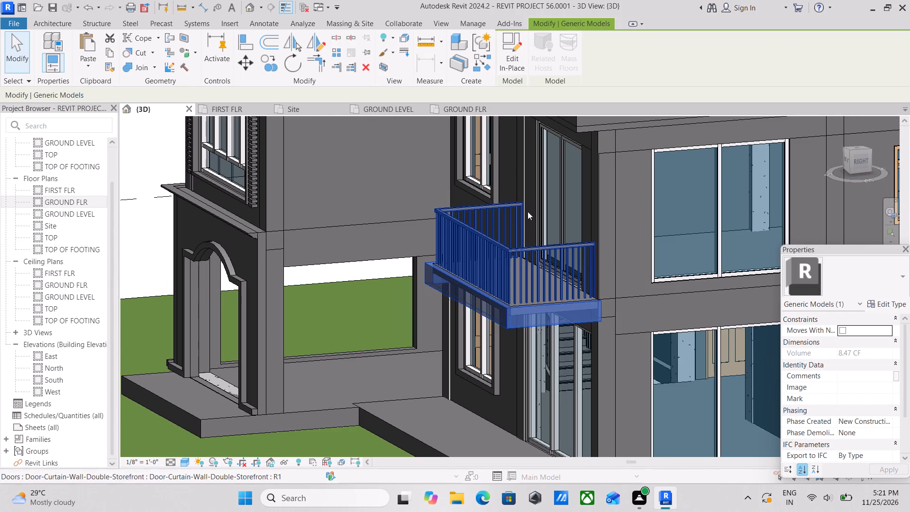
{"action": "left_click", "coordinate": [517, 62]}
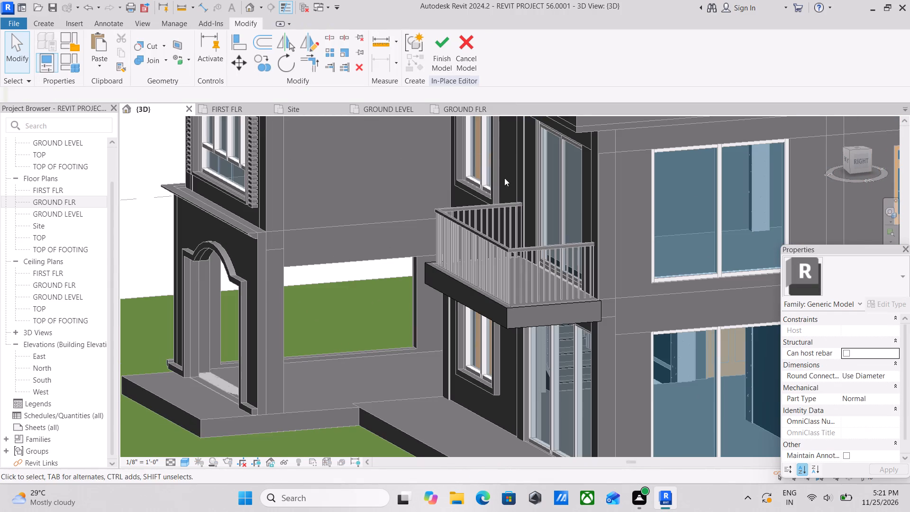
{"action": "left_click", "coordinate": [511, 314]}
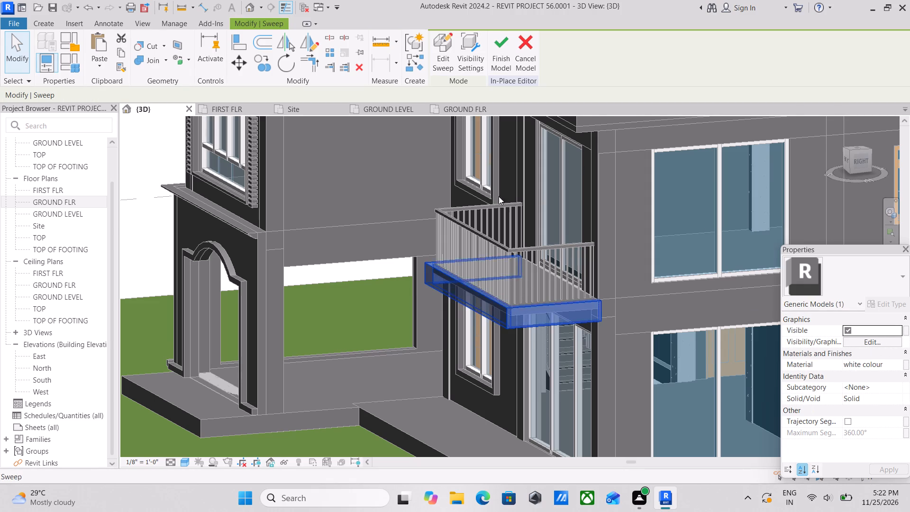
Open the balcony edge sweep, check its path, and close the sweep edit without changes.
{"action": "left_click", "coordinate": [444, 53]}
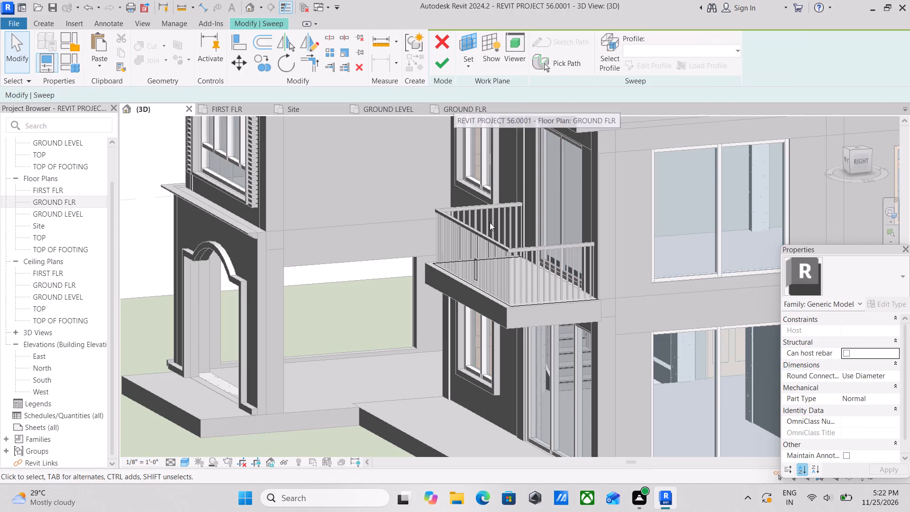
{"action": "left_click", "coordinate": [506, 319]}
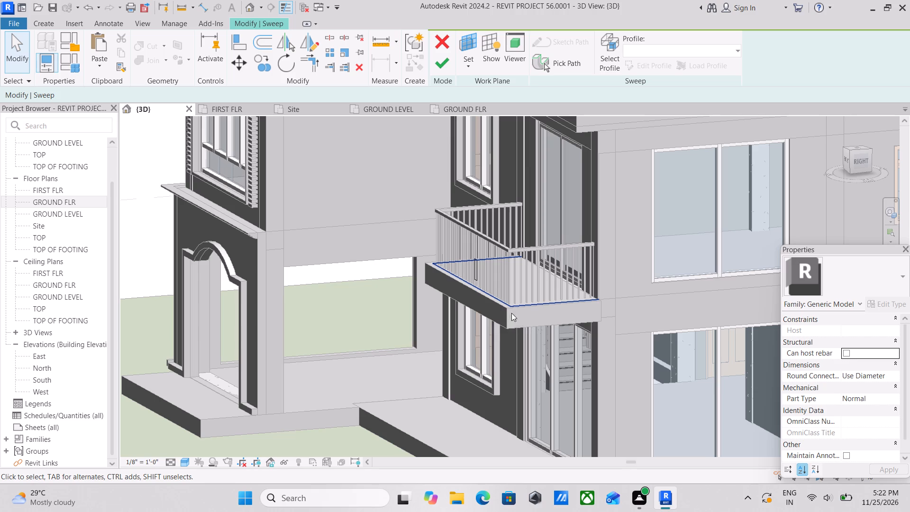
{"action": "left_click", "coordinate": [445, 59]}
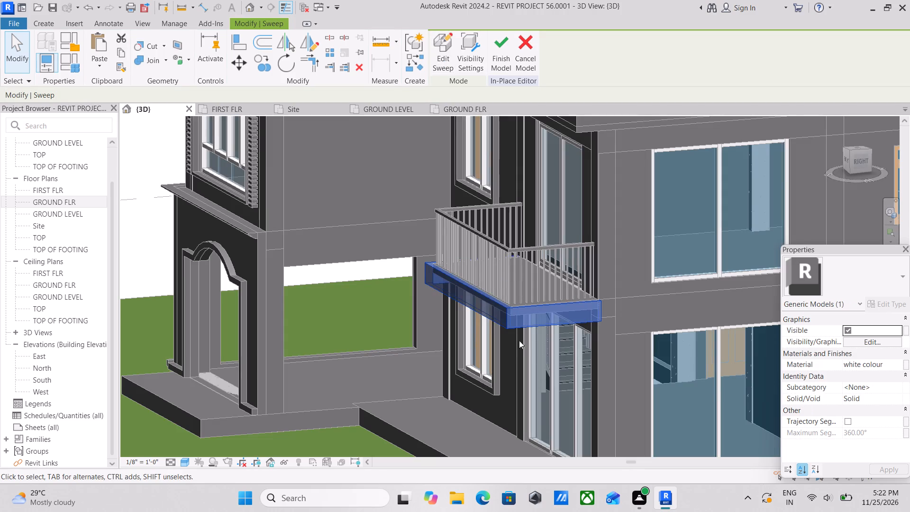
{"action": "scroll", "coordinate": [873, 384], "scroll_direction": "down", "scroll_amount": 1}
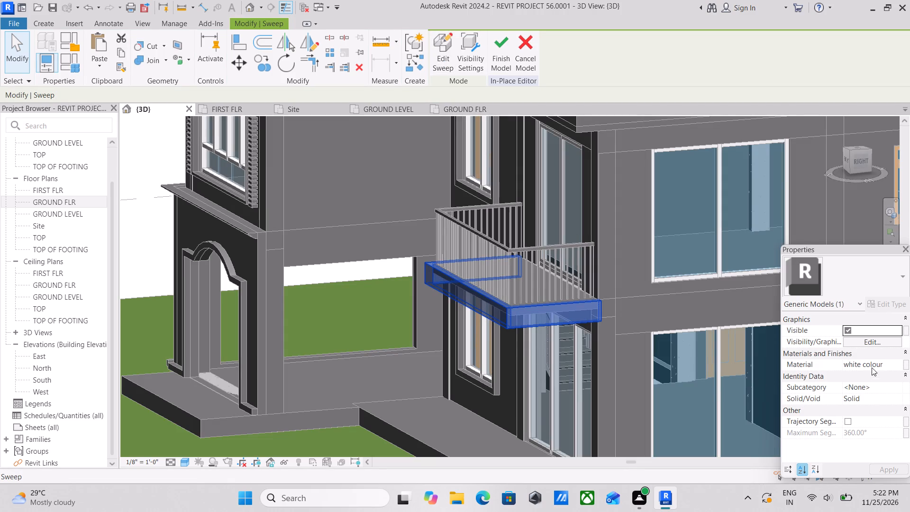
{"action": "scroll", "coordinate": [870, 358], "scroll_direction": "up", "scroll_amount": 1}
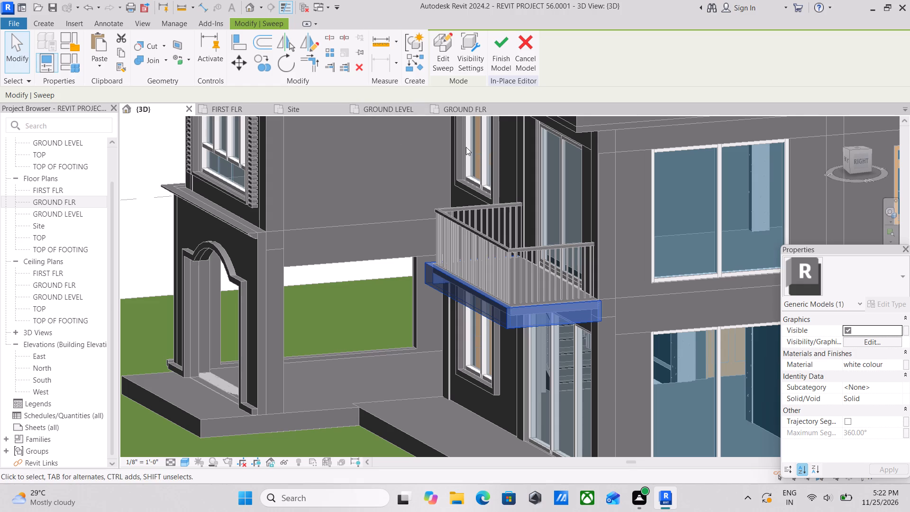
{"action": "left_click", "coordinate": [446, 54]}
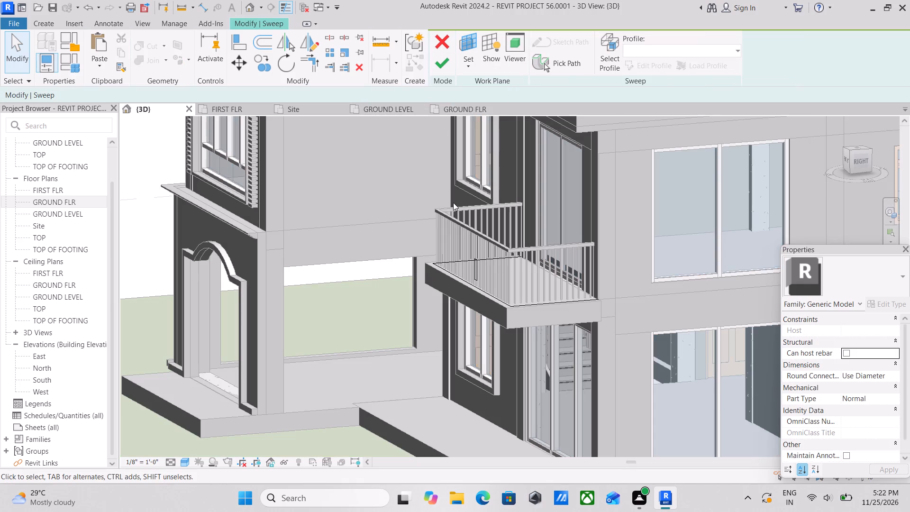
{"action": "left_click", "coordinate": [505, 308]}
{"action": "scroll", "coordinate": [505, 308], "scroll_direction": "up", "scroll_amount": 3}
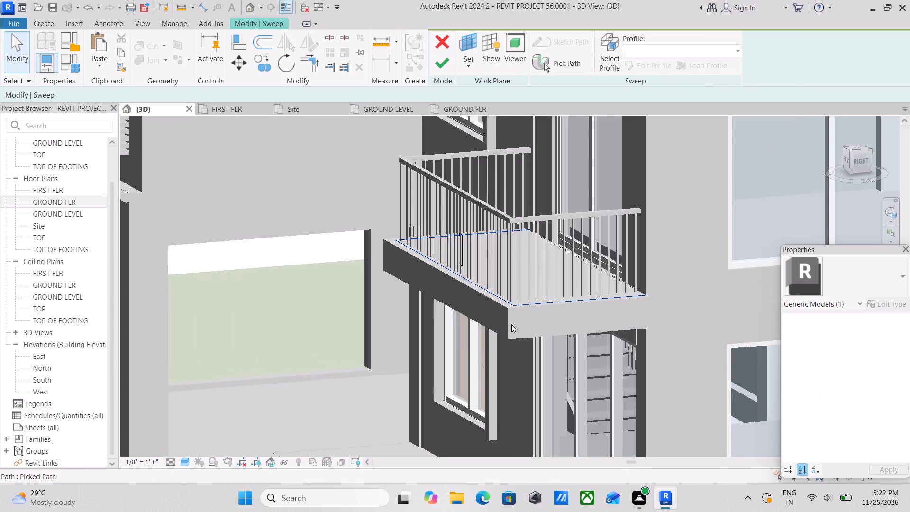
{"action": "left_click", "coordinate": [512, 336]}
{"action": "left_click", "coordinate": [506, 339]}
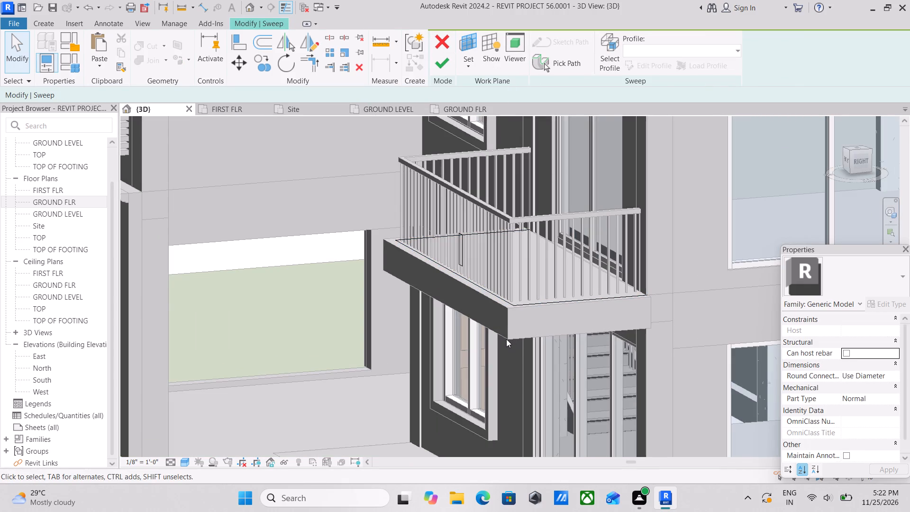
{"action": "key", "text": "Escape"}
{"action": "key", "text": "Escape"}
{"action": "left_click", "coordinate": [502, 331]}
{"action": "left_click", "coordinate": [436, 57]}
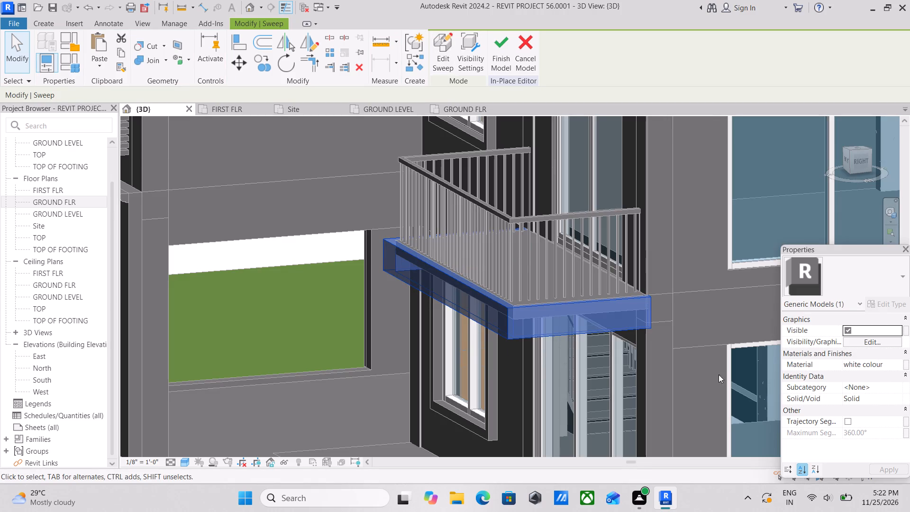
Reopen the balcony edge sweep and open its rectangular profile sketch for editing.
{"action": "scroll", "coordinate": [889, 382], "scroll_direction": "up", "scroll_amount": 1}
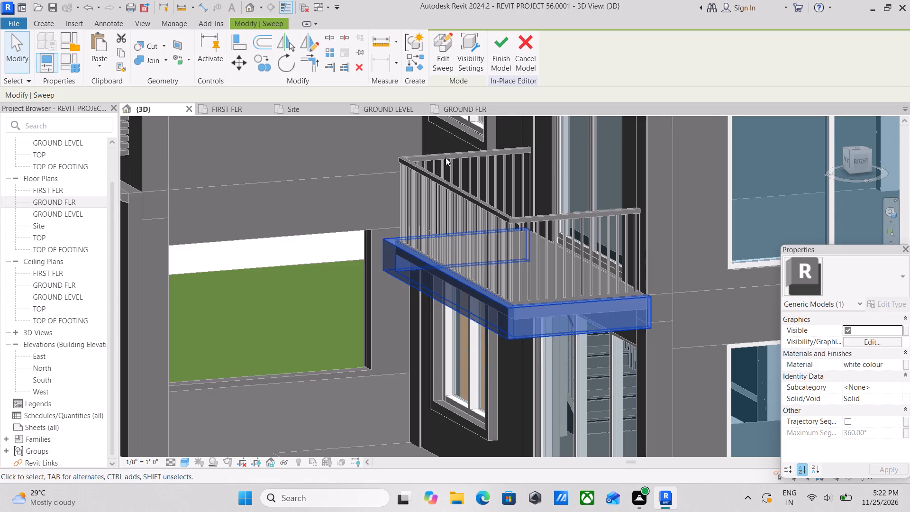
{"action": "left_click", "coordinate": [439, 59]}
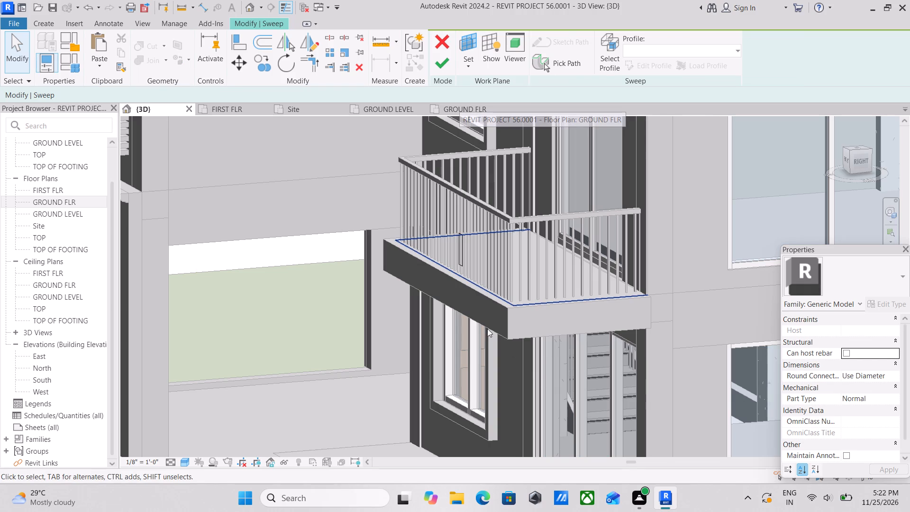
{"action": "left_click", "coordinate": [507, 309]}
{"action": "scroll", "coordinate": [511, 333], "scroll_direction": "down", "scroll_amount": 2}
{"action": "middle_click_drag", "start_coordinate": [466, 308], "coordinate": [627, 319], "text": "shift"}
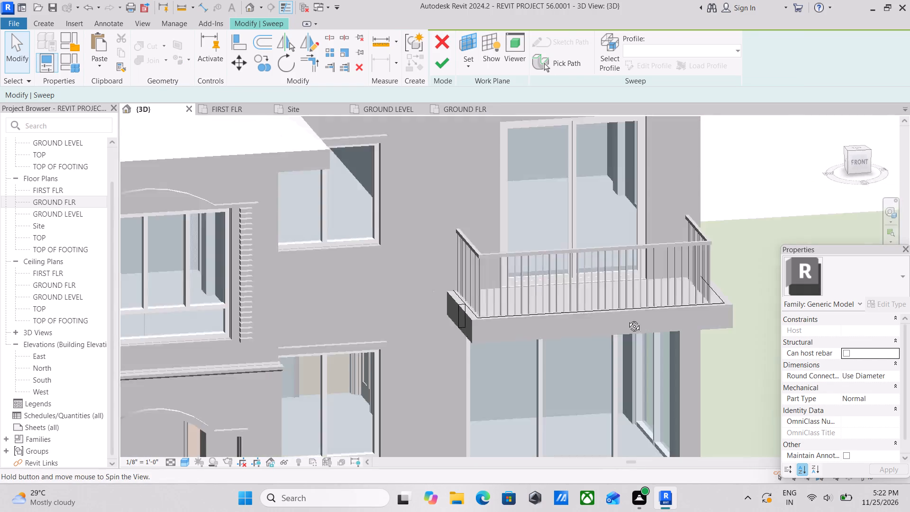
{"action": "middle_click_drag", "start_coordinate": [627, 319], "coordinate": [629, 318], "text": "shift"}
{"action": "scroll", "coordinate": [446, 298], "scroll_direction": "up", "scroll_amount": 9}
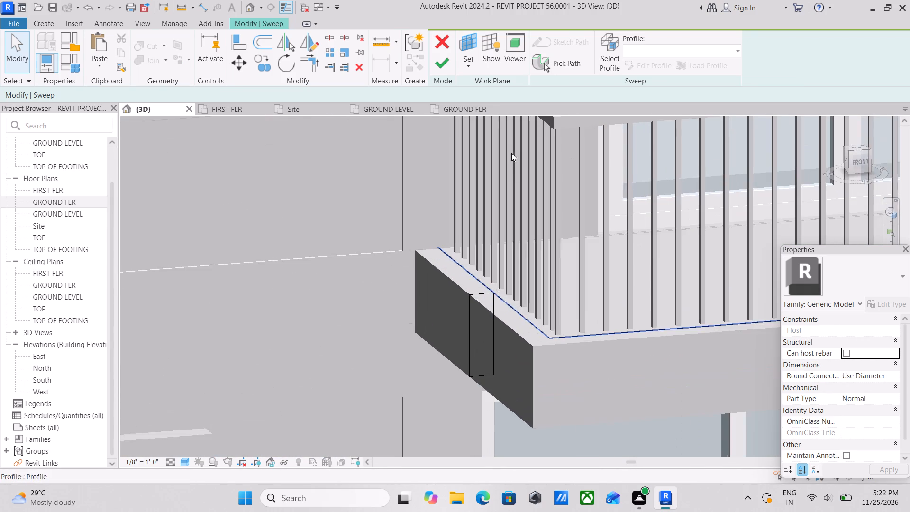
{"action": "left_click", "coordinate": [470, 300]}
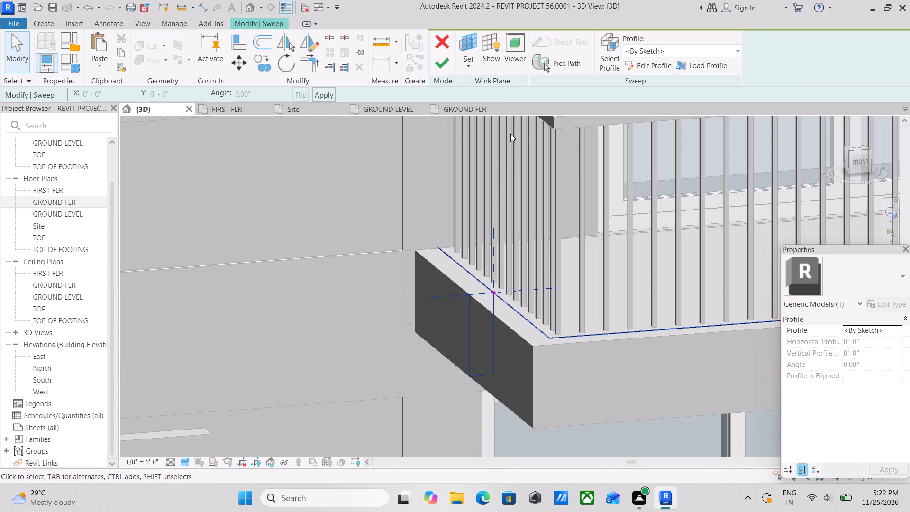
{"action": "left_click", "coordinate": [648, 64]}
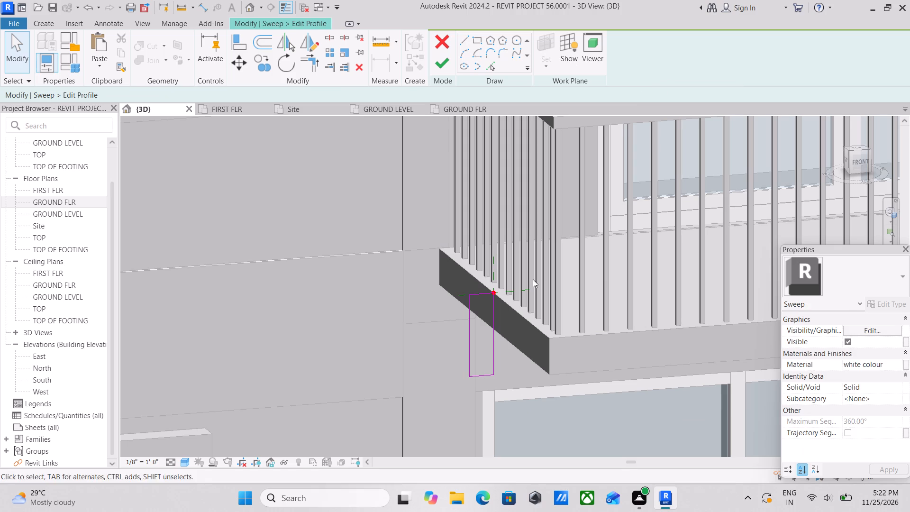
Facing the front elevation, lower the bottom line of the sweep profile so the rectangle is 1'-11" deep.
{"action": "scroll", "coordinate": [568, 283], "scroll_direction": "down", "scroll_amount": 1}
{"action": "middle_click_drag", "start_coordinate": [562, 284], "coordinate": [486, 298]}
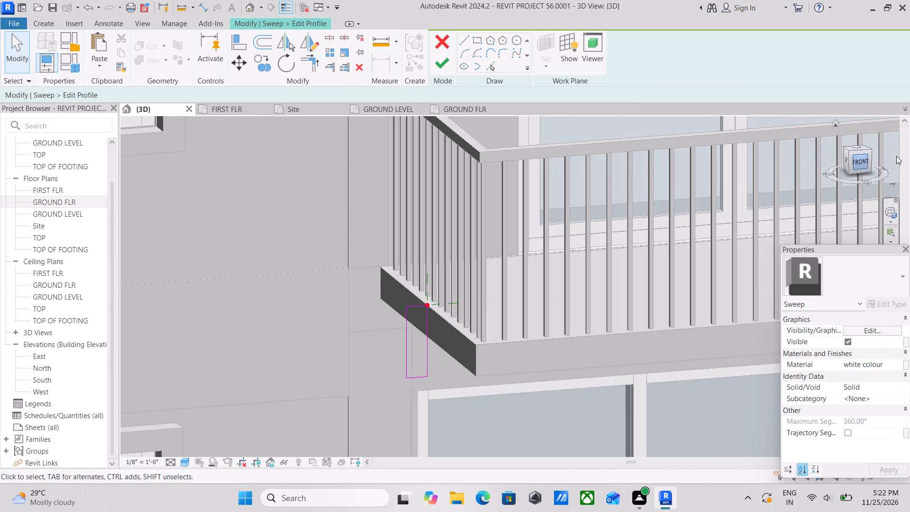
{"action": "left_click", "coordinate": [862, 165]}
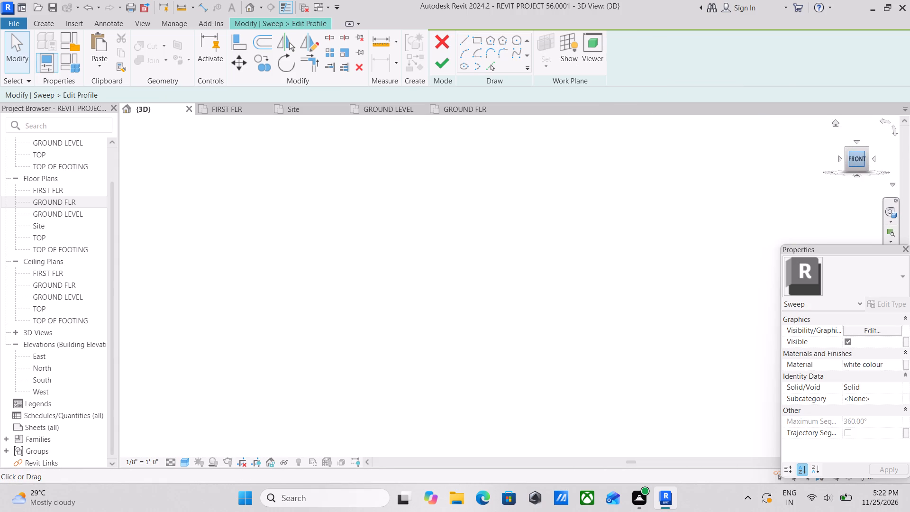
{"action": "scroll", "coordinate": [366, 437], "scroll_direction": "up", "scroll_amount": 1}
{"action": "scroll", "coordinate": [559, 302], "scroll_direction": "up", "scroll_amount": 2}
{"action": "scroll", "coordinate": [504, 236], "scroll_direction": "up", "scroll_amount": 3}
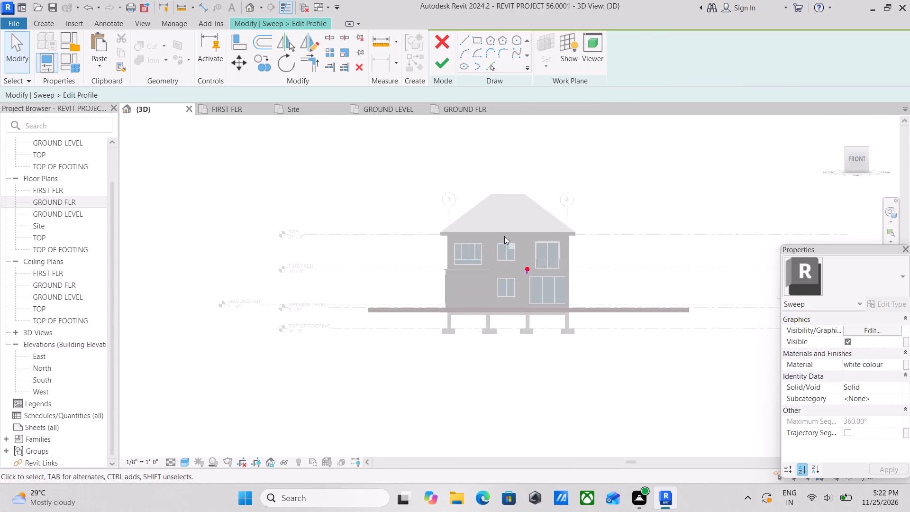
{"action": "scroll", "coordinate": [504, 236], "scroll_direction": "up", "scroll_amount": 20}
{"action": "scroll", "coordinate": [504, 236], "scroll_direction": "up", "scroll_amount": 3}
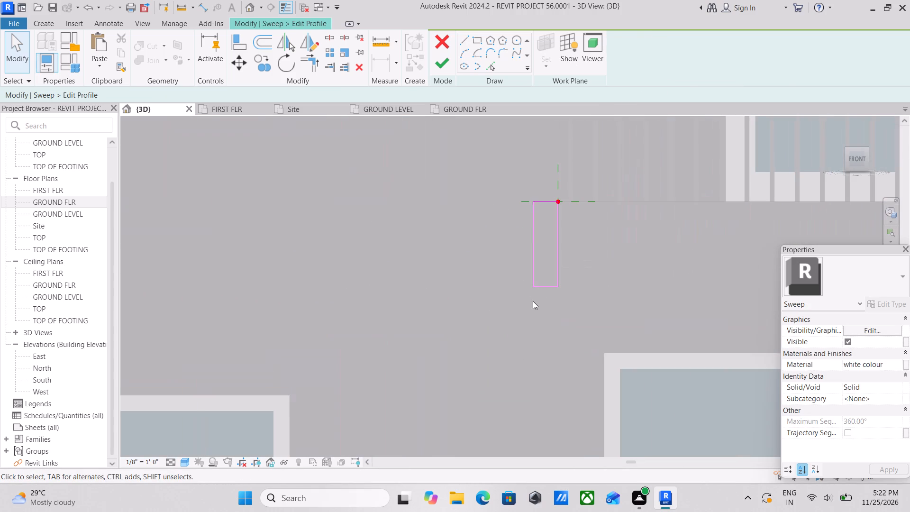
{"action": "left_click", "coordinate": [542, 284]}
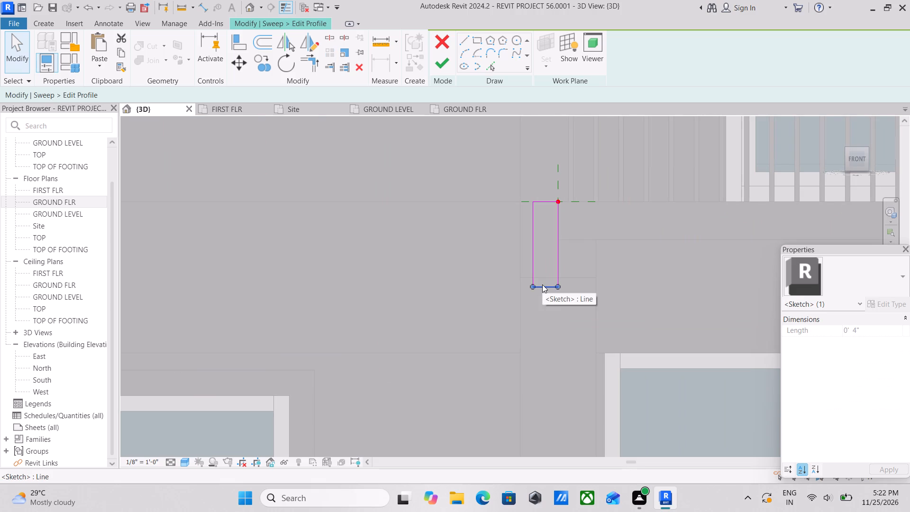
{"action": "key", "text": "Down"}
{"action": "key", "text": "Down"}
{"action": "key", "text": "Down"}
{"action": "key", "text": "Down"}
{"action": "key", "text": "Down"}
{"action": "key", "text": "Down"}
{"action": "key", "text": "Down"}
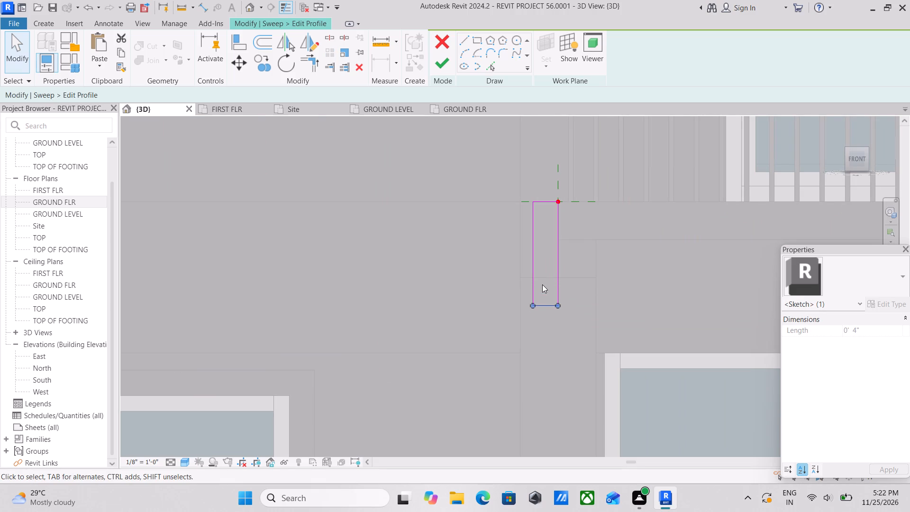
{"action": "key", "text": "Down"}
{"action": "key", "text": "Down"}
{"action": "key", "text": "Down"}
{"action": "key", "text": "Down"}
{"action": "key", "text": "Down"}
{"action": "key", "text": "Down"}
{"action": "key", "text": "Down"}
{"action": "key", "text": "Down"}
{"action": "key", "text": "Down"}
{"action": "key", "text": "Down"}
{"action": "key", "text": "Down"}
{"action": "key", "text": "Down"}
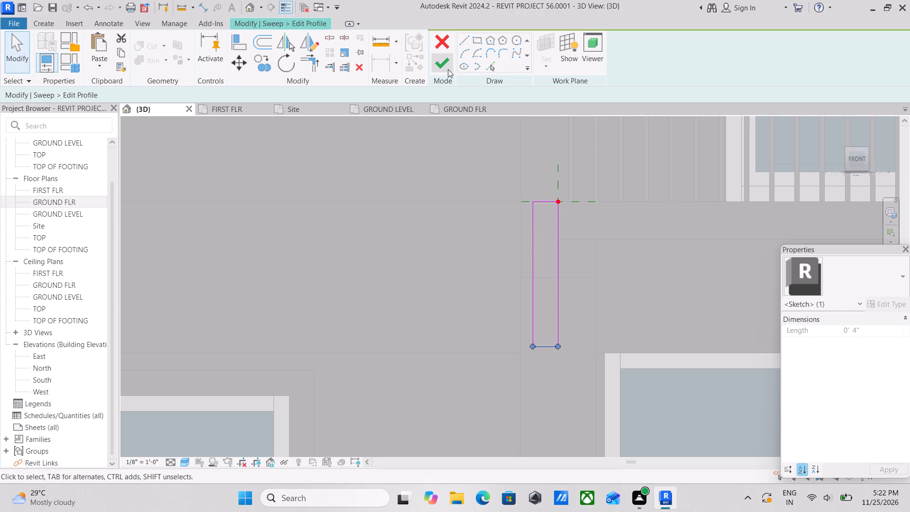
Move the profile's outer vertical line outward to make it 5" wide, and finish the sweep and in-place model.
{"action": "left_click", "coordinate": [535, 275]}
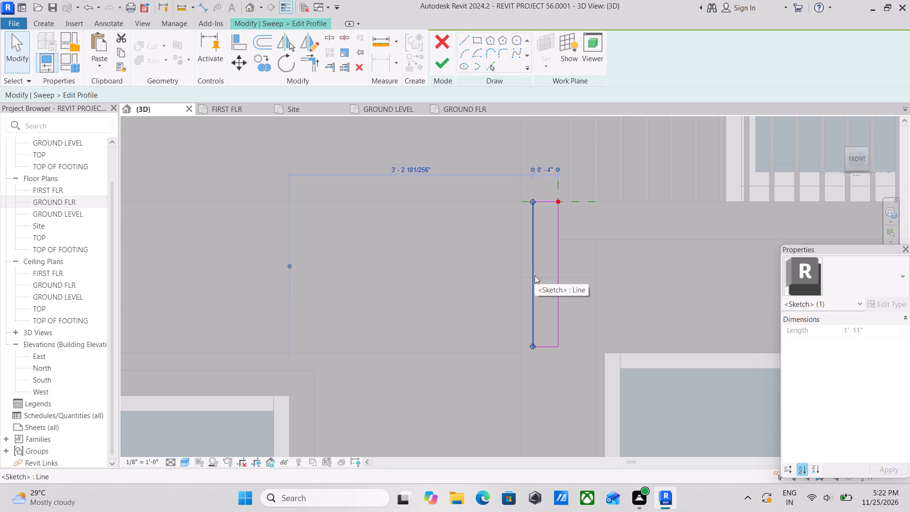
{"action": "key", "text": "Left"}
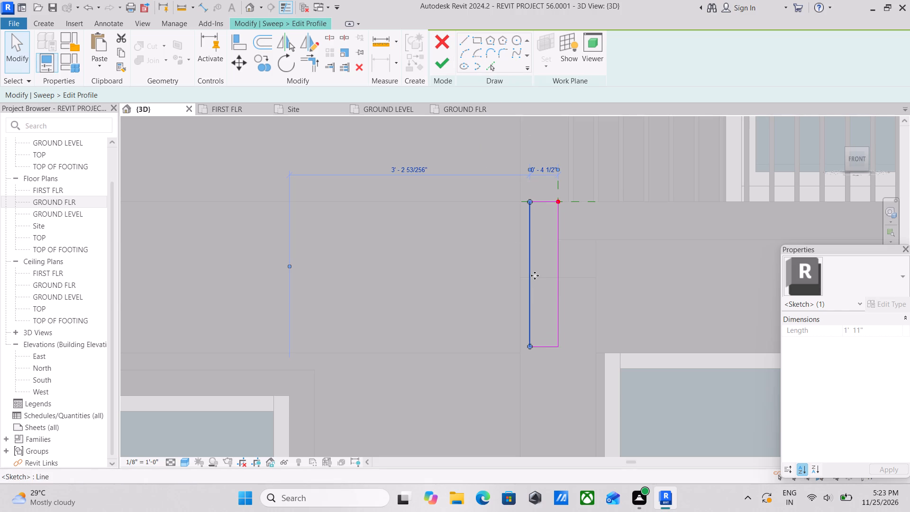
{"action": "key", "text": "Left"}
{"action": "left_click", "coordinate": [445, 63]}
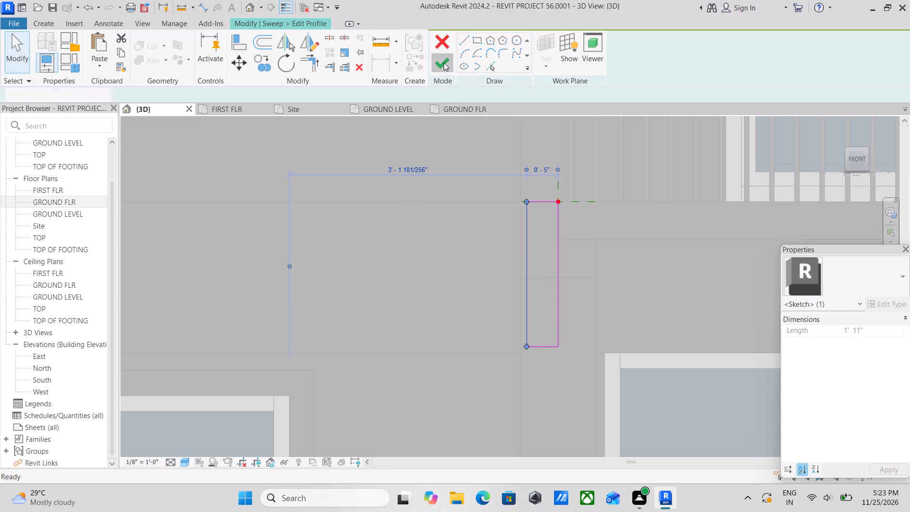
{"action": "left_click", "coordinate": [439, 63]}
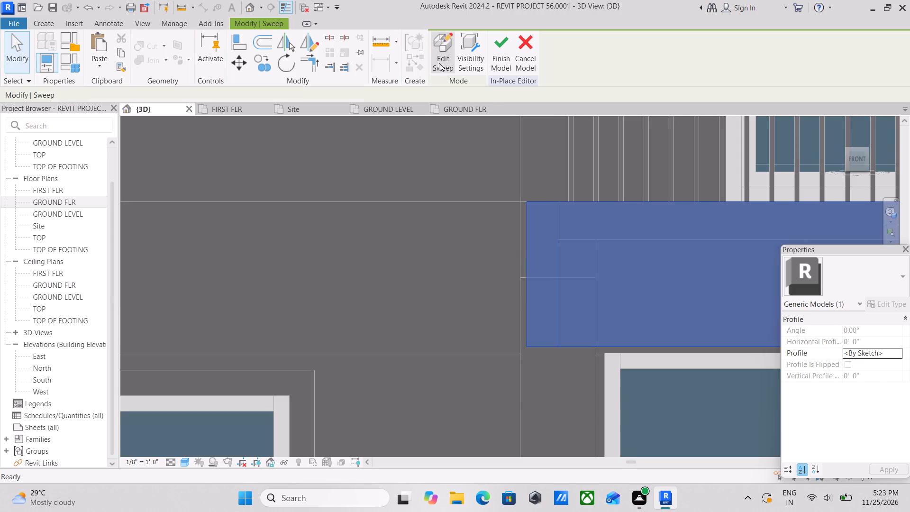
{"action": "left_click", "coordinate": [502, 51]}
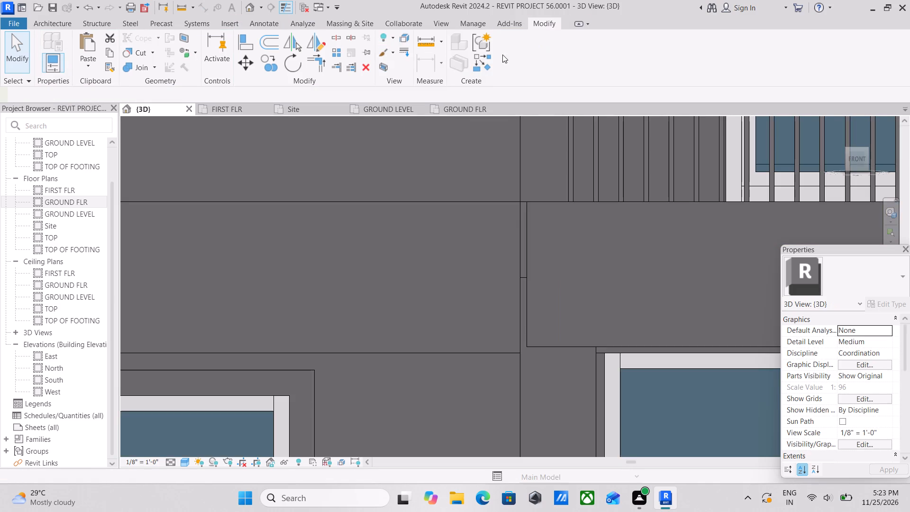
Examine the balcony edge band against the storefront wall and the house's front corner from several angles.
{"action": "scroll", "coordinate": [510, 250], "scroll_direction": "down", "scroll_amount": 4}
{"action": "scroll", "coordinate": [562, 266], "scroll_direction": "down", "scroll_amount": 2}
{"action": "middle_click_drag", "start_coordinate": [545, 266], "coordinate": [293, 243]}
{"action": "scroll", "coordinate": [472, 295], "scroll_direction": "down", "scroll_amount": 2}
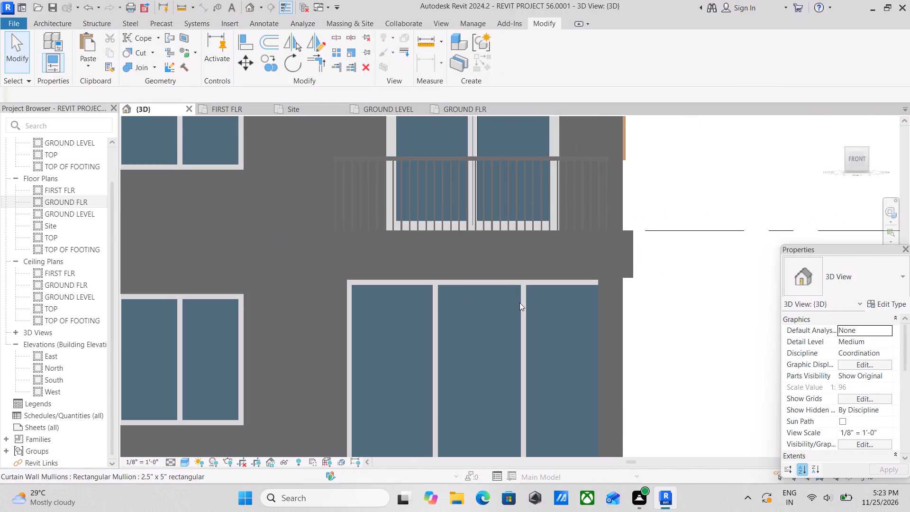
{"action": "middle_click_drag", "start_coordinate": [534, 283], "coordinate": [452, 305], "text": "shift"}
{"action": "middle_click_drag", "start_coordinate": [446, 303], "coordinate": [501, 328]}
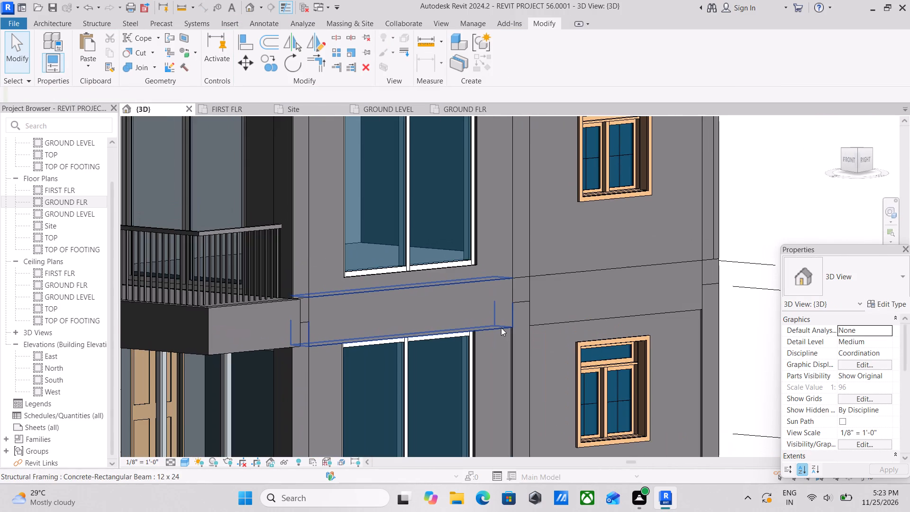
{"action": "middle_click_drag", "start_coordinate": [501, 328], "coordinate": [517, 337], "text": "shift"}
{"action": "middle_click_drag", "start_coordinate": [387, 311], "coordinate": [574, 222]}
{"action": "scroll", "coordinate": [484, 277], "scroll_direction": "down", "scroll_amount": 3}
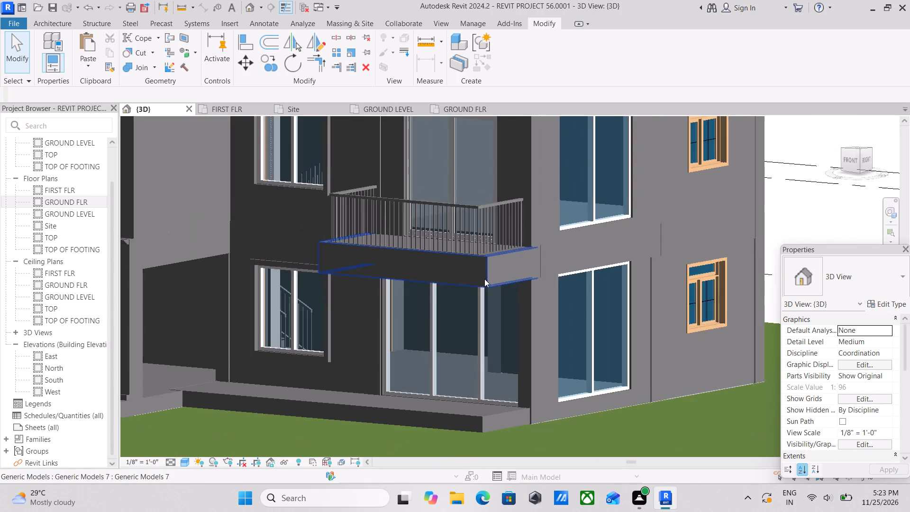
{"action": "middle_click_drag", "start_coordinate": [469, 279], "coordinate": [493, 293]}
{"action": "scroll", "coordinate": [493, 293], "scroll_direction": "down", "scroll_amount": 2}
{"action": "middle_click_drag", "start_coordinate": [493, 293], "coordinate": [495, 294]}
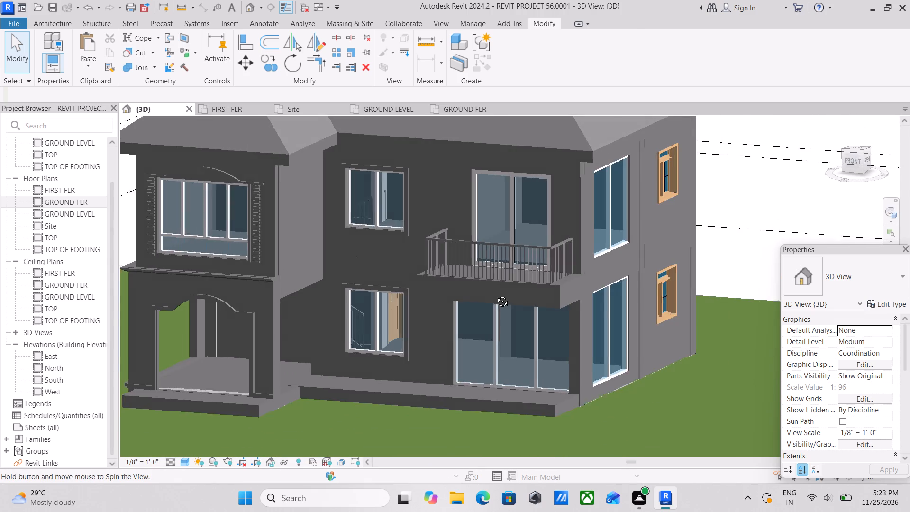
{"action": "middle_click_drag", "start_coordinate": [495, 294], "coordinate": [477, 290]}
{"action": "middle_click_drag", "start_coordinate": [476, 290], "coordinate": [452, 302], "text": "shift"}
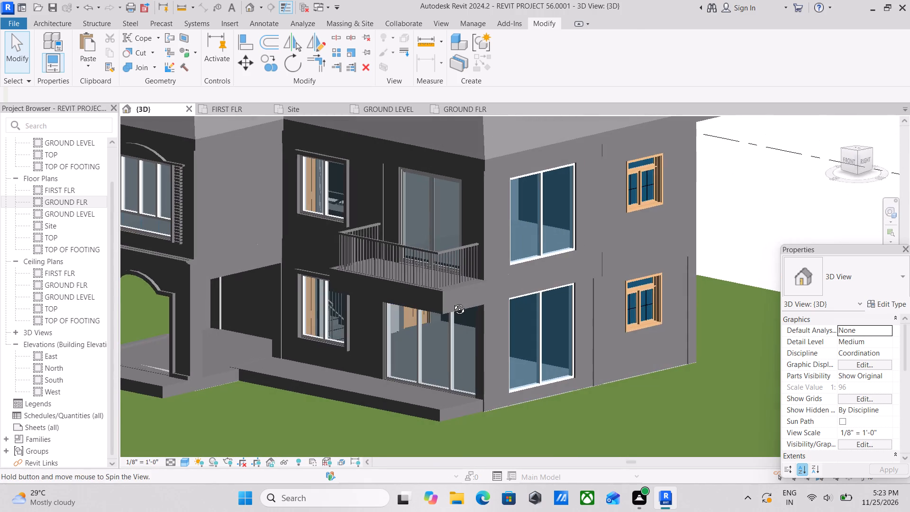
{"action": "middle_click_drag", "start_coordinate": [452, 302], "coordinate": [483, 283], "text": "shift"}
{"action": "scroll", "coordinate": [483, 283], "scroll_direction": "down", "scroll_amount": 1}
{"action": "middle_click_drag", "start_coordinate": [477, 303], "coordinate": [556, 258]}
{"action": "middle_click_drag", "start_coordinate": [554, 271], "coordinate": [558, 250], "text": "shift"}
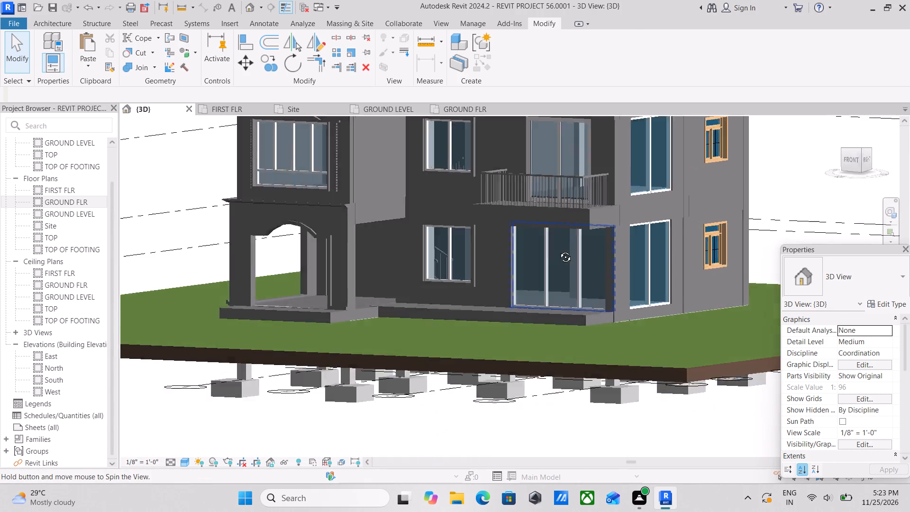
{"action": "middle_click_drag", "start_coordinate": [558, 250], "coordinate": [578, 266], "text": "shift"}
Examine the arched entrance porch, the front plinth and the whole front facade with its balcony.
{"action": "middle_click_drag", "start_coordinate": [589, 283], "coordinate": [530, 302], "text": "shift"}
{"action": "scroll", "coordinate": [427, 287], "scroll_direction": "up", "scroll_amount": 1}
{"action": "middle_click_drag", "start_coordinate": [368, 300], "coordinate": [465, 296]}
{"action": "scroll", "coordinate": [471, 296], "scroll_direction": "up", "scroll_amount": 2}
{"action": "scroll", "coordinate": [471, 296], "scroll_direction": "down", "scroll_amount": 1}
{"action": "middle_click", "coordinate": [471, 296]}
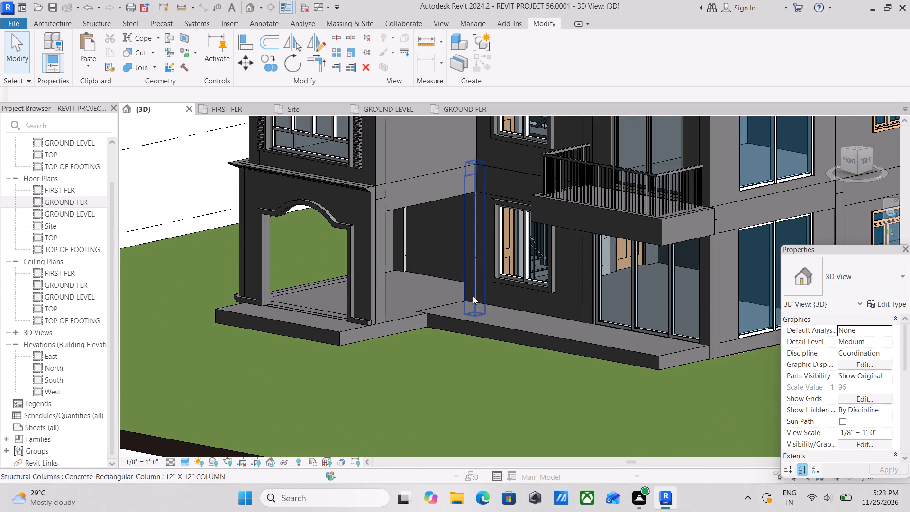
{"action": "middle_click_drag", "start_coordinate": [332, 313], "coordinate": [415, 287]}
{"action": "scroll", "coordinate": [436, 282], "scroll_direction": "down", "scroll_amount": 1}
{"action": "middle_click_drag", "start_coordinate": [436, 282], "coordinate": [396, 286], "text": "shift"}
{"action": "middle_click_drag", "start_coordinate": [443, 281], "coordinate": [458, 293]}
{"action": "middle_click_drag", "start_coordinate": [458, 293], "coordinate": [518, 269], "text": "shift"}
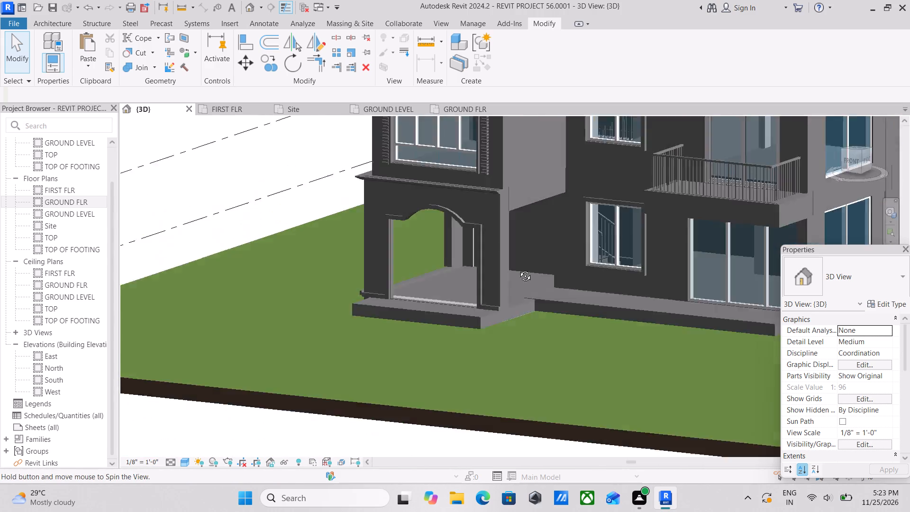
{"action": "middle_click_drag", "start_coordinate": [518, 269], "coordinate": [532, 259], "text": "shift"}
{"action": "middle_click_drag", "start_coordinate": [535, 257], "coordinate": [218, 300]}
{"action": "middle_click_drag", "start_coordinate": [418, 292], "coordinate": [427, 286], "text": "shift"}
{"action": "scroll", "coordinate": [448, 288], "scroll_direction": "up", "scroll_amount": 1}
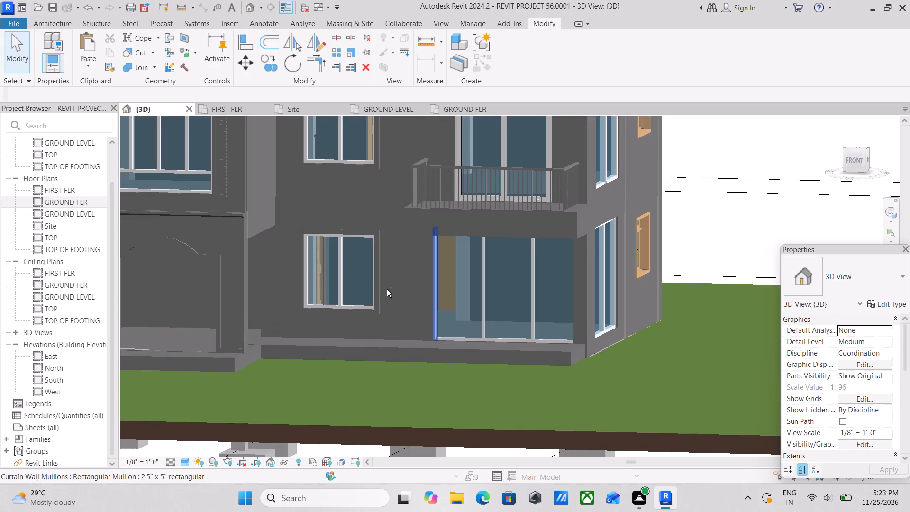
{"action": "middle_click_drag", "start_coordinate": [387, 289], "coordinate": [400, 292], "text": "shift"}
{"action": "middle_click_drag", "start_coordinate": [401, 292], "coordinate": [399, 351]}
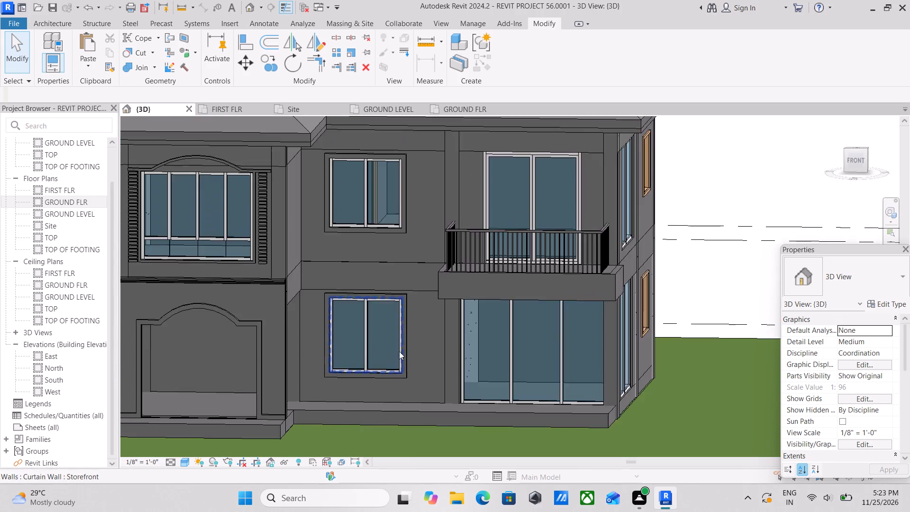
{"action": "middle_click_drag", "start_coordinate": [400, 349], "coordinate": [413, 345]}
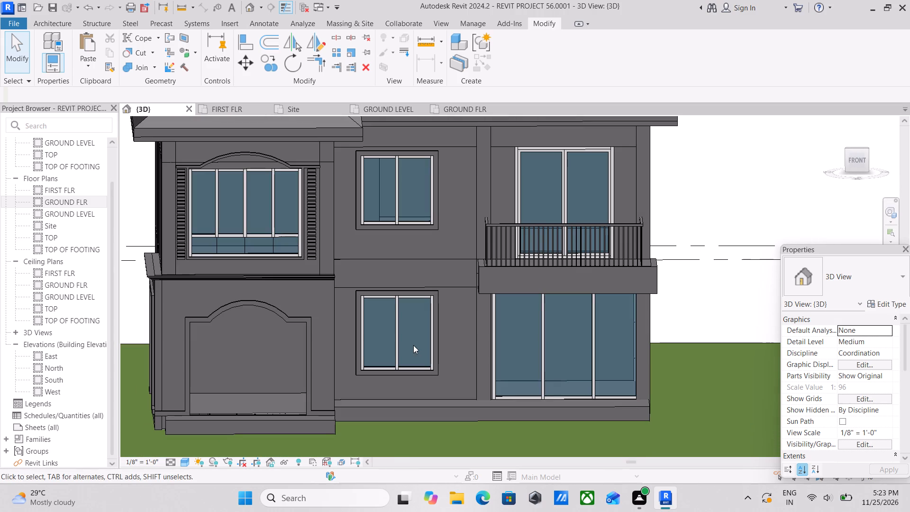
Create a new in-place component in the Generic Models category, accepting the default name.
{"action": "middle_click_drag", "start_coordinate": [413, 345], "coordinate": [419, 340], "text": "shift"}
{"action": "scroll", "coordinate": [441, 343], "scroll_direction": "up", "scroll_amount": 2}
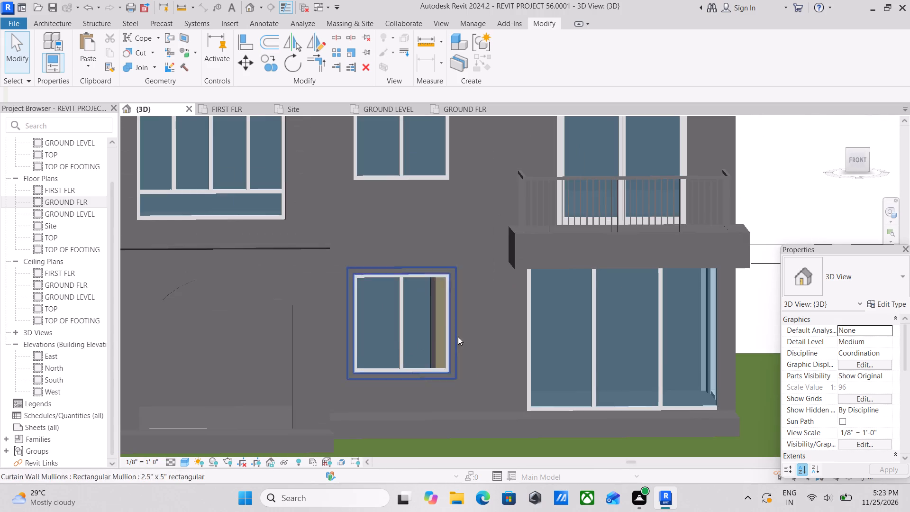
{"action": "middle_click_drag", "start_coordinate": [486, 315], "coordinate": [477, 307]}
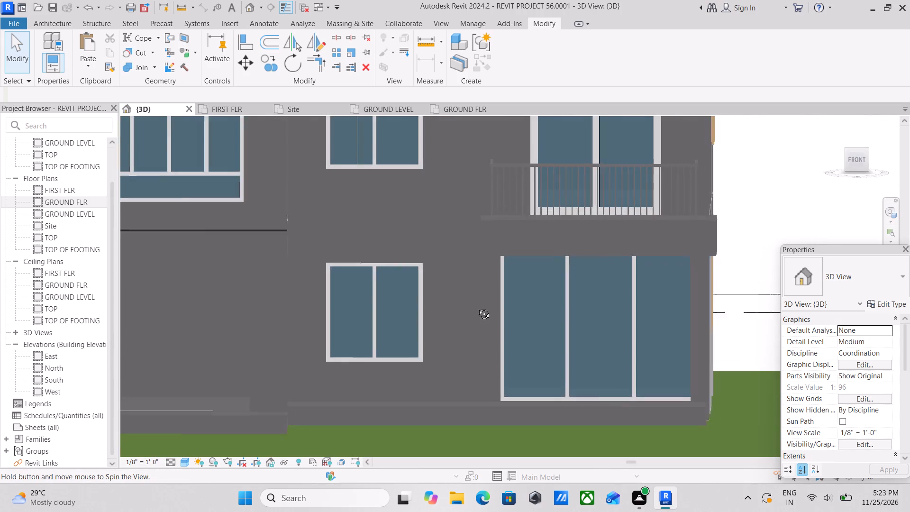
{"action": "middle_click_drag", "start_coordinate": [477, 307], "coordinate": [485, 311]}
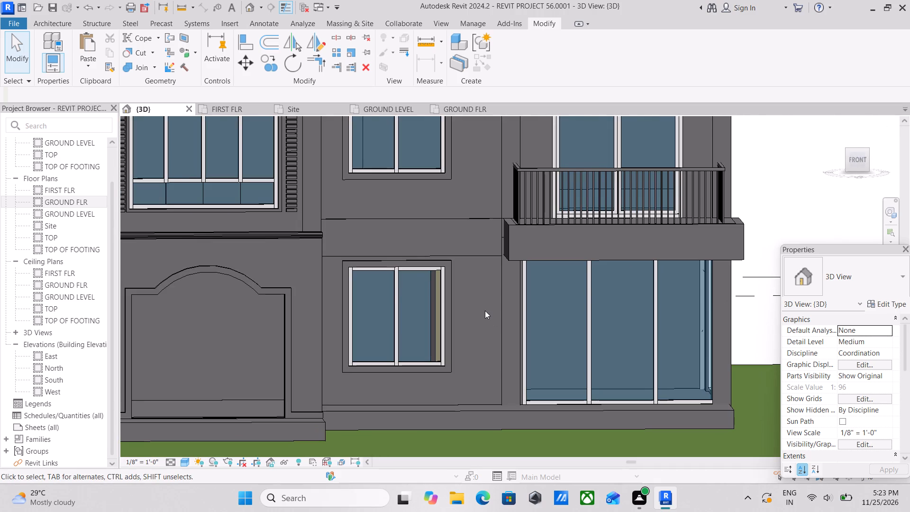
{"action": "left_click", "coordinate": [47, 27]}
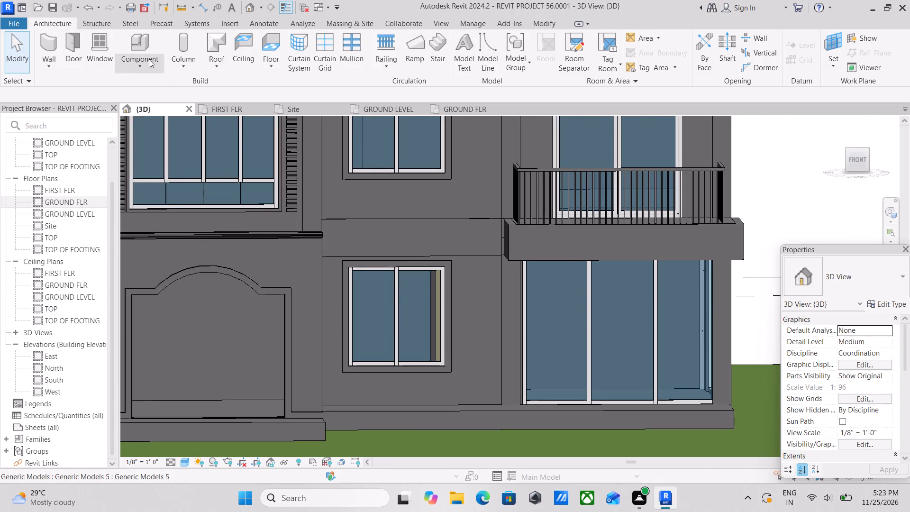
{"action": "left_click", "coordinate": [223, 64]}
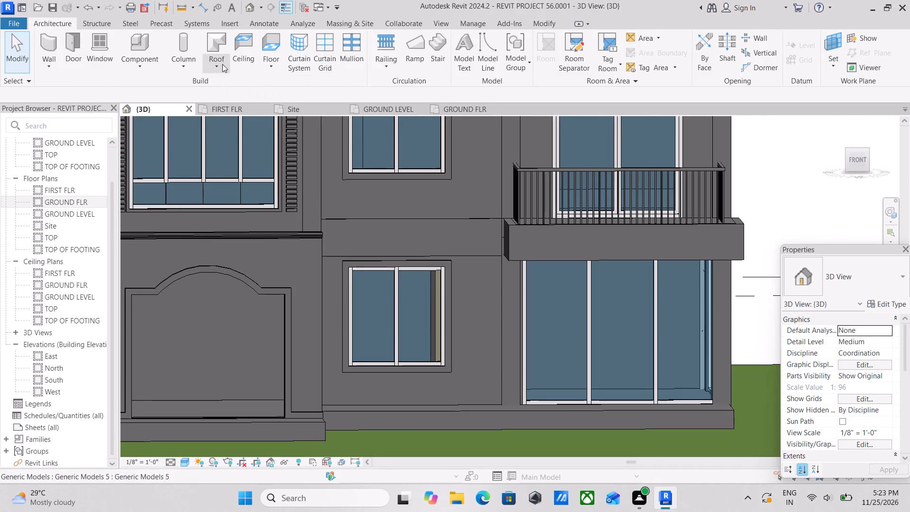
{"action": "left_click", "coordinate": [222, 64]}
{"action": "left_click", "coordinate": [143, 64]}
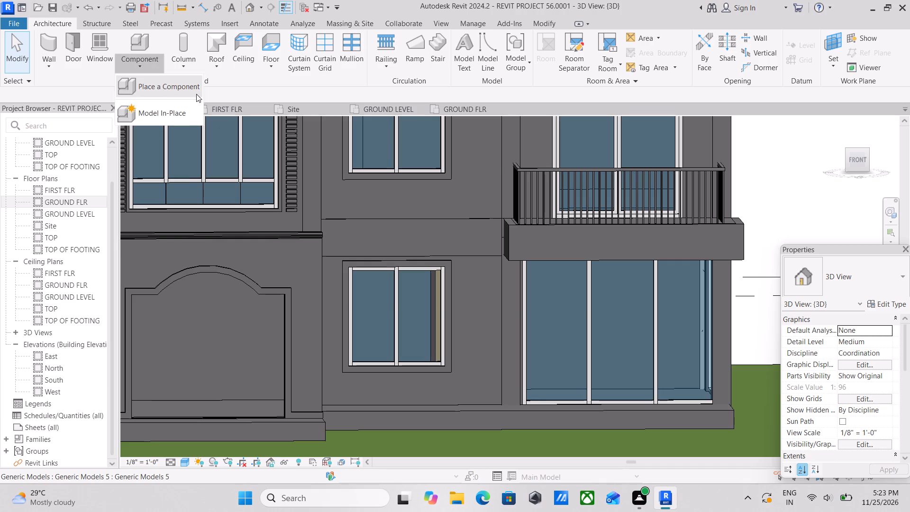
{"action": "left_click", "coordinate": [163, 110]}
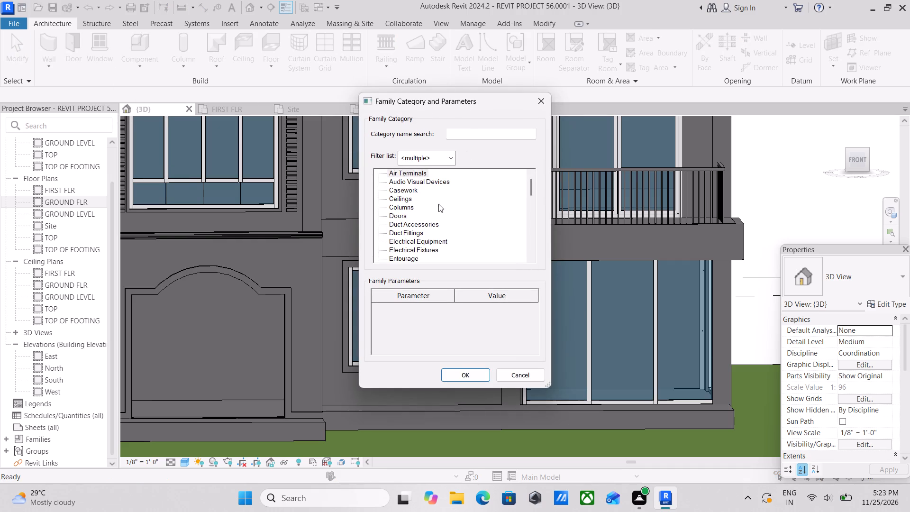
{"action": "scroll", "coordinate": [400, 249], "scroll_direction": "down", "scroll_amount": 13}
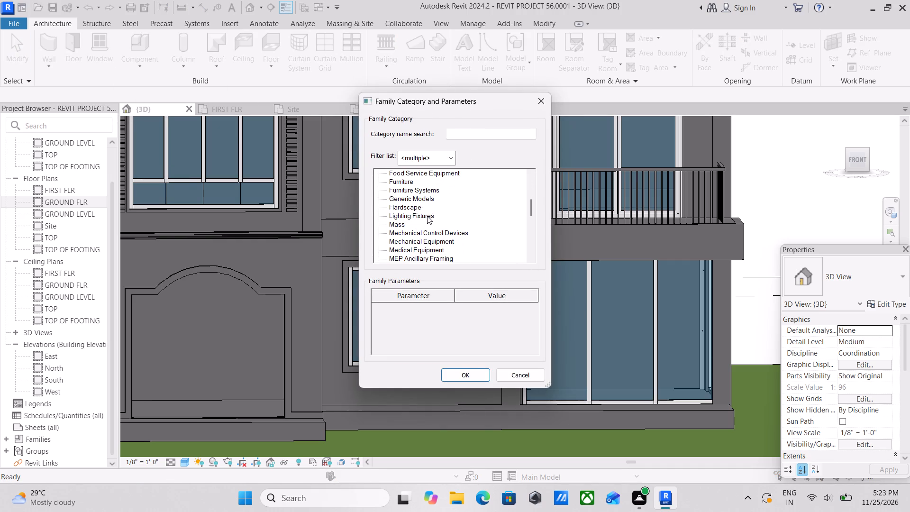
{"action": "scroll", "coordinate": [429, 190], "scroll_direction": "down", "scroll_amount": 3}
{"action": "scroll", "coordinate": [418, 210], "scroll_direction": "up", "scroll_amount": 2}
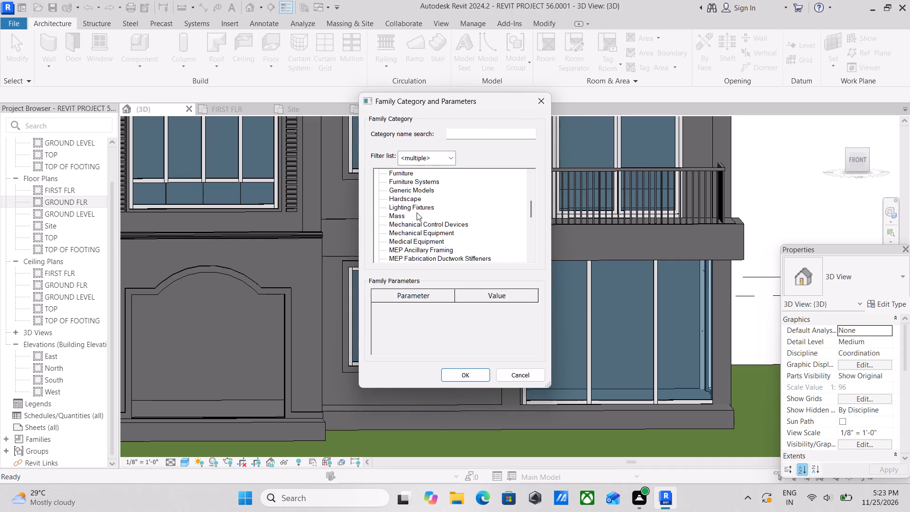
{"action": "scroll", "coordinate": [417, 212], "scroll_direction": "up", "scroll_amount": 3}
{"action": "scroll", "coordinate": [408, 200], "scroll_direction": "down", "scroll_amount": 2}
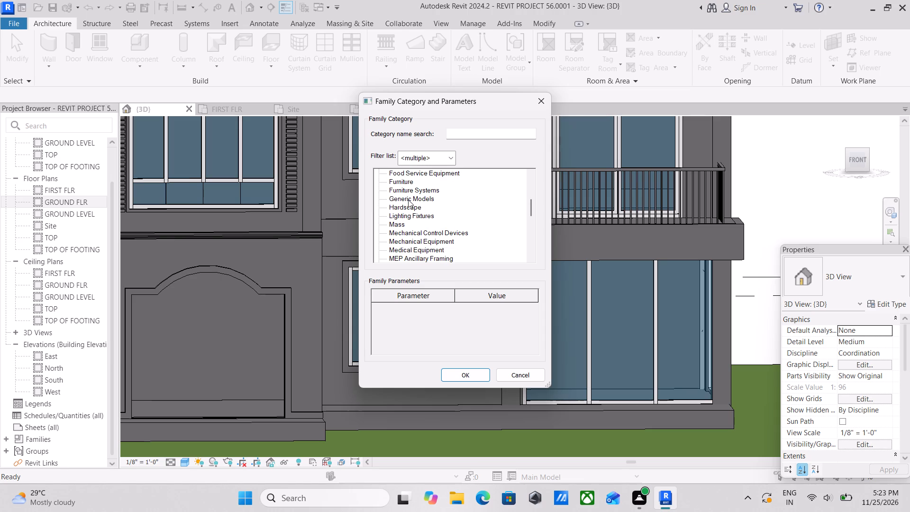
{"action": "left_click", "coordinate": [422, 197]}
{"action": "left_click", "coordinate": [471, 373]}
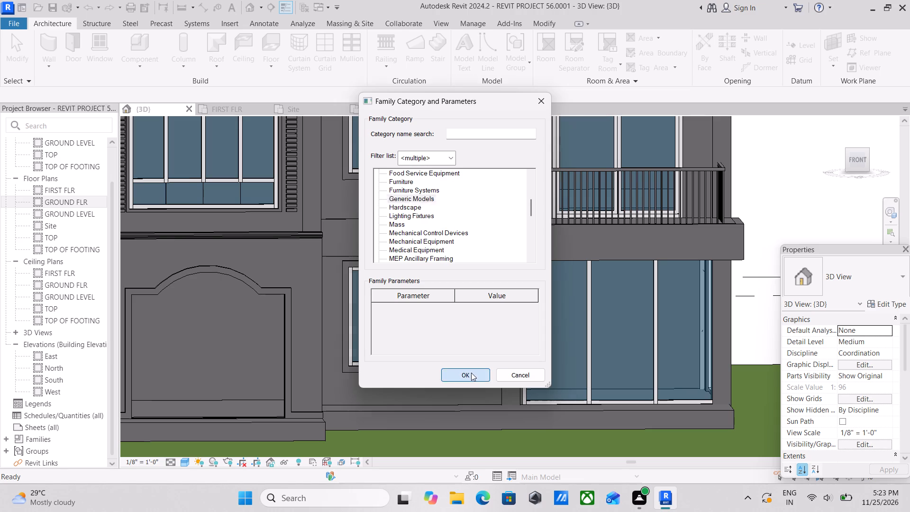
{"action": "left_click", "coordinate": [449, 263]}
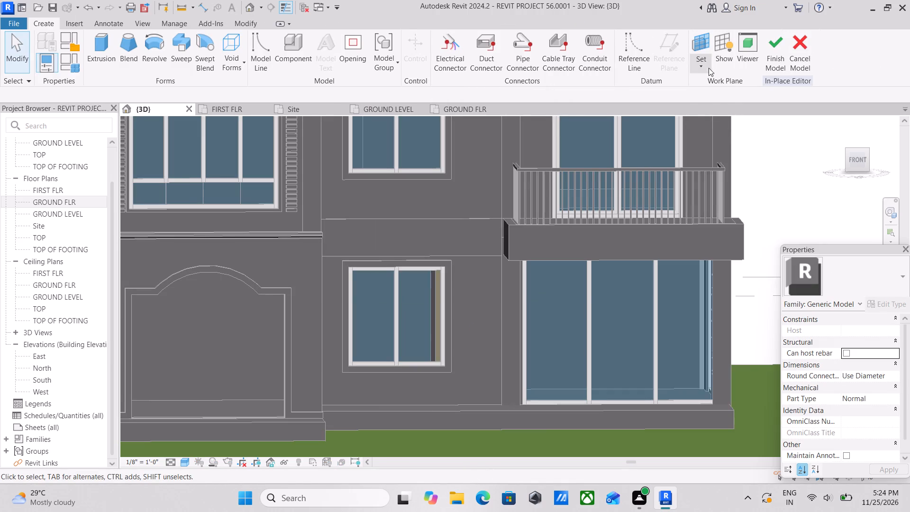
Start an extrusion and pick the front exterior wall face between the ground-floor window and the storefront as its work plane.
{"action": "left_click", "coordinate": [707, 63]}
{"action": "left_click", "coordinate": [729, 107]}
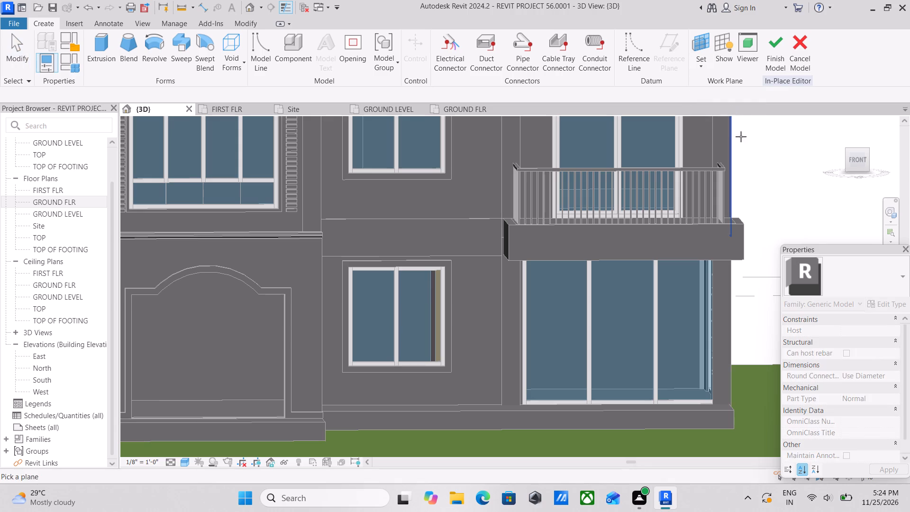
{"action": "left_click", "coordinate": [107, 44]}
{"action": "scroll", "coordinate": [457, 294], "scroll_direction": "up", "scroll_amount": 3}
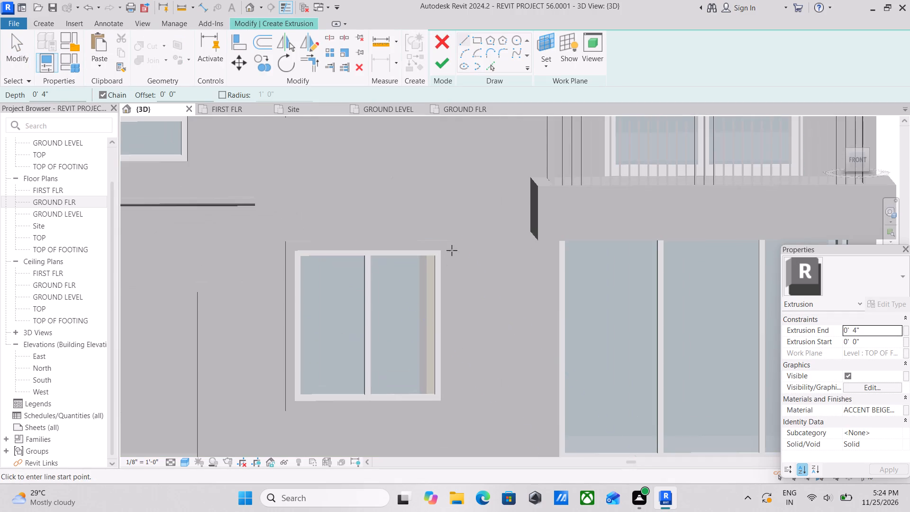
{"action": "scroll", "coordinate": [505, 307], "scroll_direction": "down", "scroll_amount": 5}
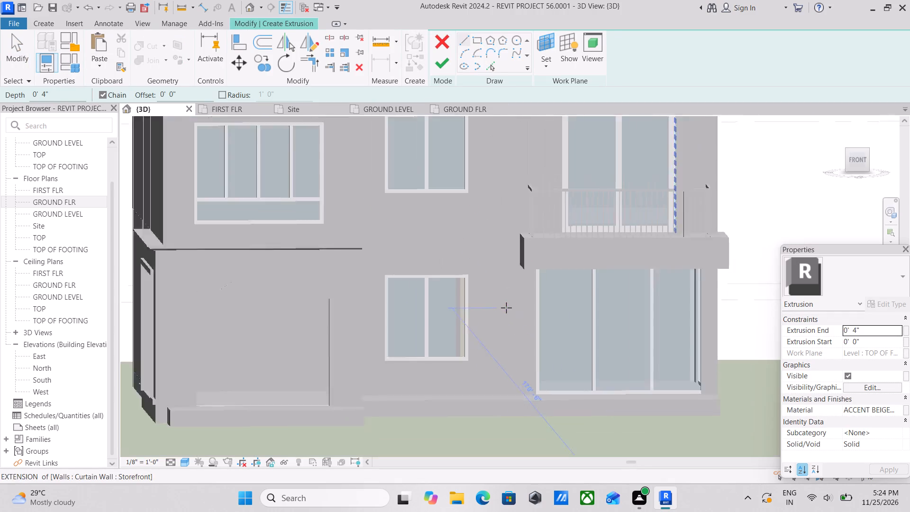
{"action": "scroll", "coordinate": [506, 308], "scroll_direction": "down", "scroll_amount": 1}
{"action": "middle_click", "coordinate": [506, 308]}
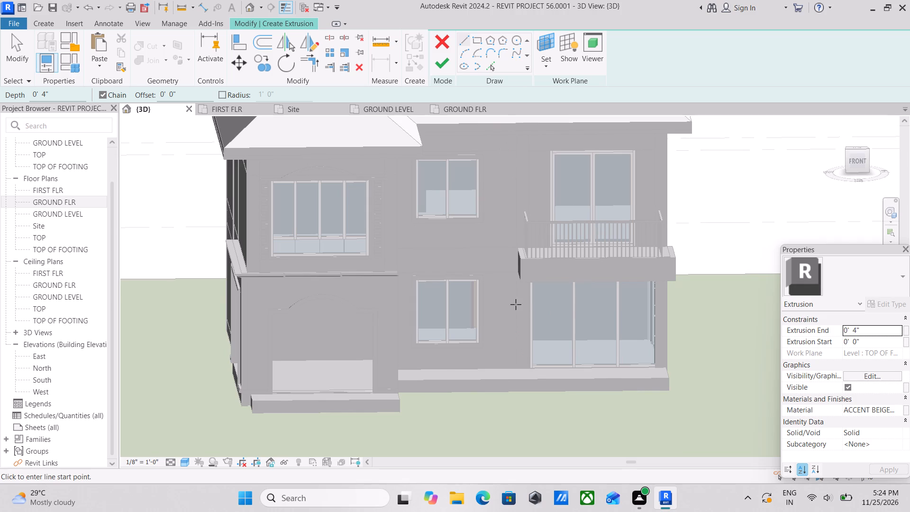
{"action": "middle_click_drag", "start_coordinate": [546, 281], "coordinate": [504, 283], "text": "shift"}
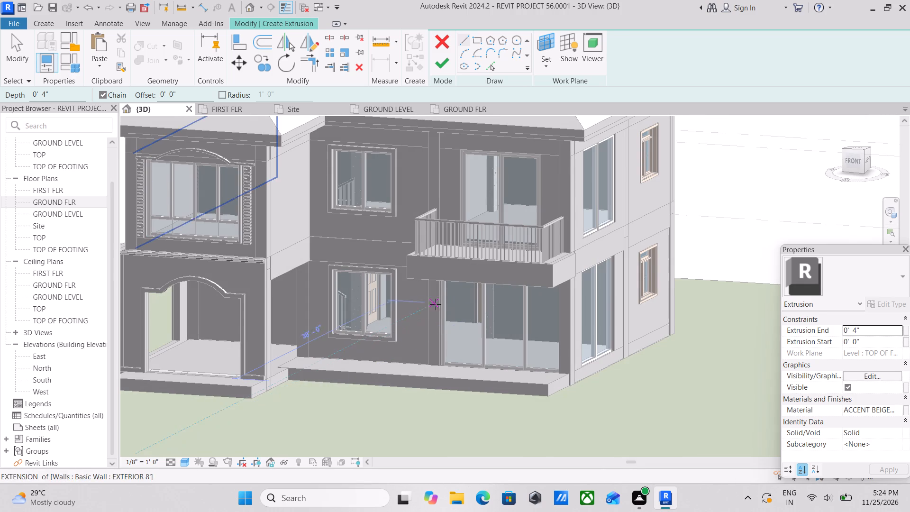
{"action": "scroll", "coordinate": [564, 352], "scroll_direction": "up", "scroll_amount": 2}
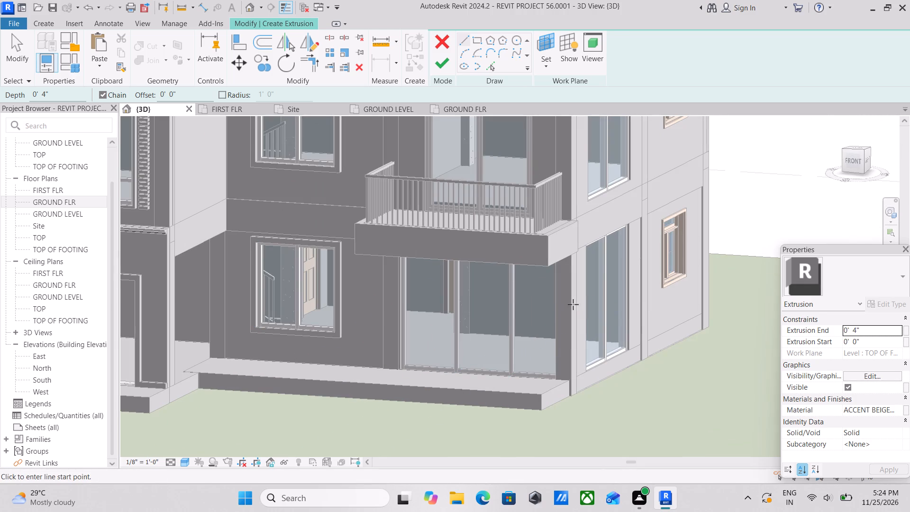
{"action": "scroll", "coordinate": [357, 306], "scroll_direction": "up", "scroll_amount": 3}
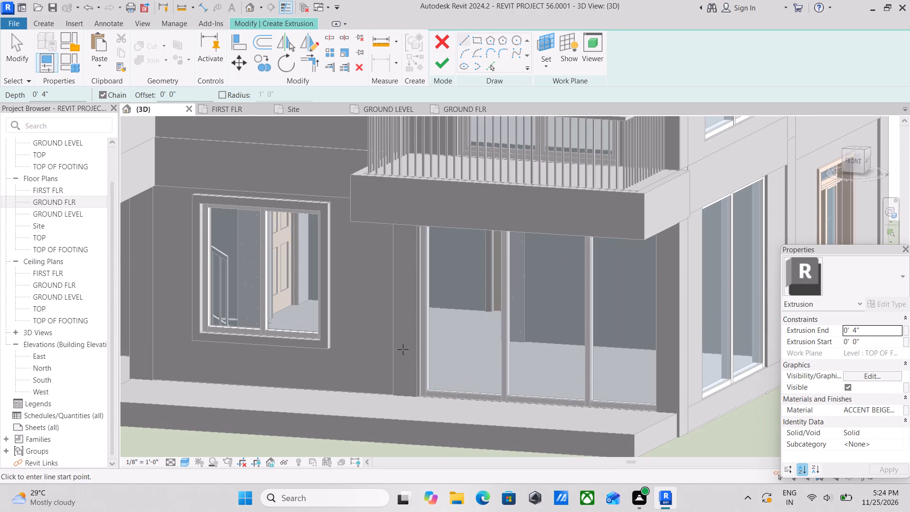
{"action": "scroll", "coordinate": [417, 333], "scroll_direction": "down", "scroll_amount": 1}
{"action": "middle_click_drag", "start_coordinate": [417, 333], "coordinate": [423, 361]}
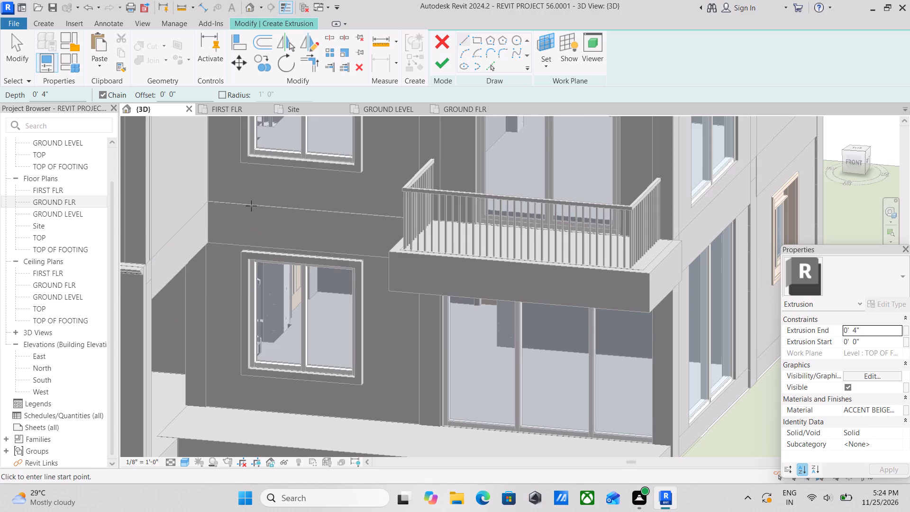
{"action": "scroll", "coordinate": [251, 206], "scroll_direction": "down", "scroll_amount": 4}
{"action": "middle_click_drag", "start_coordinate": [288, 255], "coordinate": [365, 255]}
{"action": "scroll", "coordinate": [366, 256], "scroll_direction": "down", "scroll_amount": 1}
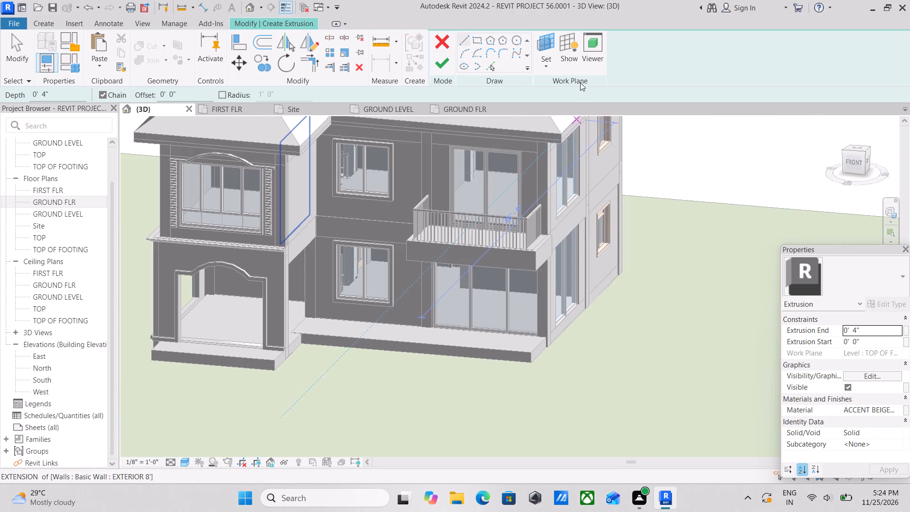
{"action": "left_click", "coordinate": [546, 60]}
{"action": "left_click", "coordinate": [578, 108]}
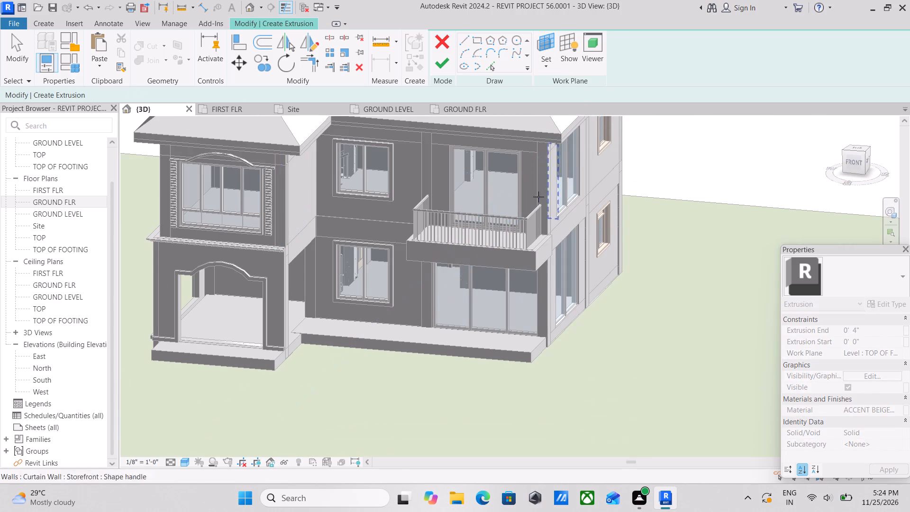
{"action": "scroll", "coordinate": [407, 274], "scroll_direction": "up", "scroll_amount": 3}
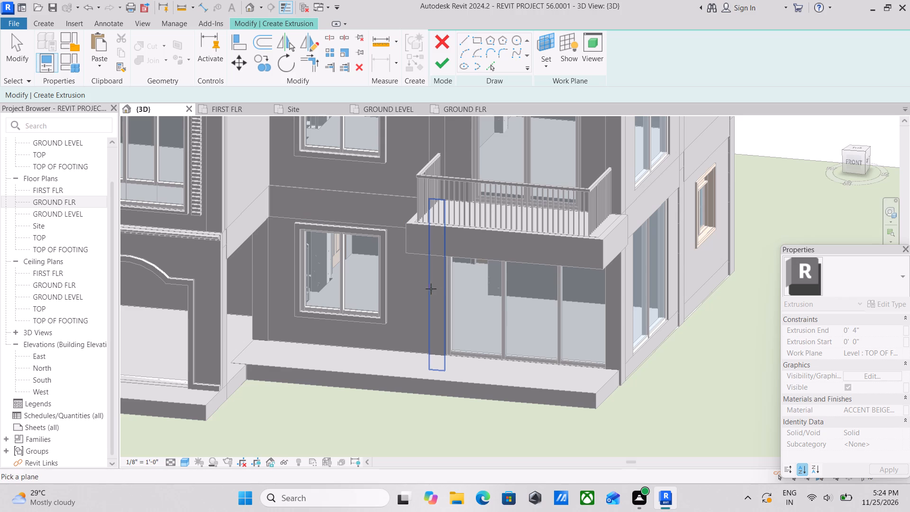
{"action": "middle_click_drag", "start_coordinate": [410, 288], "coordinate": [445, 340]}
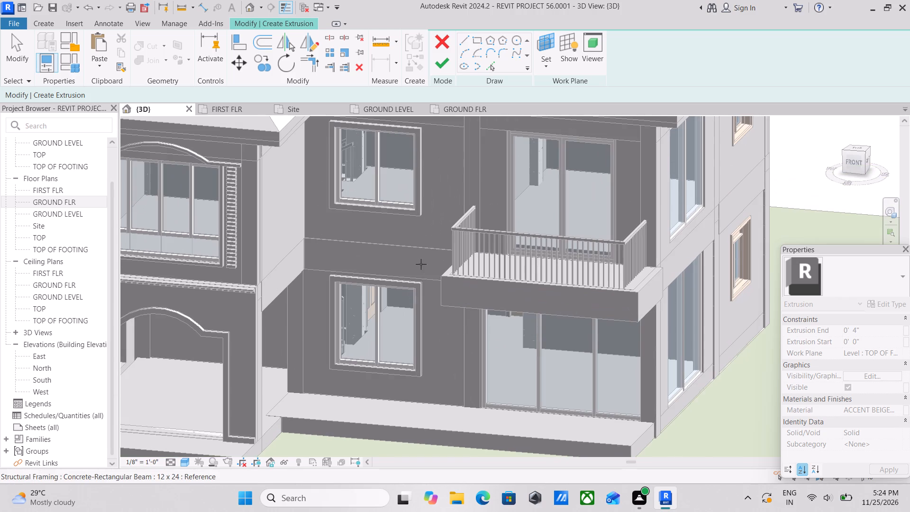
{"action": "scroll", "coordinate": [431, 292], "scroll_direction": "down", "scroll_amount": 1}
{"action": "middle_click_drag", "start_coordinate": [431, 292], "coordinate": [476, 325], "text": "shift"}
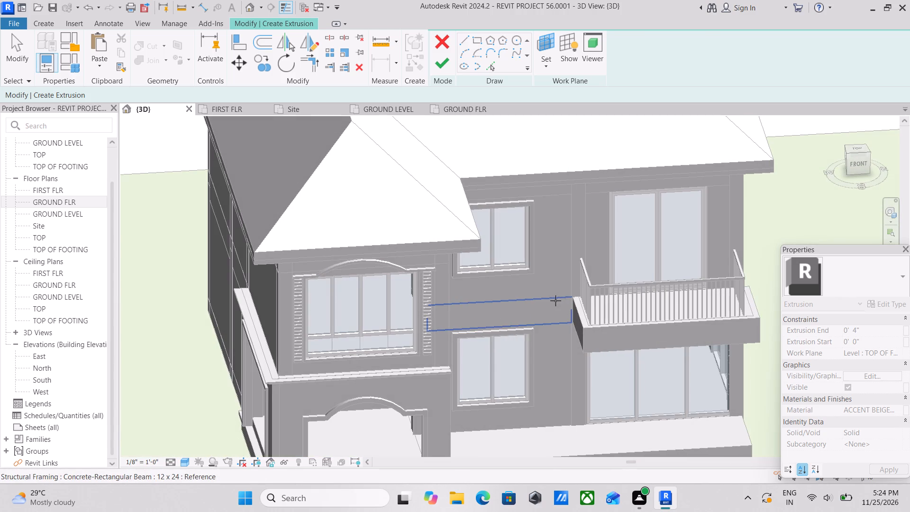
{"action": "scroll", "coordinate": [562, 337], "scroll_direction": "up", "scroll_amount": 5}
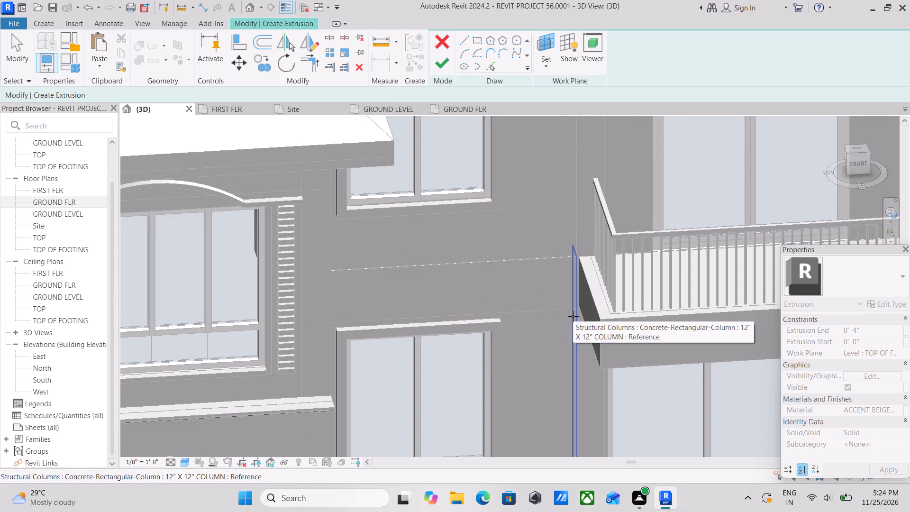
{"action": "middle_click_drag", "start_coordinate": [573, 316], "coordinate": [526, 205]}
{"action": "scroll", "coordinate": [526, 205], "scroll_direction": "down", "scroll_amount": 1}
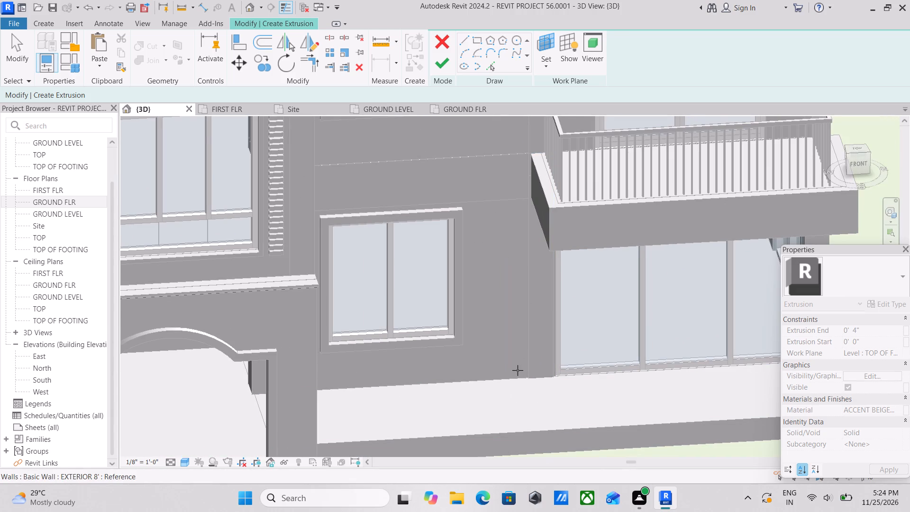
{"action": "left_click", "coordinate": [516, 377]}
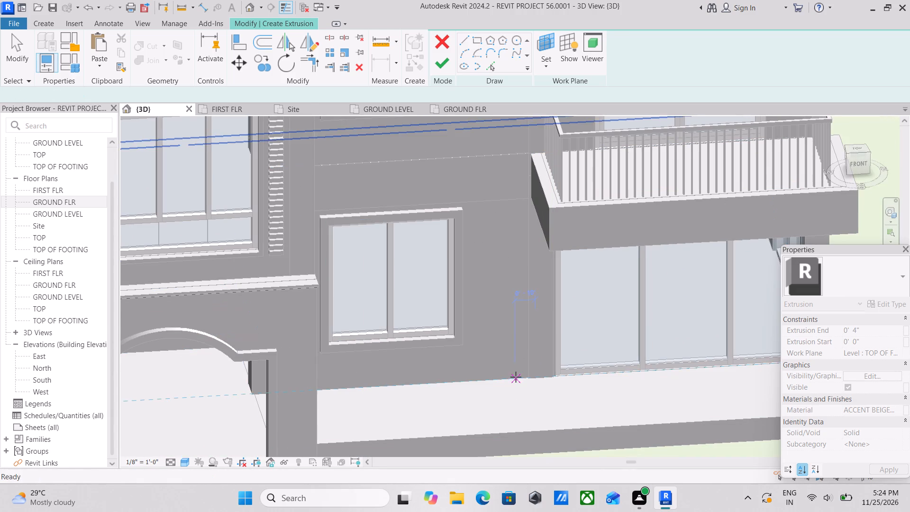
Sketch a vertical rectangle about 1'-4" wide on the front wall between the ground-floor window and storefront, from the beam line to the plinth.
{"action": "left_click", "coordinate": [473, 36]}
{"action": "middle_click_drag", "start_coordinate": [508, 244], "coordinate": [484, 205], "text": "shift"}
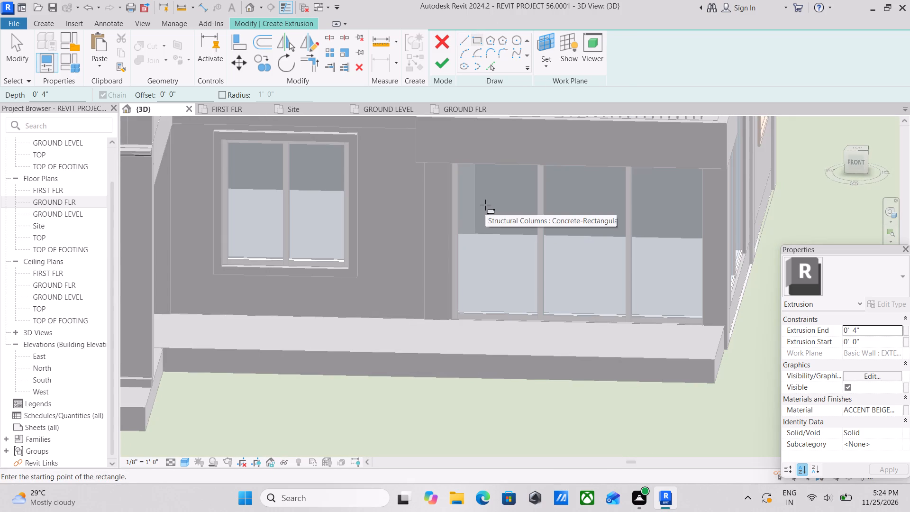
{"action": "scroll", "coordinate": [485, 205], "scroll_direction": "down", "scroll_amount": 1}
{"action": "middle_click_drag", "start_coordinate": [485, 207], "coordinate": [504, 263]}
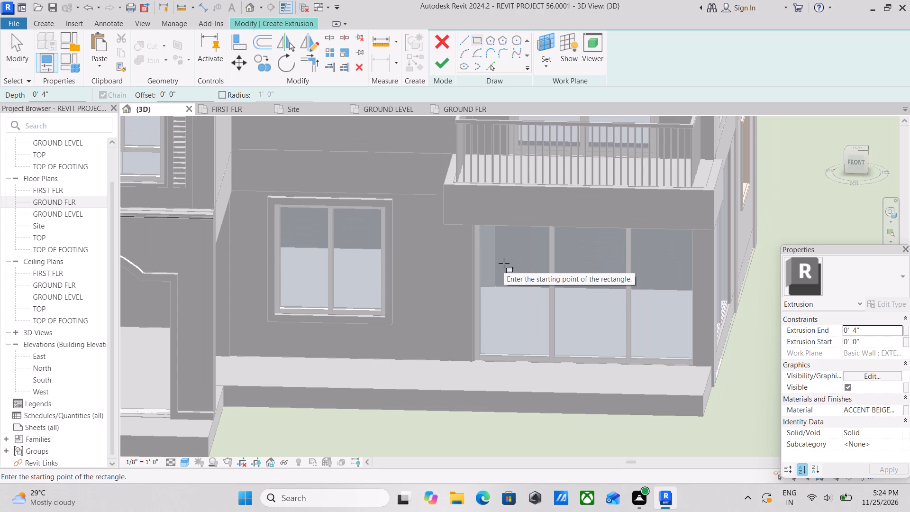
{"action": "scroll", "coordinate": [416, 235], "scroll_direction": "up", "scroll_amount": 2}
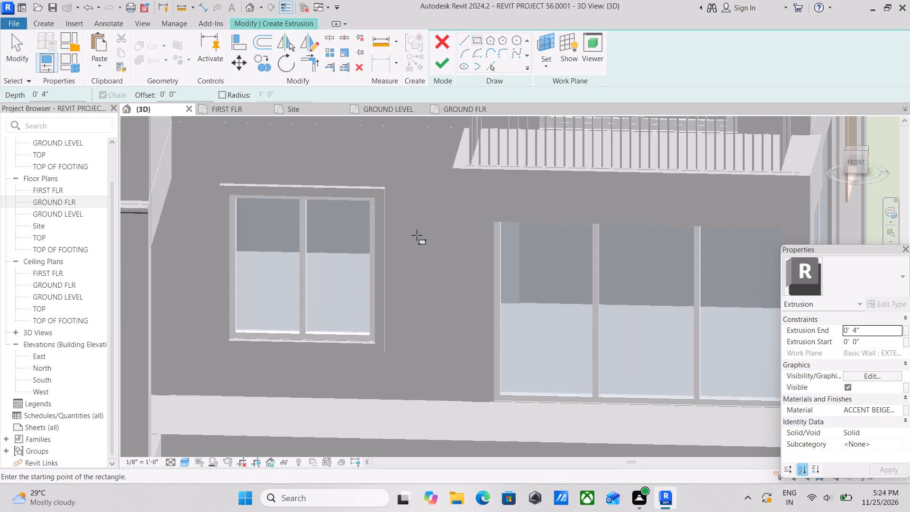
{"action": "scroll", "coordinate": [417, 236], "scroll_direction": "down", "scroll_amount": 2}
{"action": "middle_click_drag", "start_coordinate": [424, 257], "coordinate": [463, 253], "text": "shift"}
{"action": "middle_click_drag", "start_coordinate": [543, 257], "coordinate": [539, 257]}
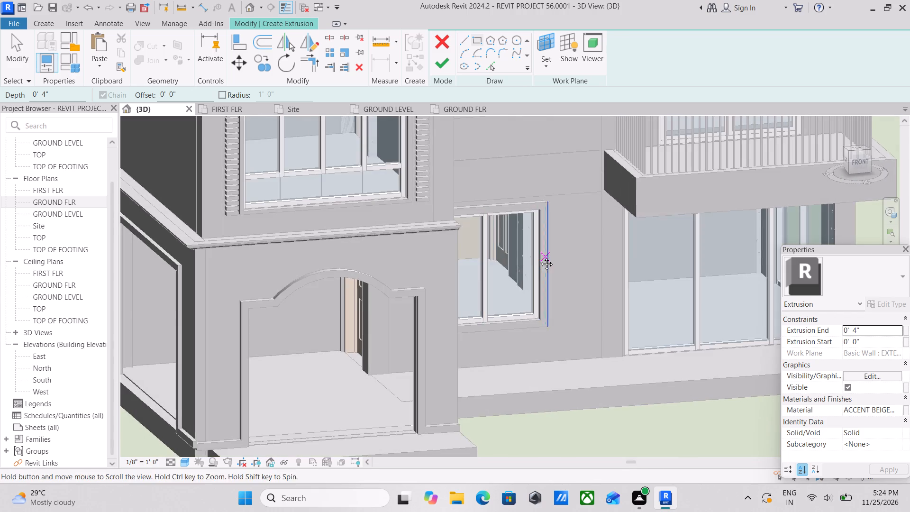
{"action": "middle_click_drag", "start_coordinate": [539, 257], "coordinate": [522, 263]}
{"action": "middle_click_drag", "start_coordinate": [552, 268], "coordinate": [431, 304]}
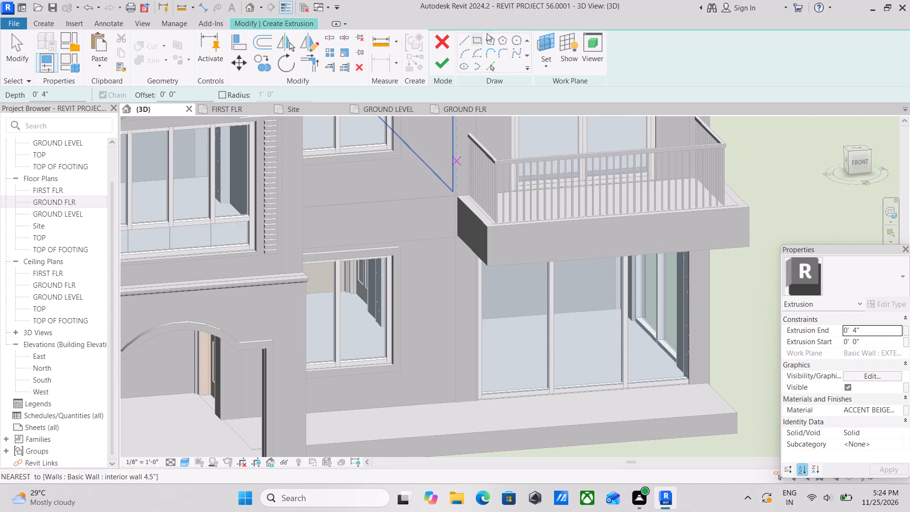
{"action": "left_click", "coordinate": [477, 36]}
{"action": "scroll", "coordinate": [432, 297], "scroll_direction": "up", "scroll_amount": 2}
{"action": "scroll", "coordinate": [454, 260], "scroll_direction": "up", "scroll_amount": 1}
{"action": "middle_click_drag", "start_coordinate": [450, 258], "coordinate": [433, 236]}
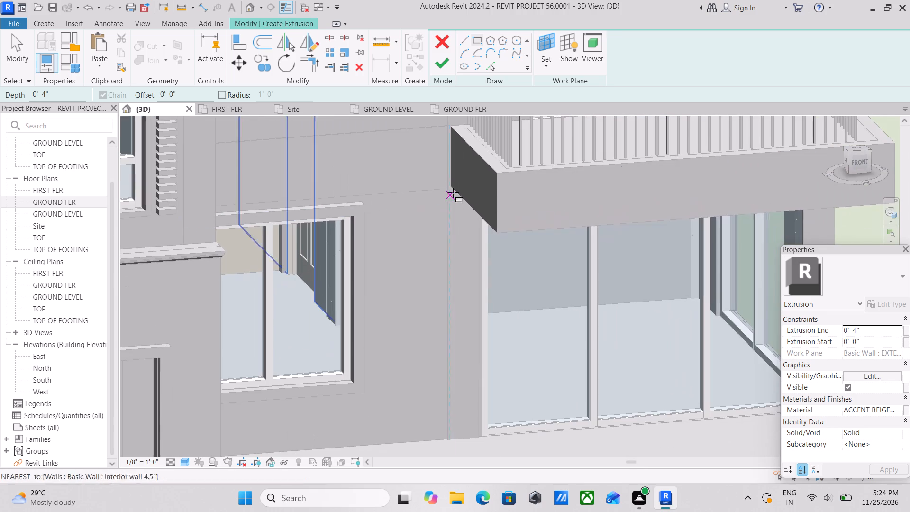
{"action": "left_click", "coordinate": [414, 192]}
{"action": "middle_click_drag", "start_coordinate": [428, 288], "coordinate": [384, 188]}
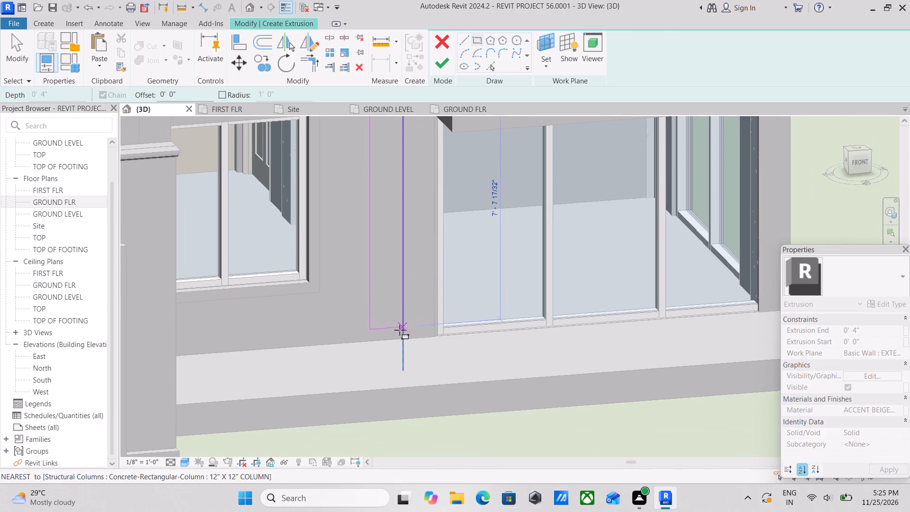
{"action": "scroll", "coordinate": [400, 333], "scroll_direction": "up", "scroll_amount": 2}
{"action": "left_click", "coordinate": [417, 339]}
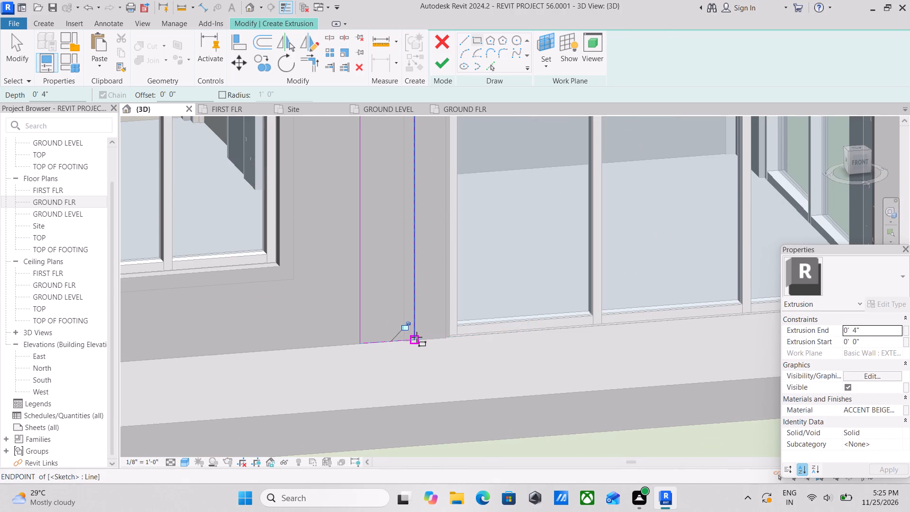
Examine the sketched rectangle against the balcony edge and storefront, both at an angle and straight from the front.
{"action": "scroll", "coordinate": [417, 337], "scroll_direction": "down", "scroll_amount": 5}
{"action": "middle_click_drag", "start_coordinate": [515, 233], "coordinate": [511, 285]}
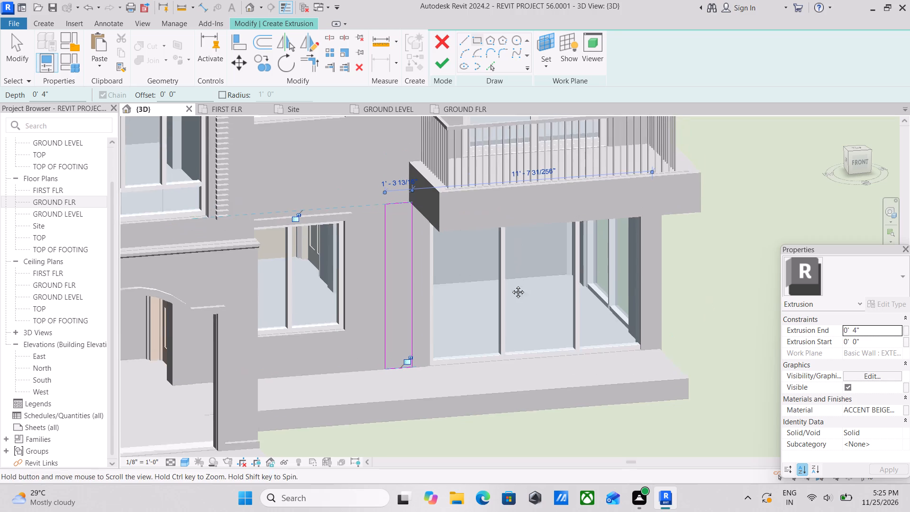
{"action": "middle_click_drag", "start_coordinate": [511, 285], "coordinate": [511, 293]}
{"action": "scroll", "coordinate": [395, 204], "scroll_direction": "up", "scroll_amount": 3}
{"action": "scroll", "coordinate": [401, 260], "scroll_direction": "up", "scroll_amount": 3}
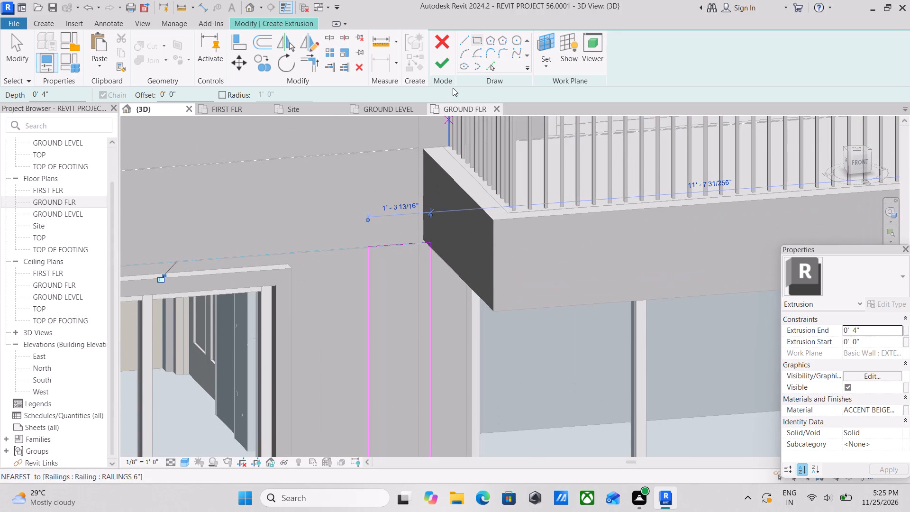
{"action": "scroll", "coordinate": [455, 157], "scroll_direction": "up", "scroll_amount": 4}
{"action": "scroll", "coordinate": [463, 230], "scroll_direction": "down", "scroll_amount": 6}
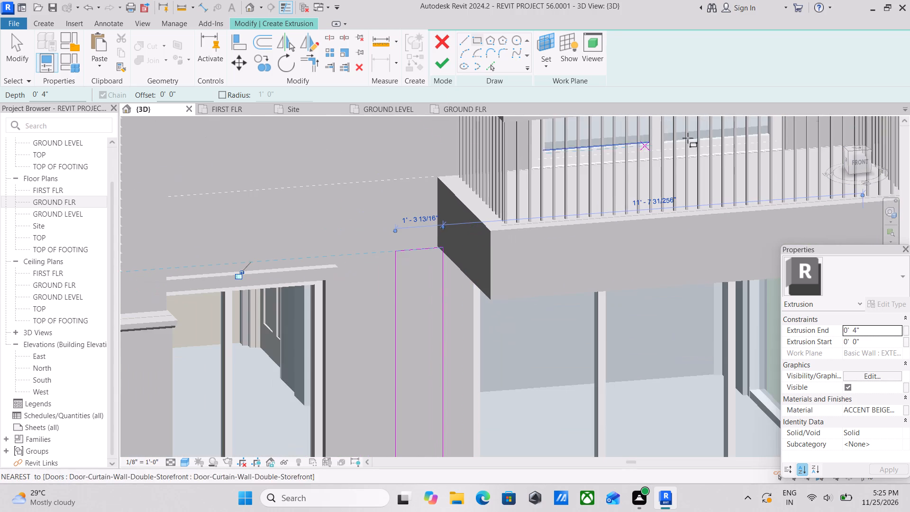
{"action": "scroll", "coordinate": [568, 185], "scroll_direction": "down", "scroll_amount": 1}
{"action": "middle_click_drag", "start_coordinate": [560, 182], "coordinate": [517, 166], "text": "shift"}
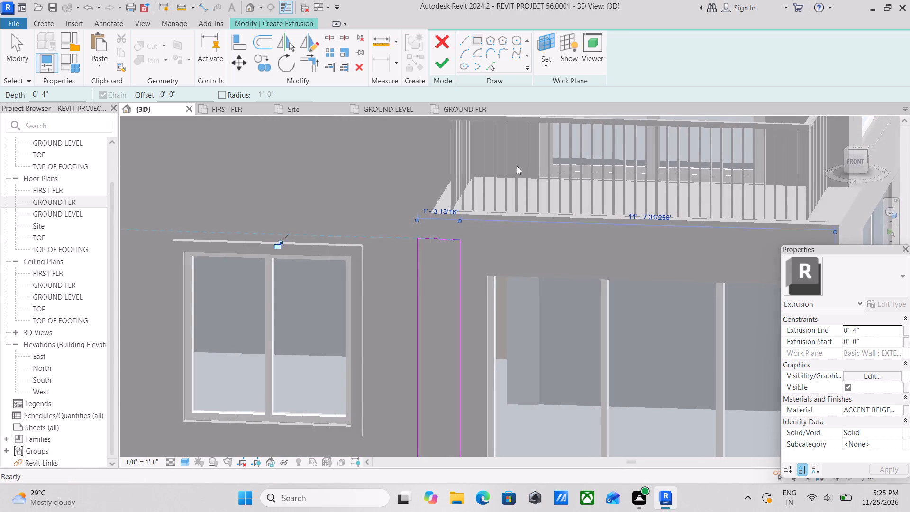
{"action": "left_click", "coordinate": [856, 157]}
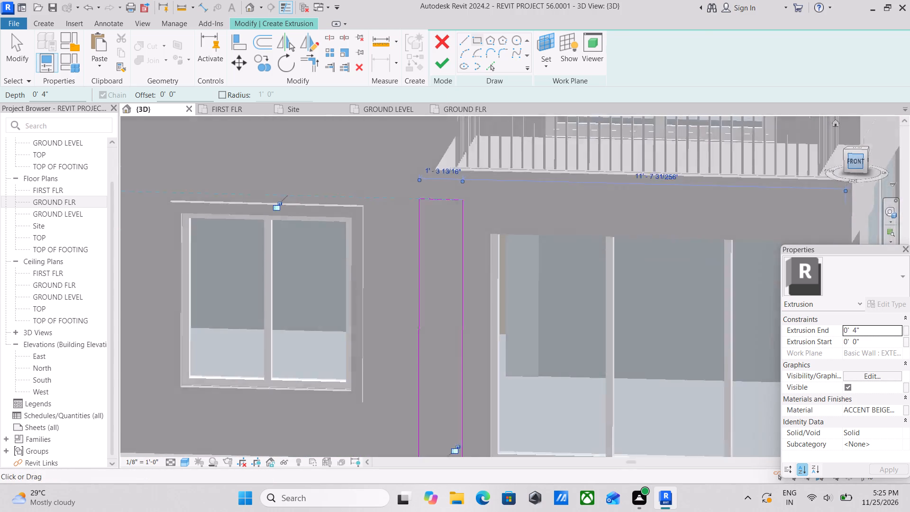
{"action": "scroll", "coordinate": [521, 216], "scroll_direction": "down", "scroll_amount": 2}
{"action": "middle_click_drag", "start_coordinate": [461, 182], "coordinate": [442, 230]}
{"action": "scroll", "coordinate": [461, 183], "scroll_direction": "down", "scroll_amount": 1}
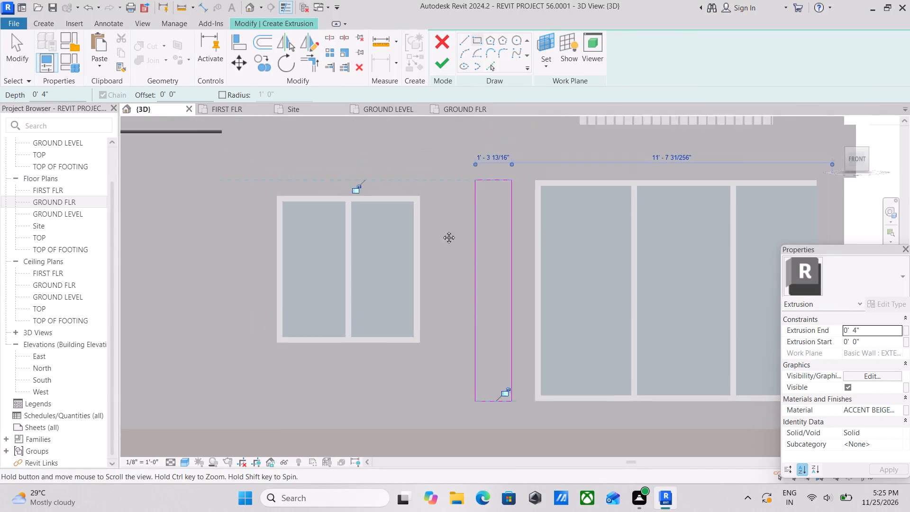
{"action": "middle_click_drag", "start_coordinate": [442, 230], "coordinate": [434, 256]}
{"action": "scroll", "coordinate": [531, 171], "scroll_direction": "up", "scroll_amount": 2}
{"action": "scroll", "coordinate": [516, 206], "scroll_direction": "up", "scroll_amount": 3}
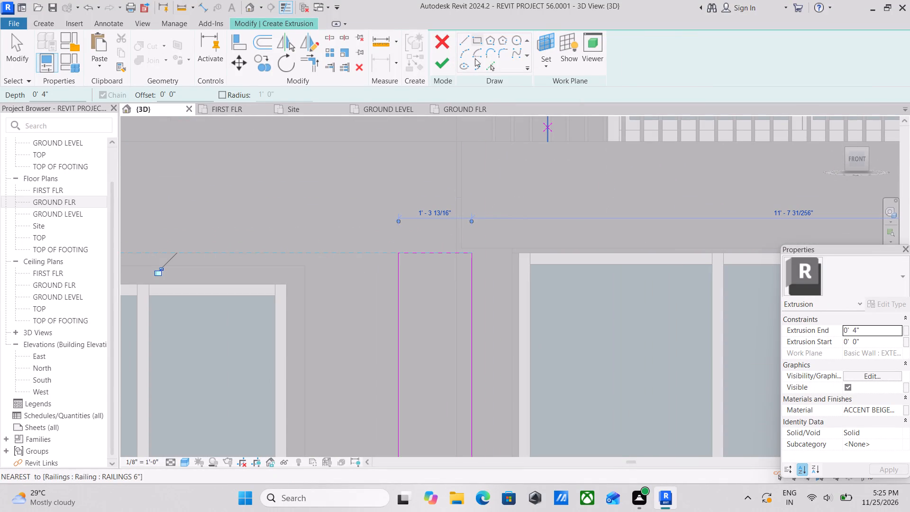
Finish the rectangle as a 4" deep extrusion and complete the in-place model.
{"action": "left_click", "coordinate": [445, 59]}
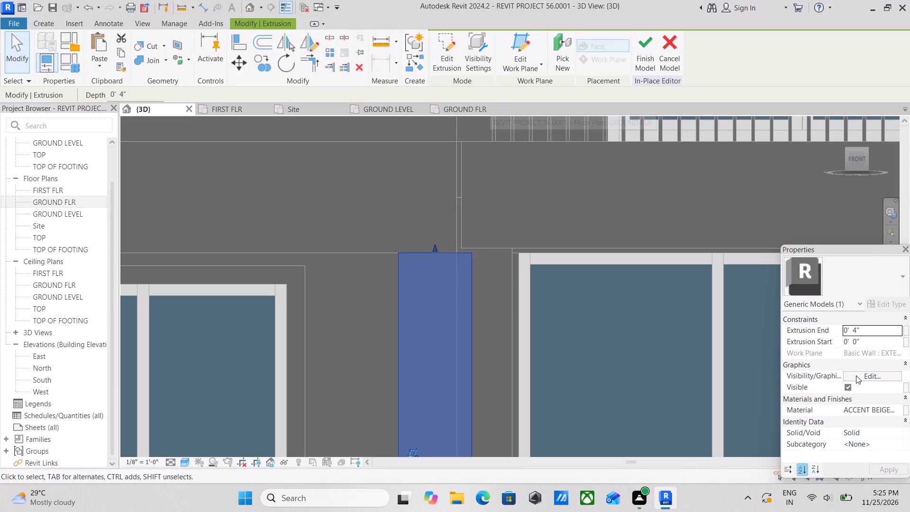
{"action": "scroll", "coordinate": [856, 375], "scroll_direction": "down", "scroll_amount": 3}
{"action": "left_click", "coordinate": [639, 45]}
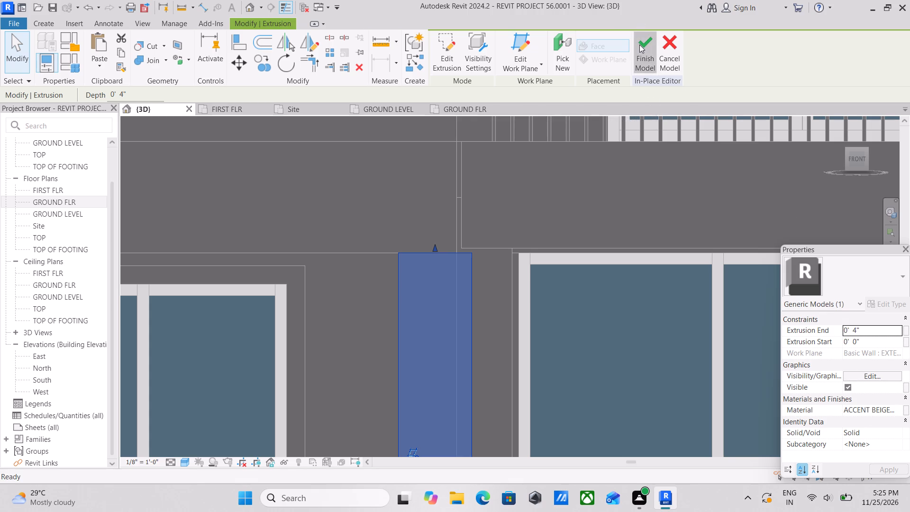
Stretch the top of the new vertical band slightly upward along the wall beside the balcony slab.
{"action": "scroll", "coordinate": [514, 283], "scroll_direction": "down", "scroll_amount": 2}
{"action": "middle_click_drag", "start_coordinate": [513, 283], "coordinate": [474, 179]}
{"action": "middle_click_drag", "start_coordinate": [488, 195], "coordinate": [558, 302], "text": "shift"}
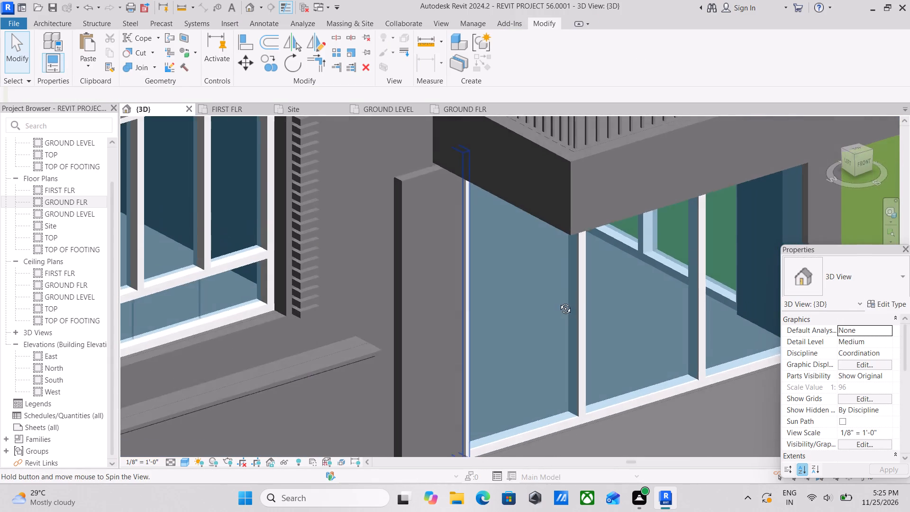
{"action": "middle_click_drag", "start_coordinate": [558, 302], "coordinate": [558, 302], "text": "shift"}
{"action": "left_click", "coordinate": [422, 174]}
{"action": "scroll", "coordinate": [439, 171], "scroll_direction": "up", "scroll_amount": 2}
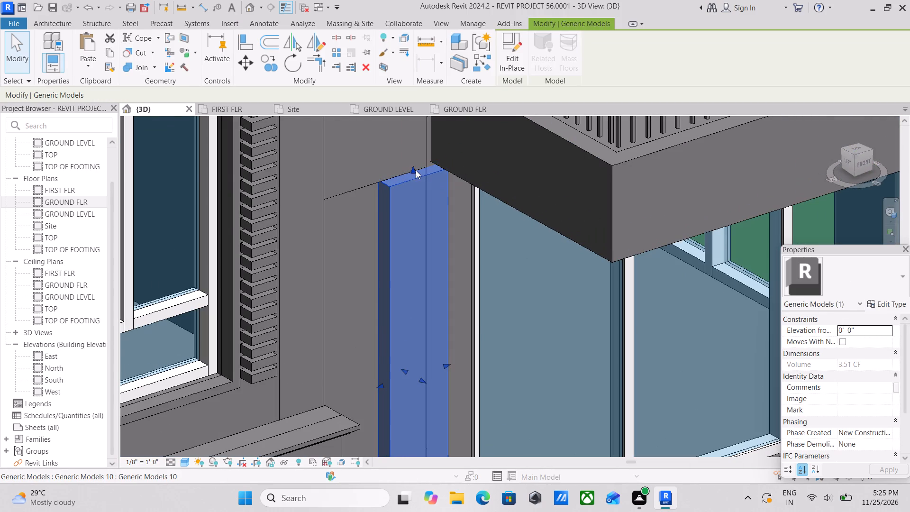
{"action": "left_click_drag", "start_coordinate": [415, 170], "coordinate": [415, 160]}
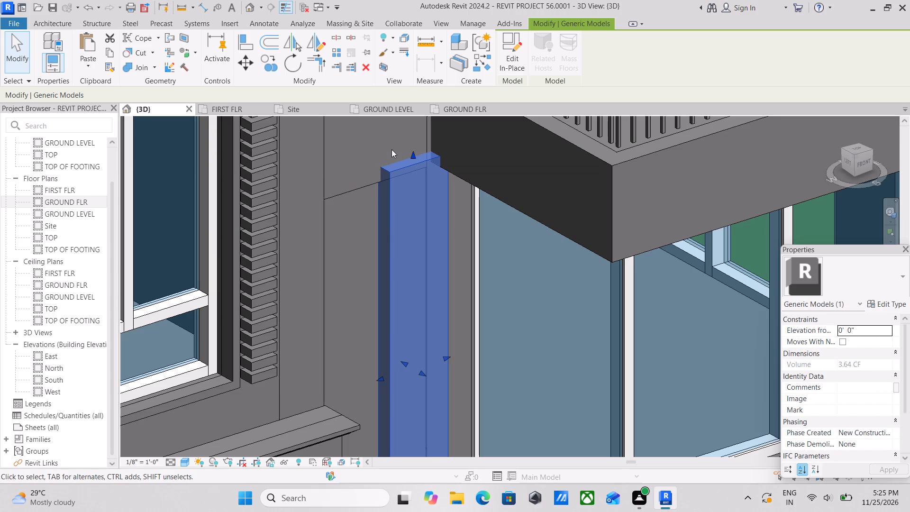
{"action": "scroll", "coordinate": [439, 165], "scroll_direction": "down", "scroll_amount": 7}
{"action": "middle_click_drag", "start_coordinate": [433, 185], "coordinate": [431, 230]}
{"action": "scroll", "coordinate": [431, 230], "scroll_direction": "down", "scroll_amount": 3}
{"action": "key", "text": "Escape"}
Examine the whole front facade with the new band, and the house's right side wall with its windows.
{"action": "scroll", "coordinate": [473, 278], "scroll_direction": "up", "scroll_amount": 2}
{"action": "scroll", "coordinate": [473, 278], "scroll_direction": "down", "scroll_amount": 2}
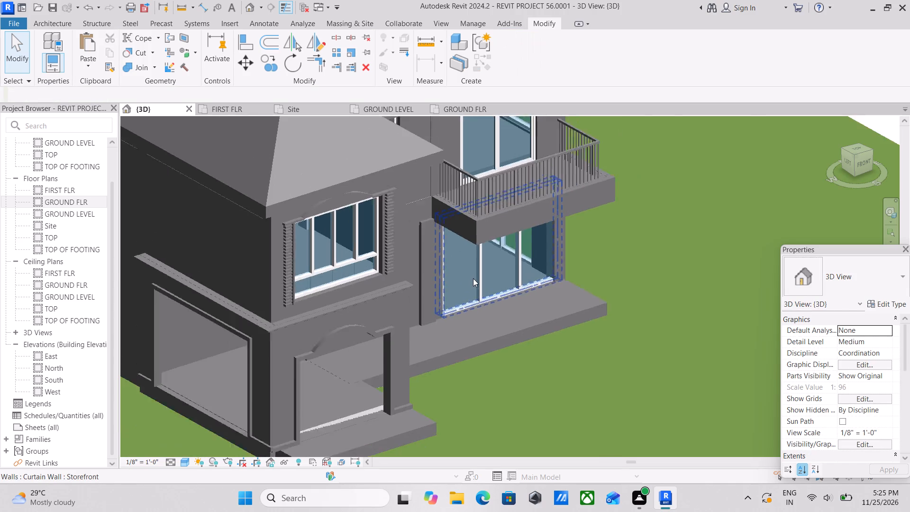
{"action": "scroll", "coordinate": [473, 278], "scroll_direction": "down", "scroll_amount": 3}
{"action": "middle_click_drag", "start_coordinate": [472, 277], "coordinate": [436, 267]}
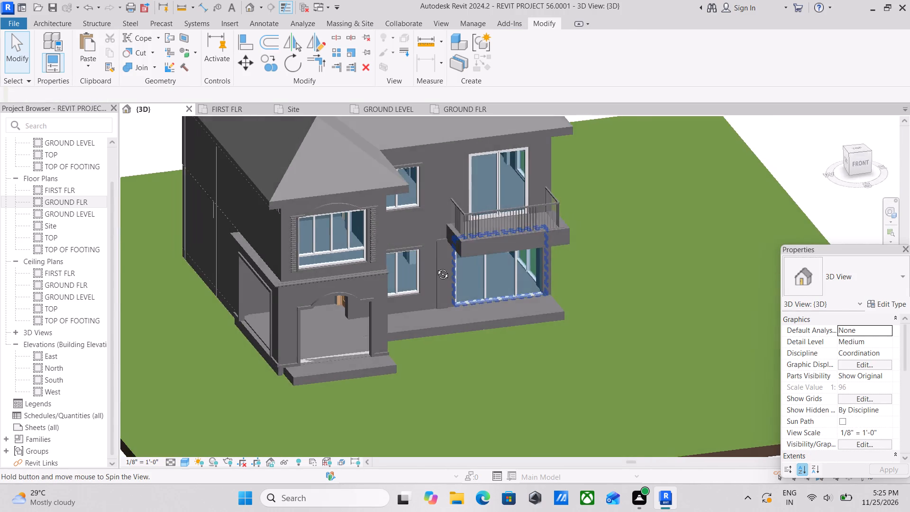
{"action": "middle_click_drag", "start_coordinate": [436, 267], "coordinate": [390, 265]}
{"action": "scroll", "coordinate": [431, 235], "scroll_direction": "up", "scroll_amount": 1}
{"action": "middle_click_drag", "start_coordinate": [434, 239], "coordinate": [329, 192], "text": "shift"}
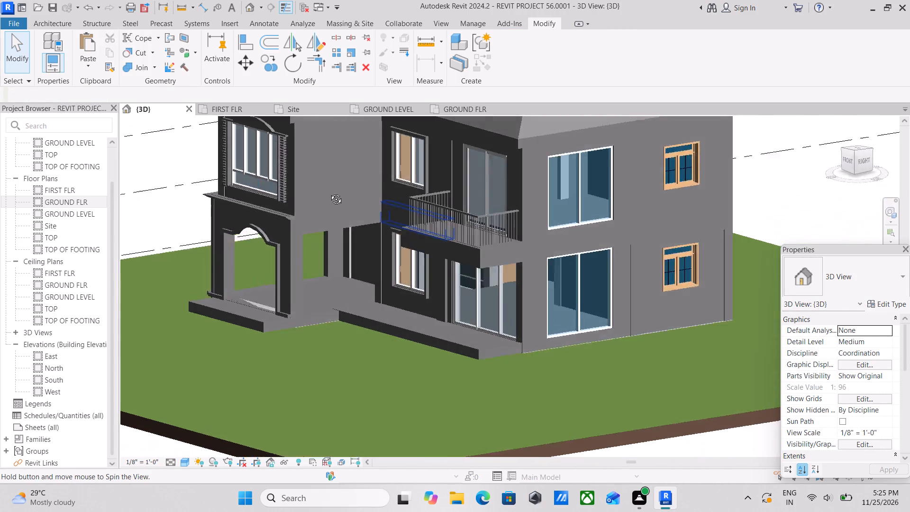
{"action": "middle_click_drag", "start_coordinate": [329, 192], "coordinate": [303, 189], "text": "shift"}
{"action": "middle_click_drag", "start_coordinate": [578, 239], "coordinate": [498, 229], "text": "shift"}
{"action": "middle_click_drag", "start_coordinate": [491, 231], "coordinate": [470, 237], "text": "shift"}
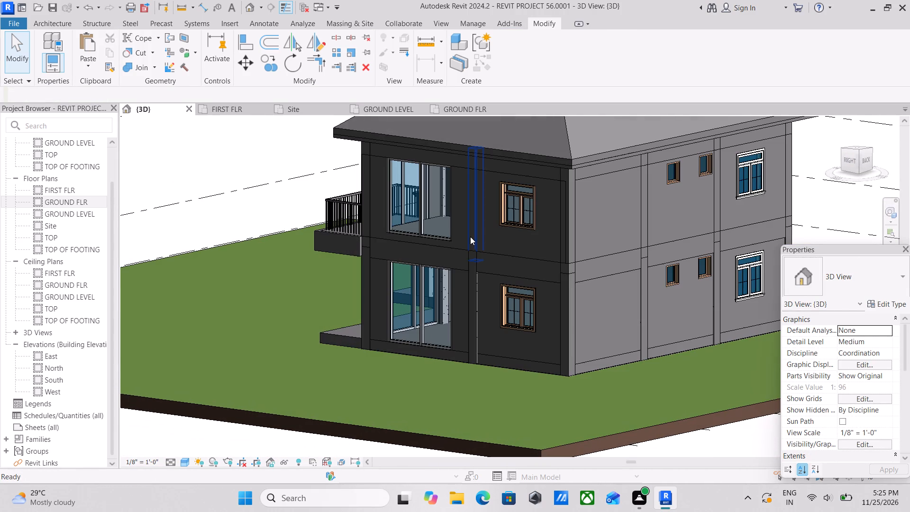
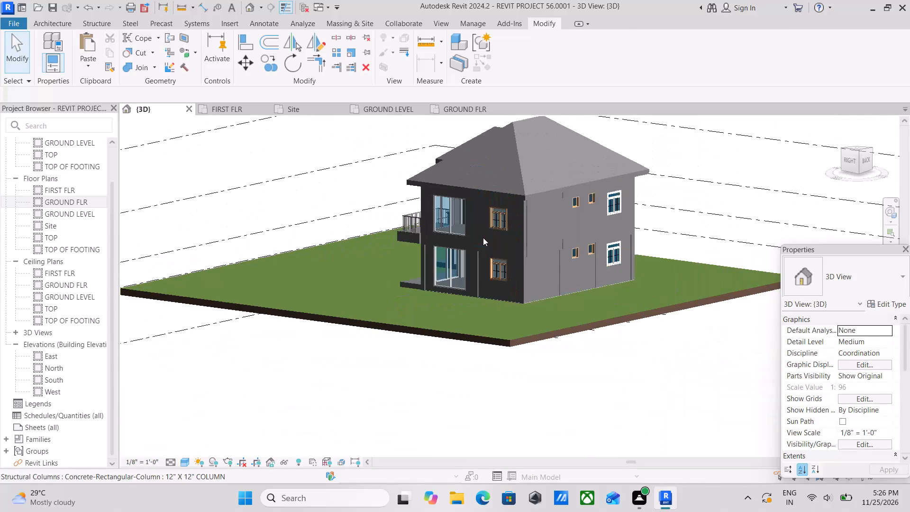
Examine the right side wall between its glazed doors and casement windows, then the adjoining rear wall.
{"action": "scroll", "coordinate": [485, 238], "scroll_direction": "up", "scroll_amount": 10}
{"action": "middle_click_drag", "start_coordinate": [487, 274], "coordinate": [463, 225]}
{"action": "scroll", "coordinate": [447, 303], "scroll_direction": "up", "scroll_amount": 3}
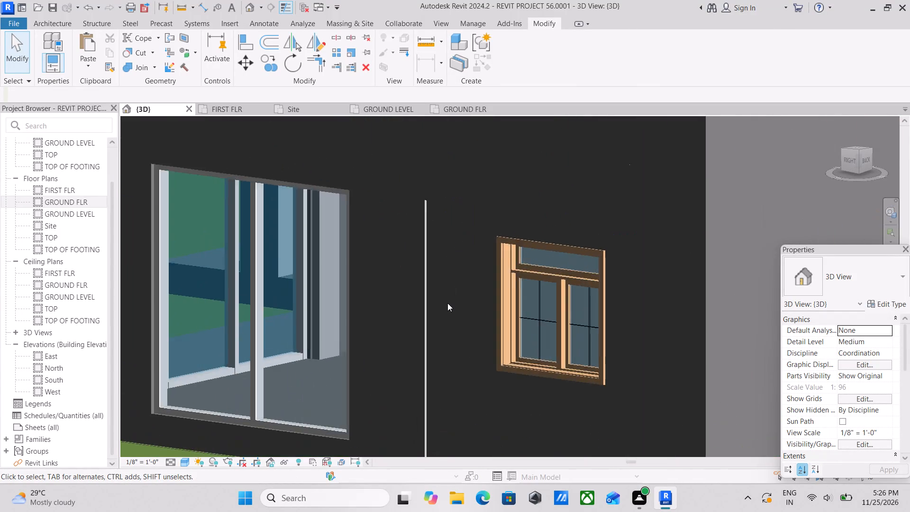
{"action": "scroll", "coordinate": [447, 303], "scroll_direction": "down", "scroll_amount": 8}
{"action": "middle_click_drag", "start_coordinate": [564, 287], "coordinate": [509, 301]}
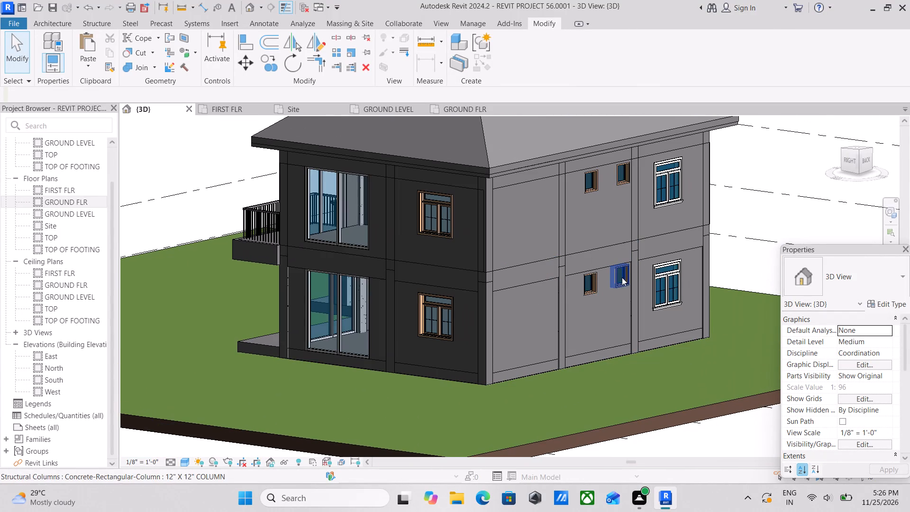
{"action": "middle_click_drag", "start_coordinate": [616, 279], "coordinate": [540, 255], "text": "shift"}
{"action": "middle_click_drag", "start_coordinate": [572, 251], "coordinate": [605, 308], "text": "shift"}
{"action": "scroll", "coordinate": [605, 308], "scroll_direction": "up", "scroll_amount": 2, "text": "shift"}
{"action": "scroll", "coordinate": [639, 313], "scroll_direction": "up", "scroll_amount": 2}
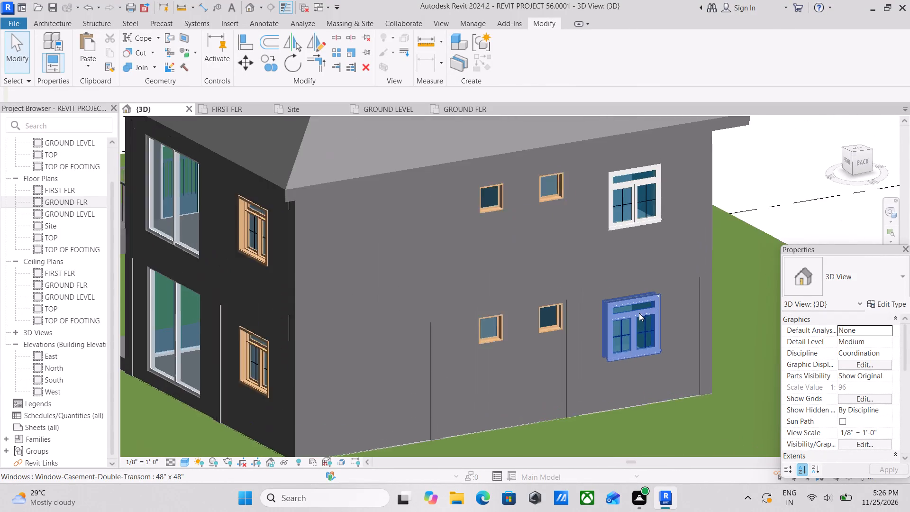
{"action": "scroll", "coordinate": [639, 313], "scroll_direction": "up", "scroll_amount": 2}
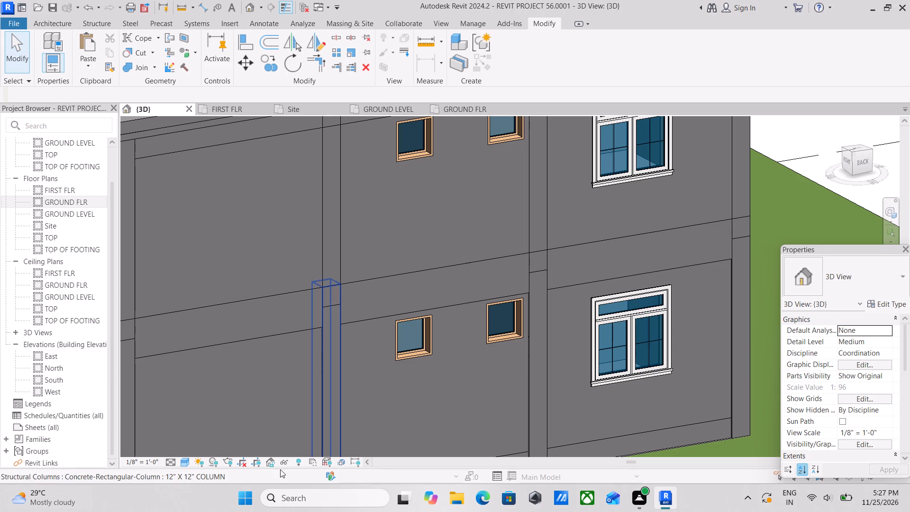
Inspect the rear wall's column and beam lines around the small fixed windows and the double casement windows.
{"action": "scroll", "coordinate": [325, 285], "scroll_direction": "down", "scroll_amount": 7}
{"action": "middle_click_drag", "start_coordinate": [322, 293], "coordinate": [328, 329]}
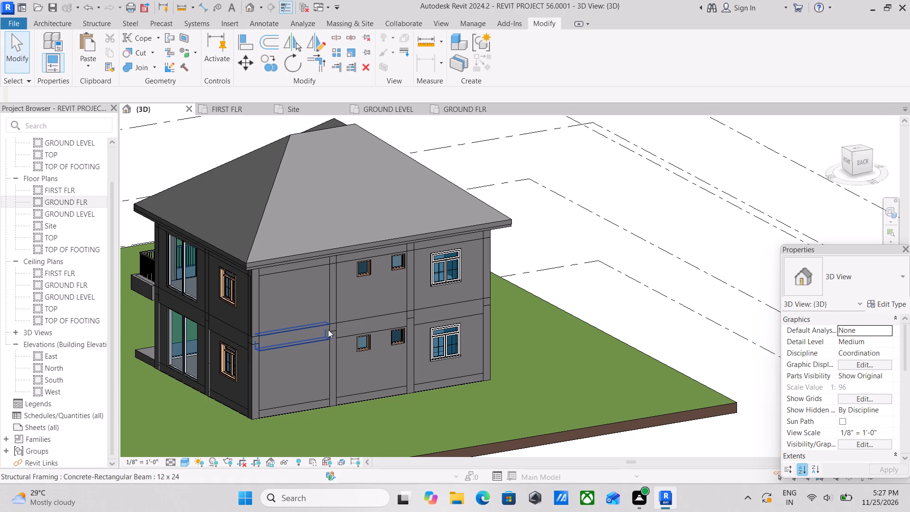
{"action": "scroll", "coordinate": [328, 329], "scroll_direction": "up", "scroll_amount": 2}
{"action": "scroll", "coordinate": [328, 329], "scroll_direction": "down", "scroll_amount": 1}
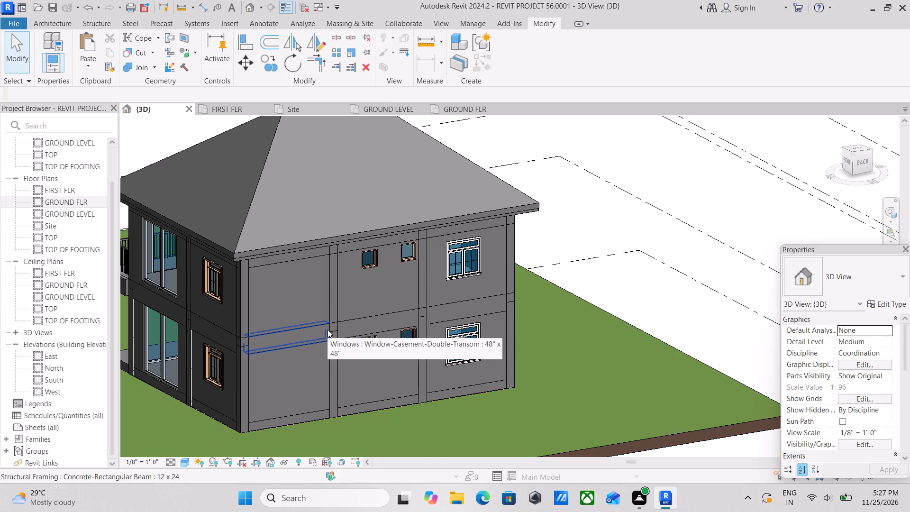
{"action": "scroll", "coordinate": [315, 334], "scroll_direction": "down", "scroll_amount": 3}
{"action": "scroll", "coordinate": [309, 337], "scroll_direction": "up", "scroll_amount": 6}
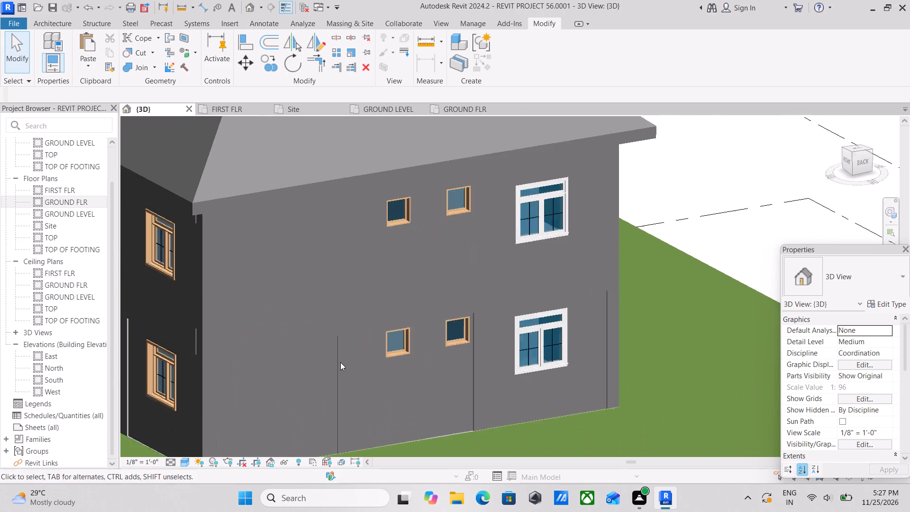
{"action": "scroll", "coordinate": [340, 362], "scroll_direction": "up", "scroll_amount": 2}
{"action": "middle_click_drag", "start_coordinate": [414, 341], "coordinate": [288, 386]}
{"action": "scroll", "coordinate": [288, 386], "scroll_direction": "up", "scroll_amount": 3}
{"action": "middle_click_drag", "start_coordinate": [390, 342], "coordinate": [253, 395]}
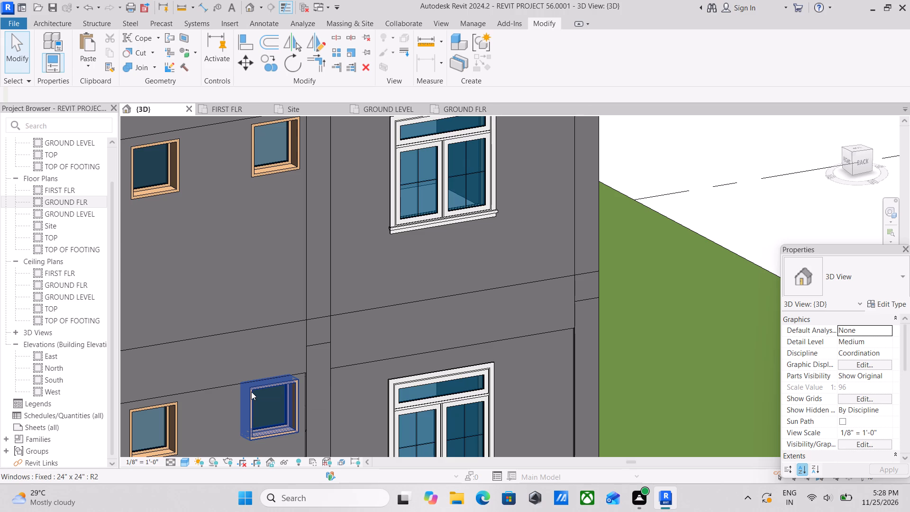
{"action": "scroll", "coordinate": [251, 392], "scroll_direction": "up", "scroll_amount": 4}
{"action": "scroll", "coordinate": [251, 392], "scroll_direction": "down", "scroll_amount": 2}
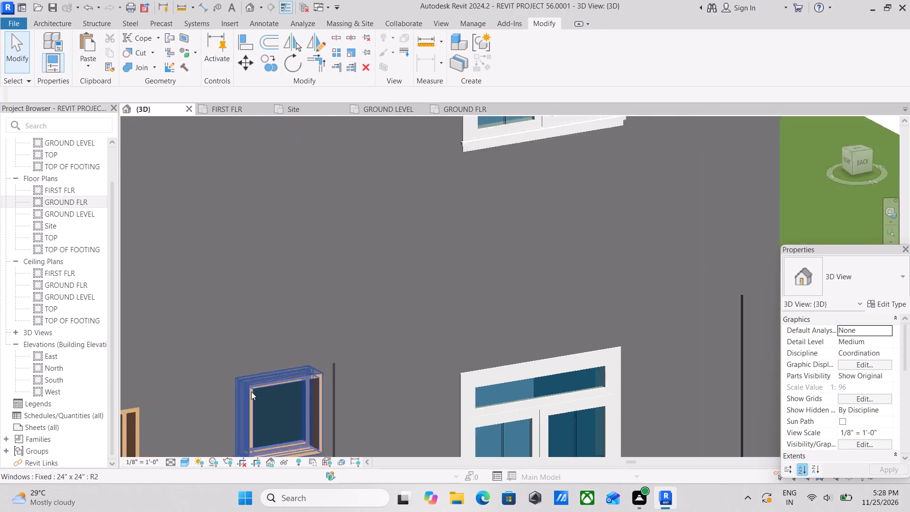
{"action": "scroll", "coordinate": [251, 392], "scroll_direction": "down", "scroll_amount": 4}
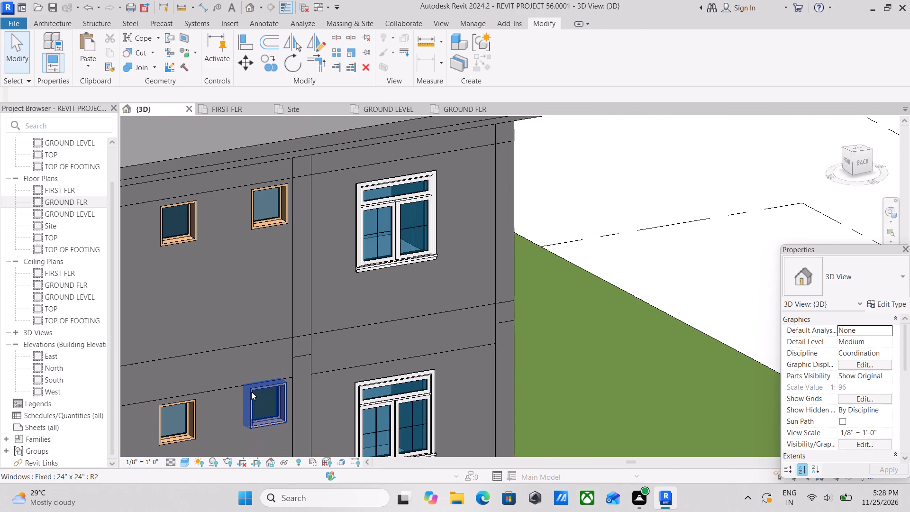
{"action": "scroll", "coordinate": [251, 392], "scroll_direction": "up", "scroll_amount": 2}
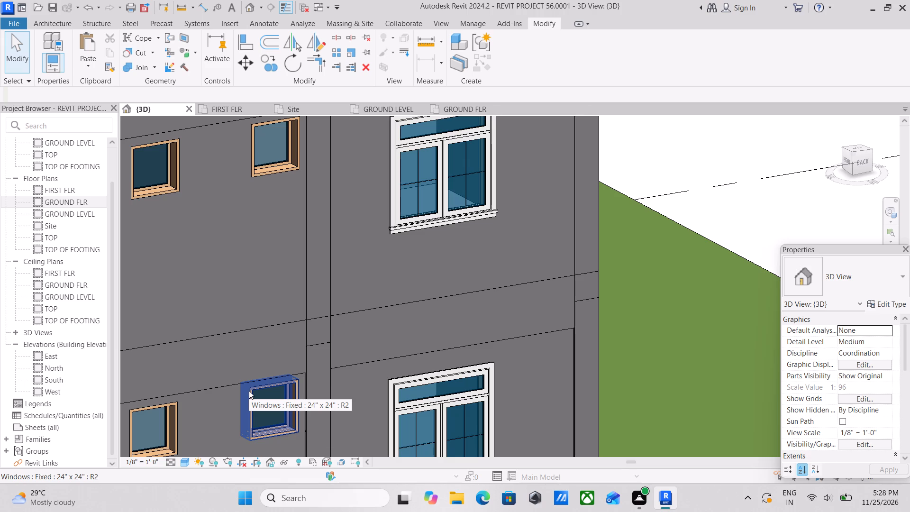
{"action": "scroll", "coordinate": [249, 391], "scroll_direction": "down", "scroll_amount": 3}
{"action": "scroll", "coordinate": [249, 391], "scroll_direction": "up", "scroll_amount": 4}
{"action": "scroll", "coordinate": [249, 391], "scroll_direction": "down", "scroll_amount": 7}
{"action": "middle_click_drag", "start_coordinate": [248, 391], "coordinate": [321, 314]}
{"action": "scroll", "coordinate": [311, 320], "scroll_direction": "down", "scroll_amount": 4}
{"action": "scroll", "coordinate": [304, 328], "scroll_direction": "up", "scroll_amount": 1}
{"action": "middle_click_drag", "start_coordinate": [301, 329], "coordinate": [401, 316]}
{"action": "middle_click_drag", "start_coordinate": [359, 327], "coordinate": [380, 373]}
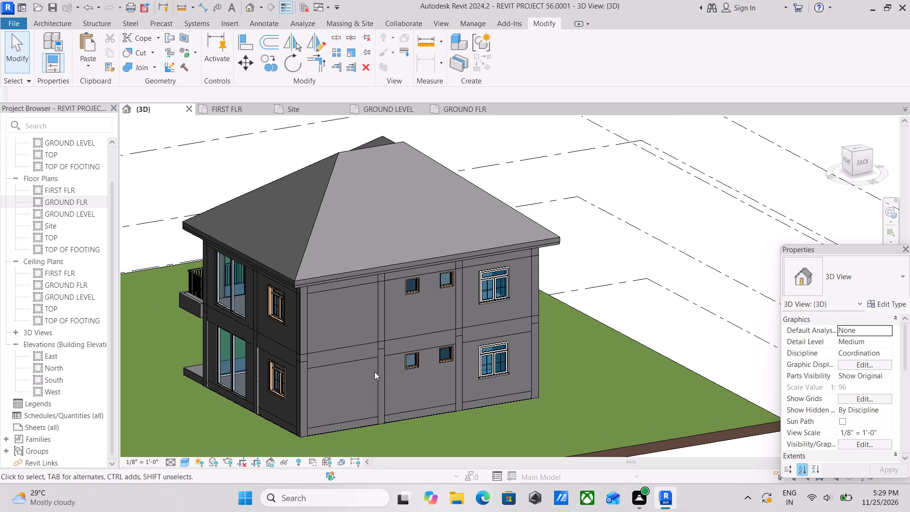
Review the rear wall's windows up close, and the rear corner together with the right side wall and roof.
{"action": "scroll", "coordinate": [374, 372], "scroll_direction": "down", "scroll_amount": 2}
{"action": "scroll", "coordinate": [374, 372], "scroll_direction": "up", "scroll_amount": 7}
{"action": "scroll", "coordinate": [449, 341], "scroll_direction": "up", "scroll_amount": 1}
{"action": "middle_click_drag", "start_coordinate": [449, 341], "coordinate": [240, 360]}
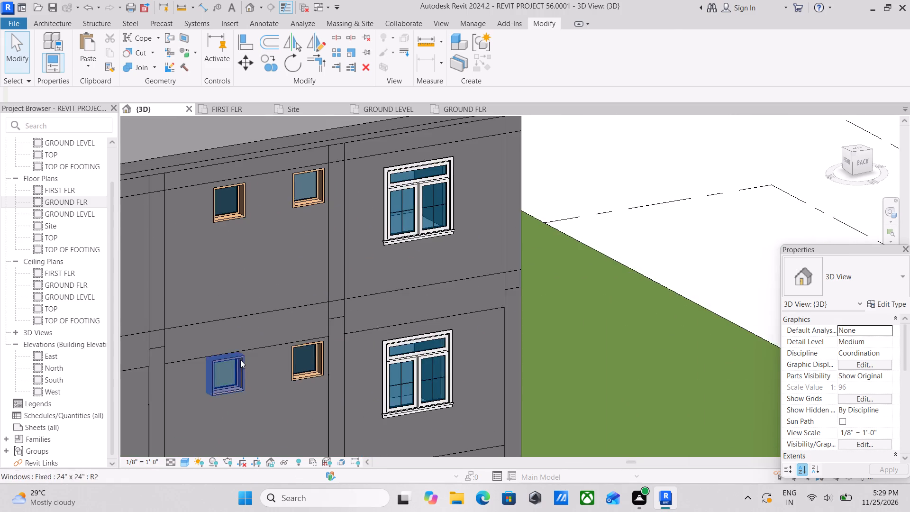
{"action": "middle_click_drag", "start_coordinate": [371, 328], "coordinate": [341, 357]}
{"action": "scroll", "coordinate": [326, 354], "scroll_direction": "up", "scroll_amount": 2}
{"action": "scroll", "coordinate": [326, 353], "scroll_direction": "down", "scroll_amount": 4}
{"action": "middle_click_drag", "start_coordinate": [204, 370], "coordinate": [444, 286]}
{"action": "scroll", "coordinate": [309, 340], "scroll_direction": "down", "scroll_amount": 1}
{"action": "middle_click_drag", "start_coordinate": [310, 340], "coordinate": [391, 320]}
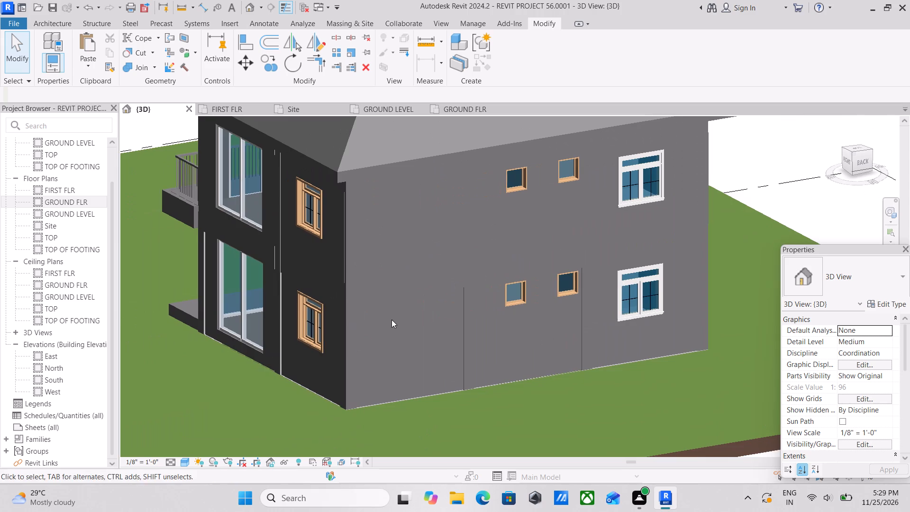
{"action": "middle_click_drag", "start_coordinate": [442, 325], "coordinate": [422, 362]}
{"action": "middle_click_drag", "start_coordinate": [435, 351], "coordinate": [433, 395]}
{"action": "middle_click_drag", "start_coordinate": [352, 385], "coordinate": [437, 409]}
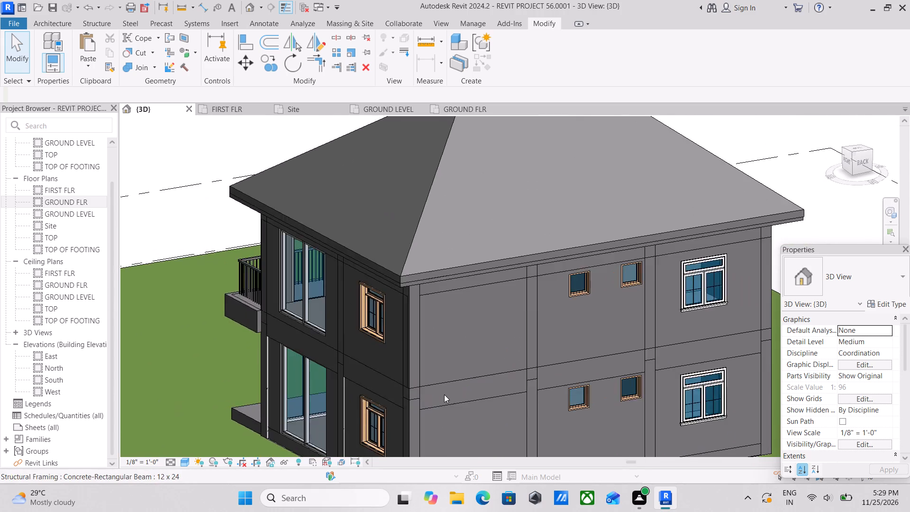
{"action": "scroll", "coordinate": [444, 392], "scroll_direction": "down", "scroll_amount": 4}
{"action": "middle_click_drag", "start_coordinate": [383, 409], "coordinate": [460, 358]}
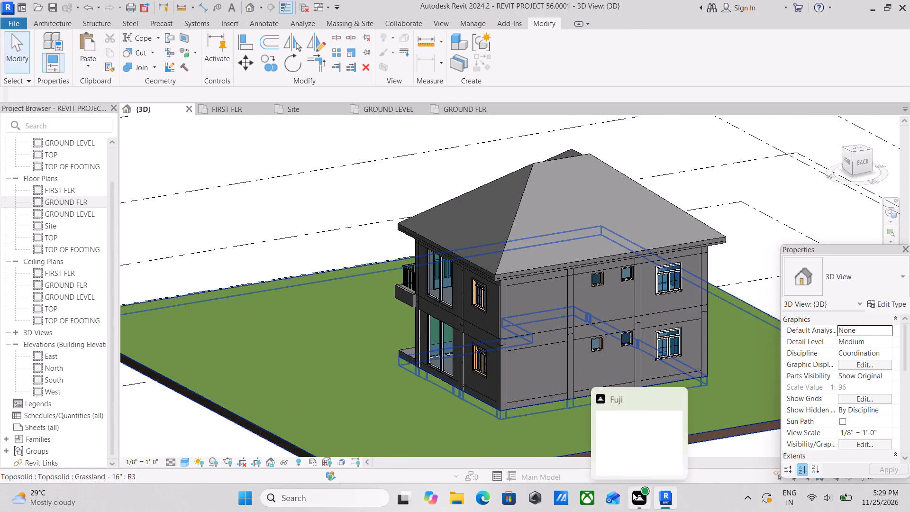
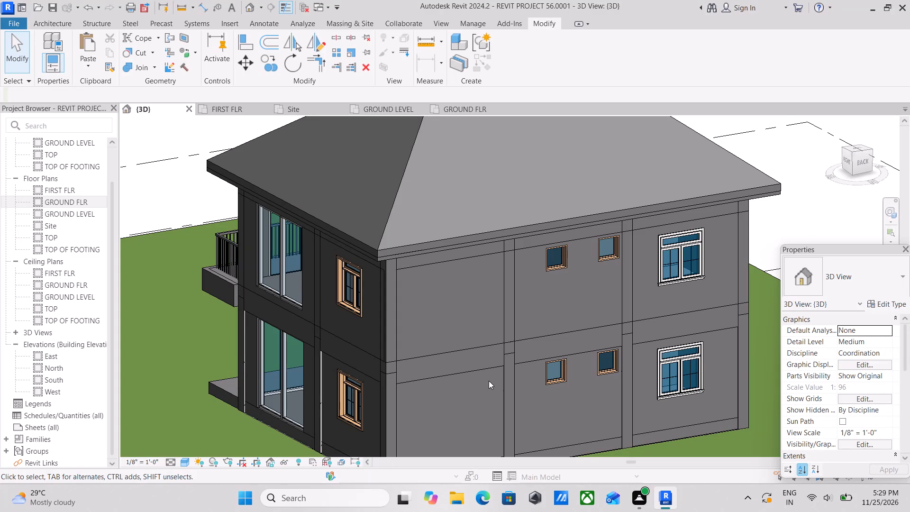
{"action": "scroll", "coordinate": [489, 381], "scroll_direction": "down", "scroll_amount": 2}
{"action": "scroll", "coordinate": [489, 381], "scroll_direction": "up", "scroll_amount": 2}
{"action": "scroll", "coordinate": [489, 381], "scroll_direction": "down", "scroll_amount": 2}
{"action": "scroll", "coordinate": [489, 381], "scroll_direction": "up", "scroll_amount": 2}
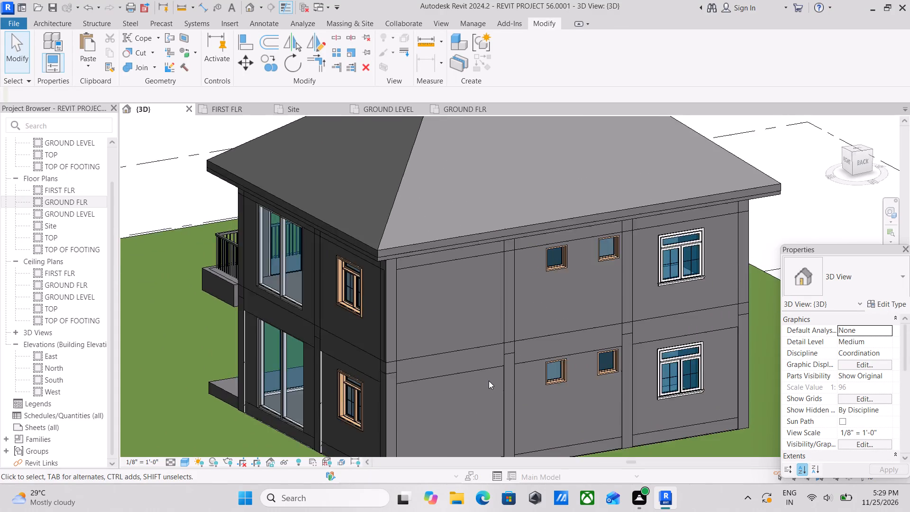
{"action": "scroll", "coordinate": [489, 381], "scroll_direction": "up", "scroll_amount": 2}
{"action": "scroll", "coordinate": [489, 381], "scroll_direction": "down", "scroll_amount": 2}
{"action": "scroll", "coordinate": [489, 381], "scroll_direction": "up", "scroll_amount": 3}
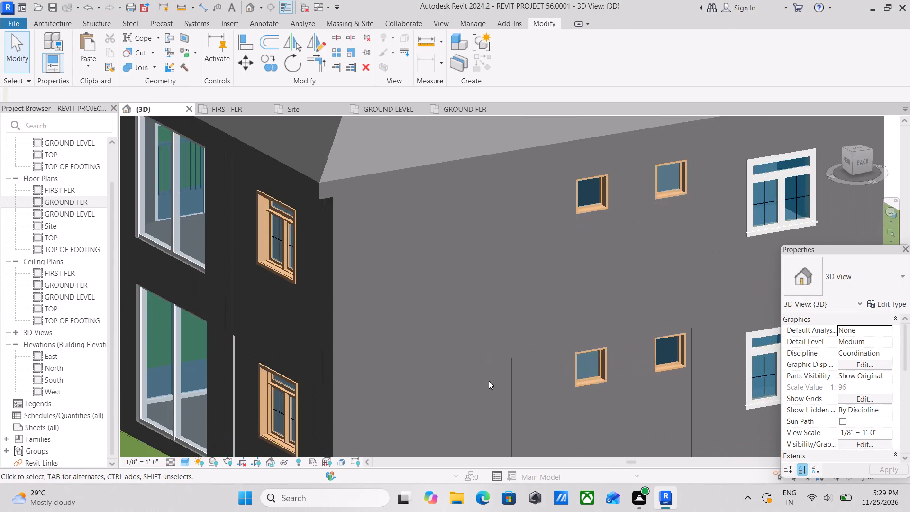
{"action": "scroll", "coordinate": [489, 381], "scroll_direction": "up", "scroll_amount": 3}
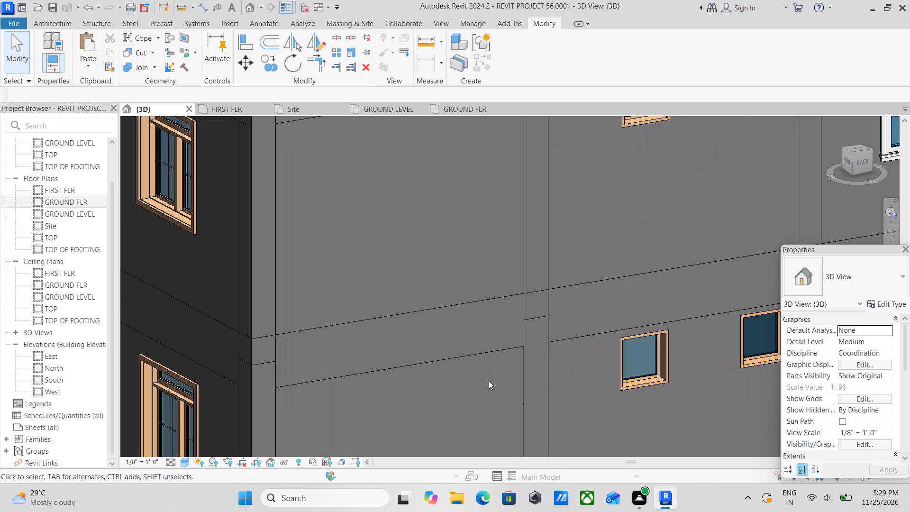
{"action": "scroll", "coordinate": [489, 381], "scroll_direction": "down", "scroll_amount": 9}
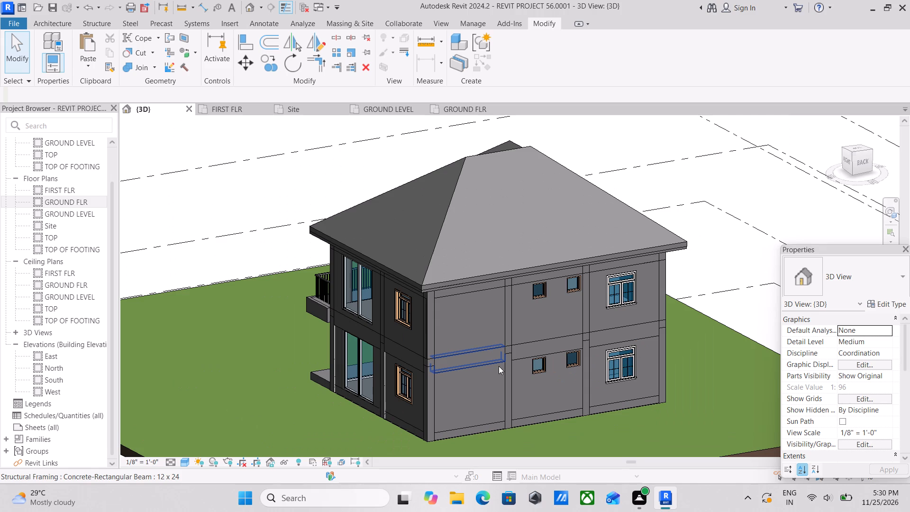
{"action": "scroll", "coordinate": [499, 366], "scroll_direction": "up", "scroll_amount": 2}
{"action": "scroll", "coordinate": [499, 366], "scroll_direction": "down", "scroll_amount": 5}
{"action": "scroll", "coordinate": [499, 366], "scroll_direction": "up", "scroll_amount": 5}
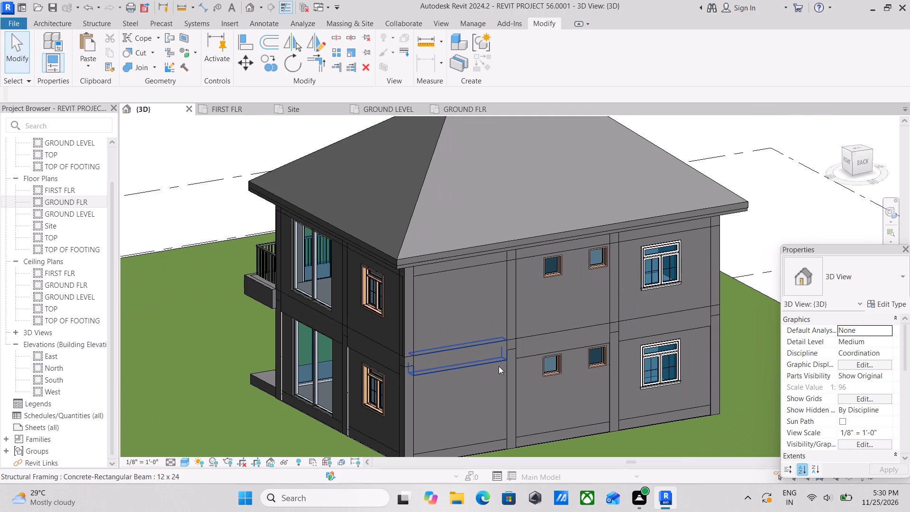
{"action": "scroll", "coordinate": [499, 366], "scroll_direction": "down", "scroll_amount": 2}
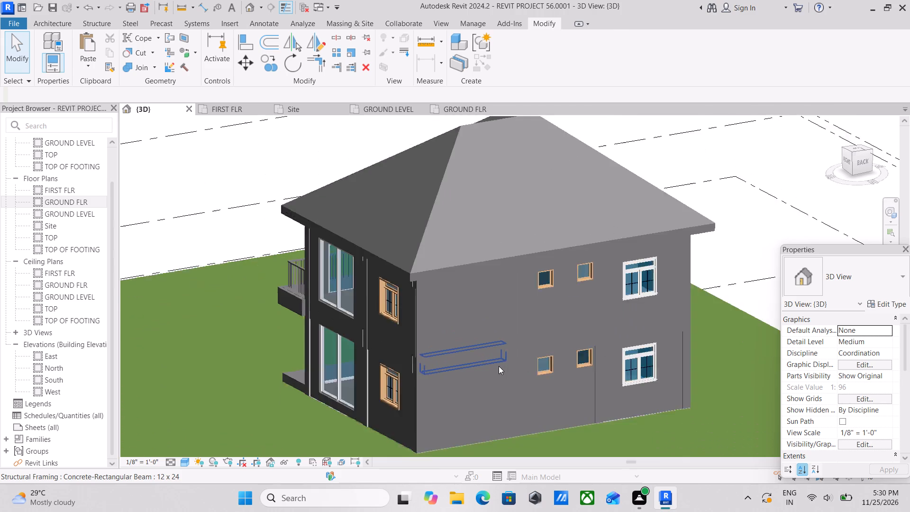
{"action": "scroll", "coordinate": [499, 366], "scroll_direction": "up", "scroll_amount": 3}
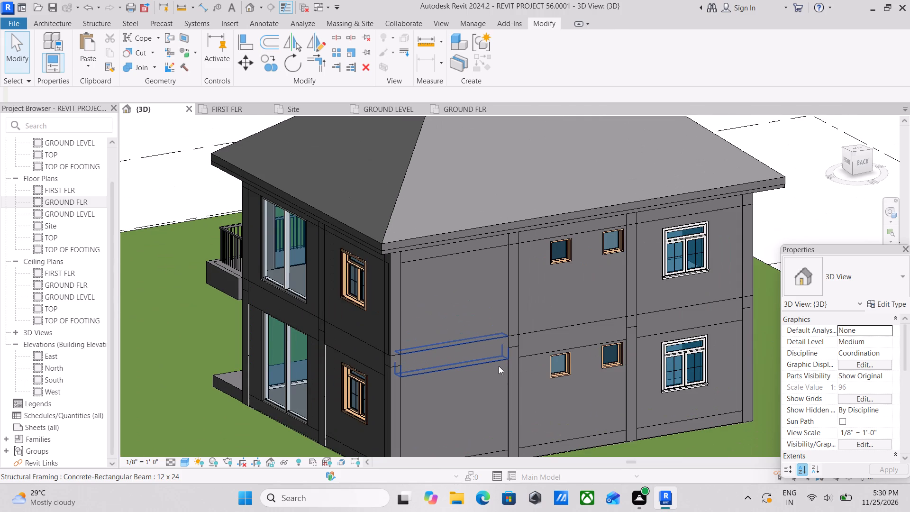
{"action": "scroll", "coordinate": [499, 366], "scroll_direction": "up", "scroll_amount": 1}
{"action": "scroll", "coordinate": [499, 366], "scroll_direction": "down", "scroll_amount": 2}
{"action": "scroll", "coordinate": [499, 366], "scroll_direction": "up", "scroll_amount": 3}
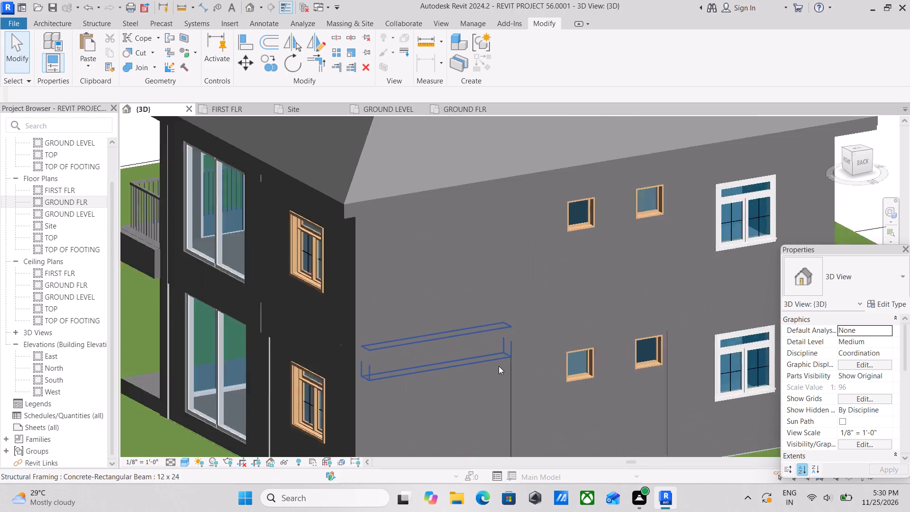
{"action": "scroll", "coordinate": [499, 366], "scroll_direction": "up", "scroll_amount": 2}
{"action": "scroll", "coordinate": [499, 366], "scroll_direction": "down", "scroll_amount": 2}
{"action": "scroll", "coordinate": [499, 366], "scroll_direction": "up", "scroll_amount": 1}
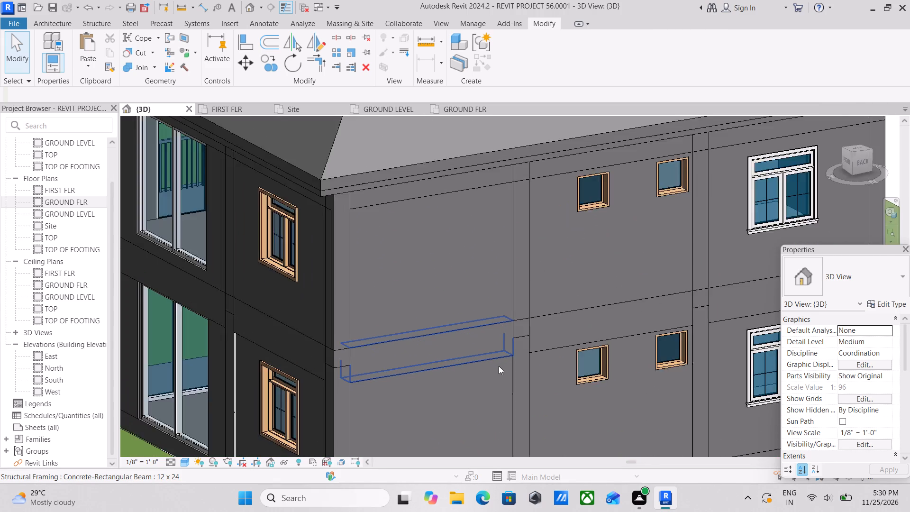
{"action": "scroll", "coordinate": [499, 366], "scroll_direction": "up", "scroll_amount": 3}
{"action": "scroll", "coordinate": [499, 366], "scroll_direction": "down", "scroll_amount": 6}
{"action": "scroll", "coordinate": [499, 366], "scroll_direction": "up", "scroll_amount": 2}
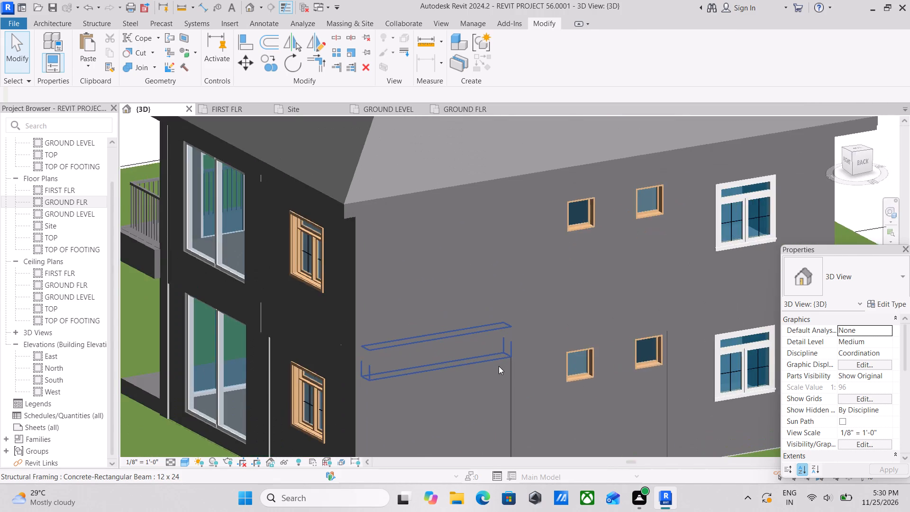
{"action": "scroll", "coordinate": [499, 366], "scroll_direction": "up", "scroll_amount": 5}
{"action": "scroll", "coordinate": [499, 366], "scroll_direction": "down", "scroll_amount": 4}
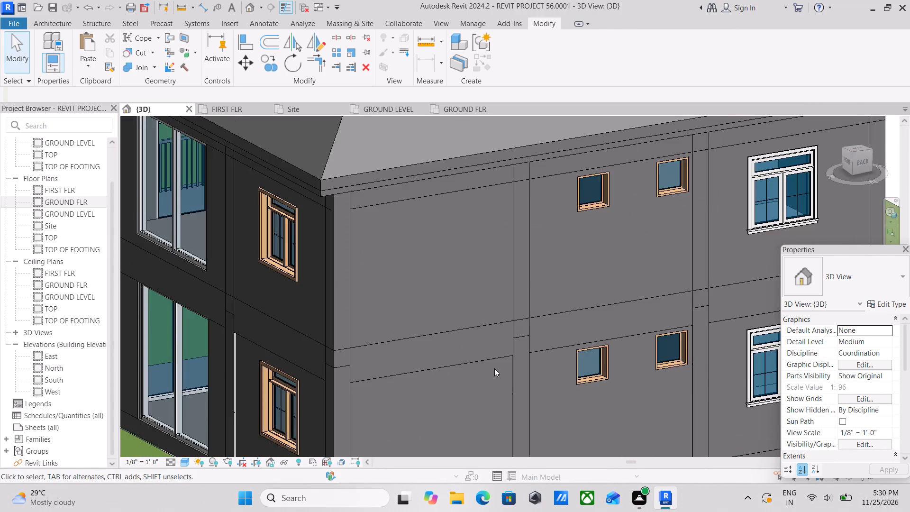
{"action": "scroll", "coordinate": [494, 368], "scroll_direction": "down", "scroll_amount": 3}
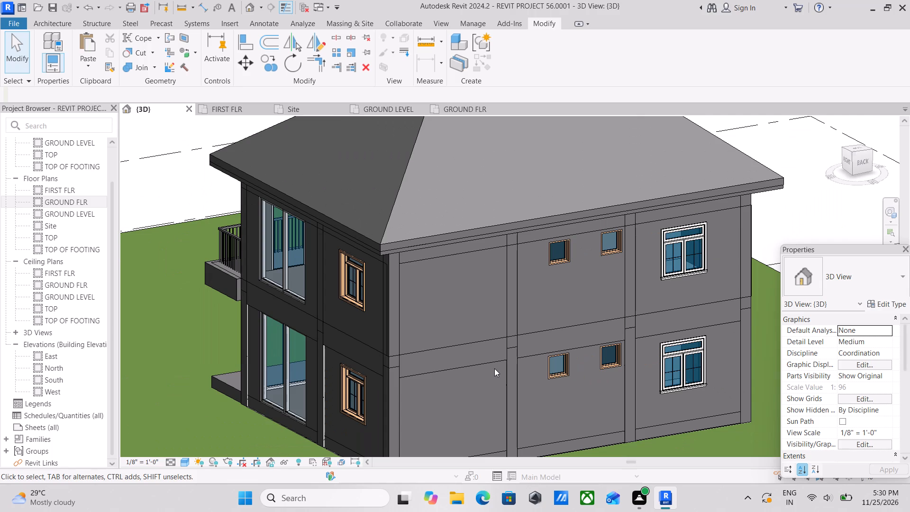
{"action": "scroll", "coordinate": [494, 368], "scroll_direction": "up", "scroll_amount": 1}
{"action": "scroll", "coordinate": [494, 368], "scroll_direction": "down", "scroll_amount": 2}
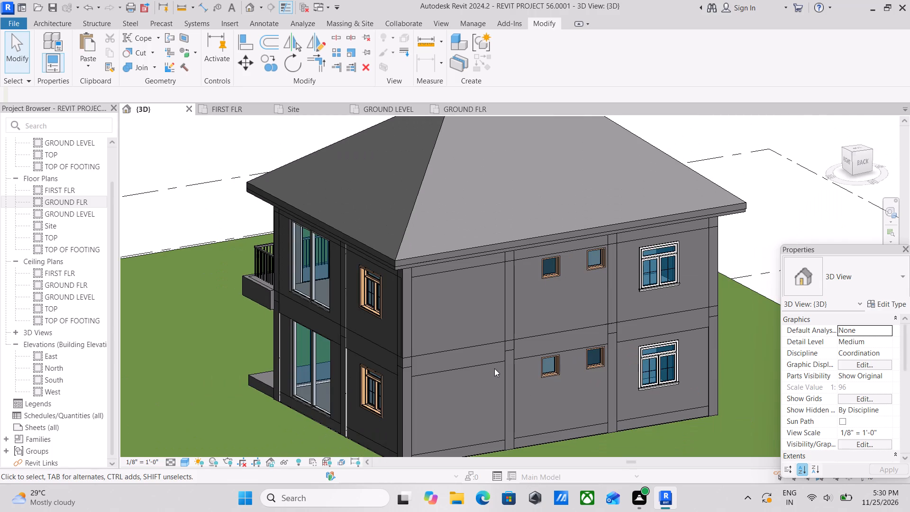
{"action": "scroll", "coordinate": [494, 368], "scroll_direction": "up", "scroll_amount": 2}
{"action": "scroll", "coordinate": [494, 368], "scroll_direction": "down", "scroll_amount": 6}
Examine the front facade's balcony, glazed doors and projecting bay, ending close up on the bay's upper four-pane window and its side trim.
{"action": "middle_click_drag", "start_coordinate": [530, 364], "coordinate": [453, 373]}
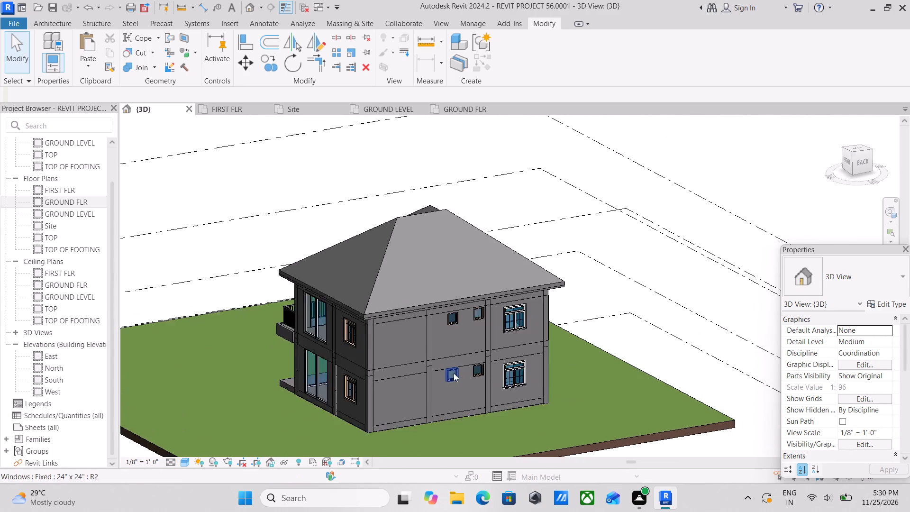
{"action": "scroll", "coordinate": [457, 372], "scroll_direction": "up", "scroll_amount": 2}
{"action": "middle_click_drag", "start_coordinate": [524, 375], "coordinate": [469, 356]}
{"action": "scroll", "coordinate": [474, 357], "scroll_direction": "up", "scroll_amount": 1}
{"action": "middle_click_drag", "start_coordinate": [483, 364], "coordinate": [209, 338], "text": "shift"}
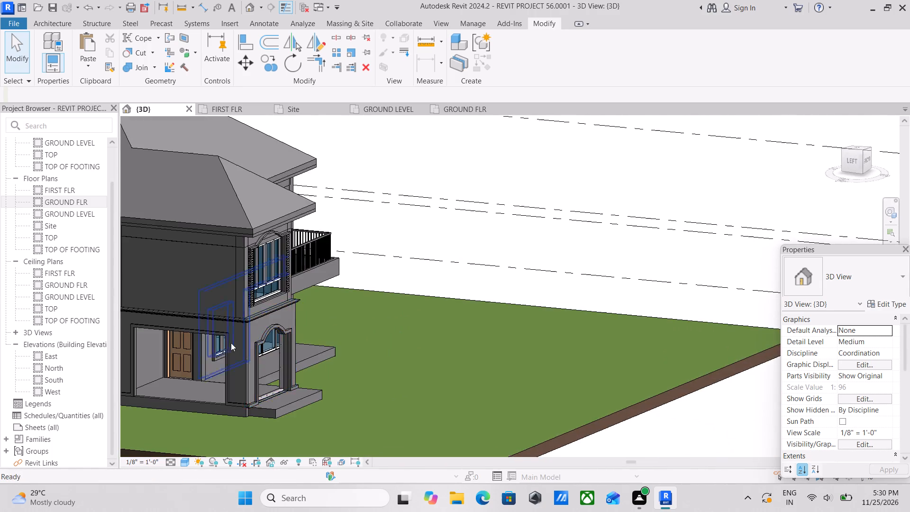
{"action": "middle_click_drag", "start_coordinate": [389, 347], "coordinate": [619, 351]}
{"action": "middle_click_drag", "start_coordinate": [430, 384], "coordinate": [334, 369], "text": "shift"}
{"action": "middle_click_drag", "start_coordinate": [563, 351], "coordinate": [444, 397]}
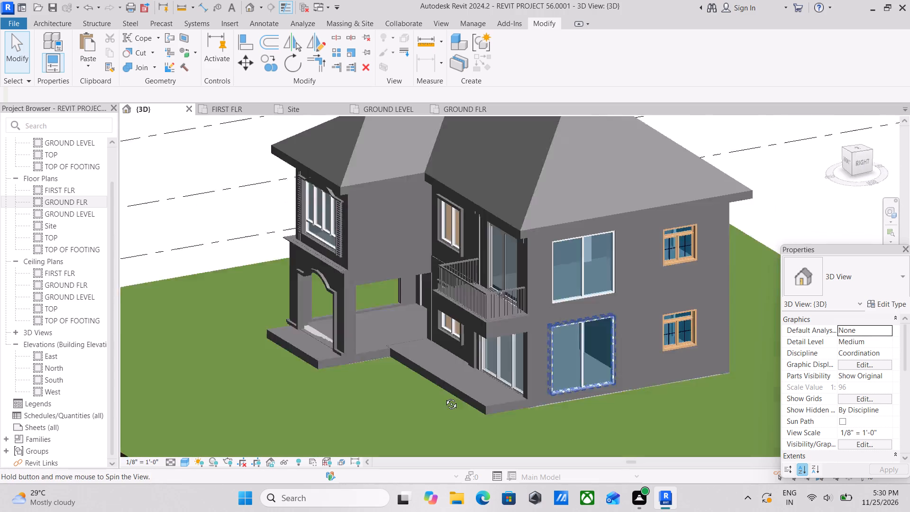
{"action": "middle_click_drag", "start_coordinate": [444, 397], "coordinate": [448, 394]}
{"action": "middle_click_drag", "start_coordinate": [480, 390], "coordinate": [562, 385], "text": "shift"}
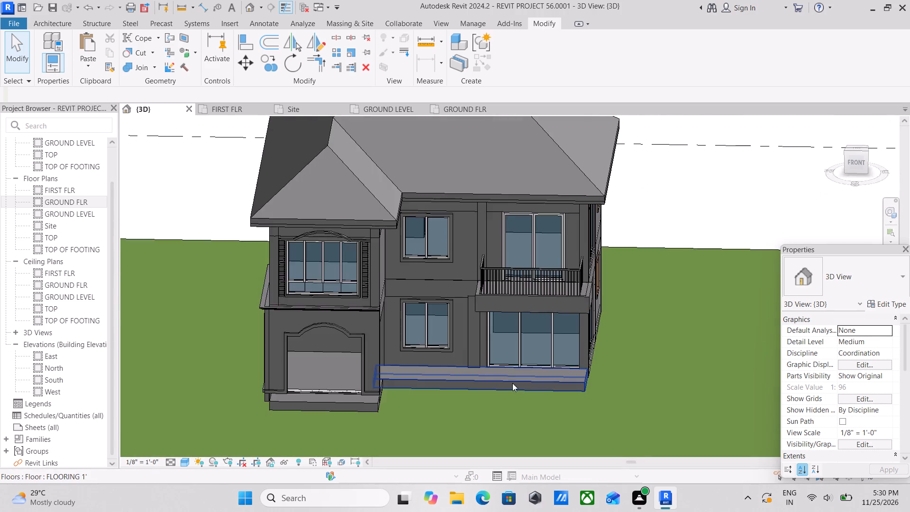
{"action": "middle_click_drag", "start_coordinate": [461, 369], "coordinate": [513, 343], "text": "shift"}
{"action": "scroll", "coordinate": [531, 333], "scroll_direction": "up", "scroll_amount": 2}
{"action": "scroll", "coordinate": [444, 310], "scroll_direction": "up", "scroll_amount": 2}
{"action": "middle_click_drag", "start_coordinate": [444, 310], "coordinate": [456, 395]}
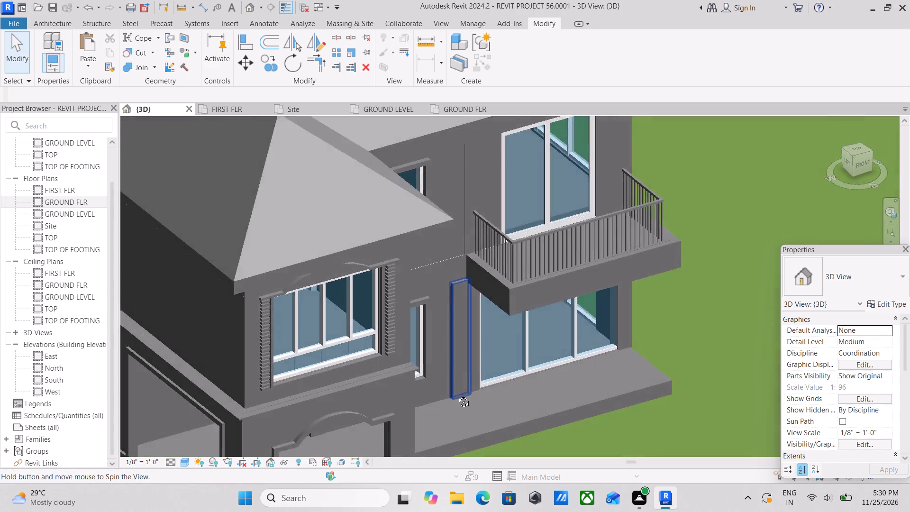
{"action": "middle_click_drag", "start_coordinate": [456, 395], "coordinate": [349, 362]}
{"action": "middle_click_drag", "start_coordinate": [426, 342], "coordinate": [465, 492]}
{"action": "middle_click_drag", "start_coordinate": [463, 483], "coordinate": [477, 418], "text": "shift"}
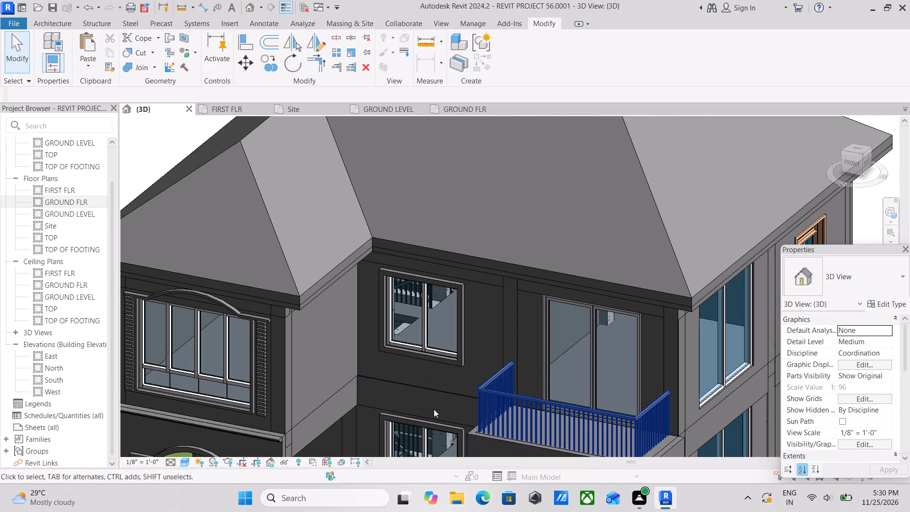
{"action": "scroll", "coordinate": [262, 388], "scroll_direction": "up", "scroll_amount": 3}
{"action": "middle_click_drag", "start_coordinate": [262, 388], "coordinate": [429, 341]}
{"action": "middle_click_drag", "start_coordinate": [393, 375], "coordinate": [309, 340]}
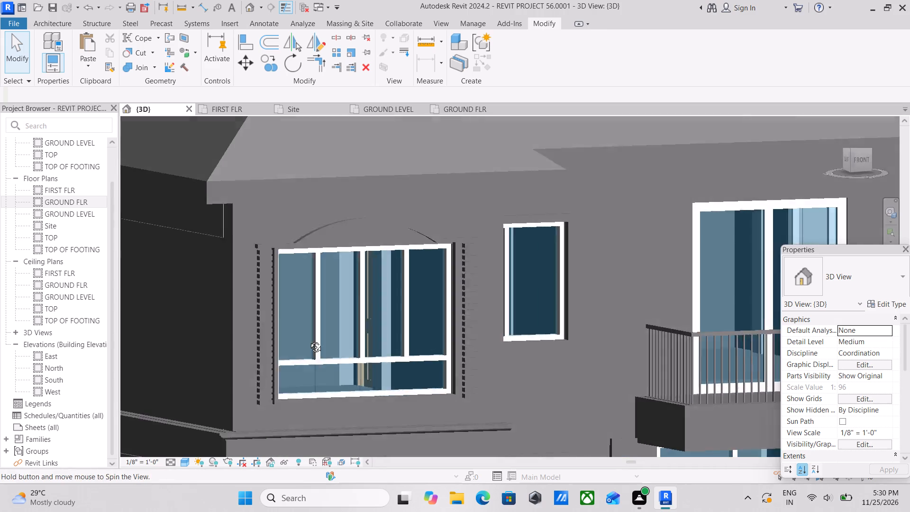
{"action": "middle_click_drag", "start_coordinate": [309, 340], "coordinate": [310, 340]}
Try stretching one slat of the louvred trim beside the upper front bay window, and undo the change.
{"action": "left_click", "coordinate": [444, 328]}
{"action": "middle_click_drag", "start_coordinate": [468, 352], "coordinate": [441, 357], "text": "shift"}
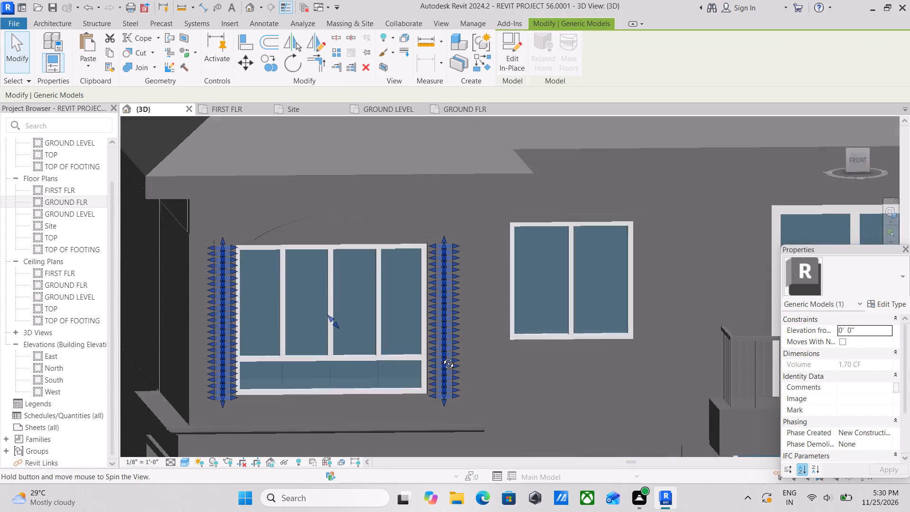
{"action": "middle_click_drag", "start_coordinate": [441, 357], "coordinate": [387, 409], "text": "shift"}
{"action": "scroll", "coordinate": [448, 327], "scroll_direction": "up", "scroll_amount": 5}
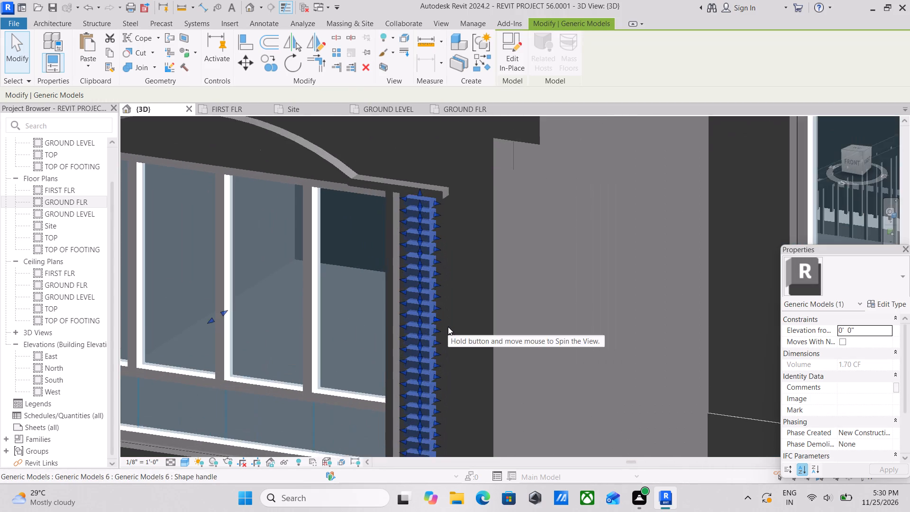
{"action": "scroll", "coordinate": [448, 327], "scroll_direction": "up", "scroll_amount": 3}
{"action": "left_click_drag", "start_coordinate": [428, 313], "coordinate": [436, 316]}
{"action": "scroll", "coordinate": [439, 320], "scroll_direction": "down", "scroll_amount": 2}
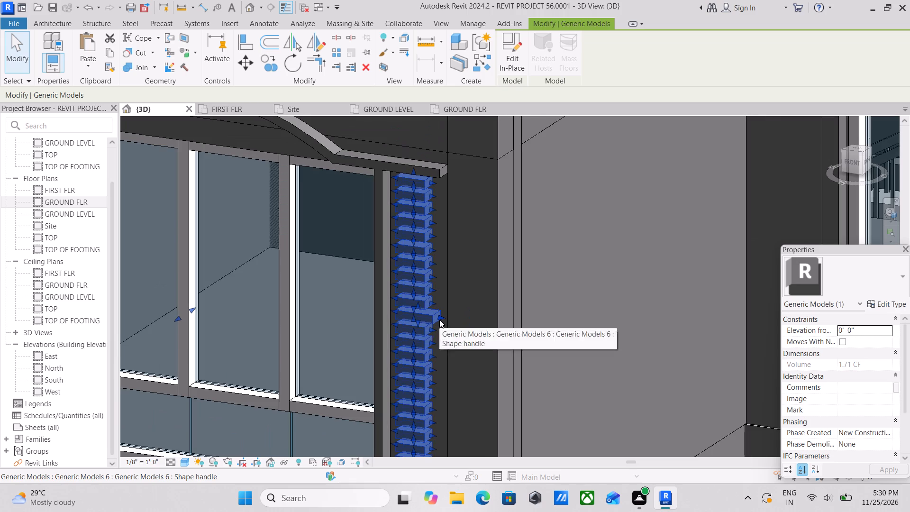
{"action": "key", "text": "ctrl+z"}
Examine the front wall around the balcony, including the vertical band between the ground-floor window and the glazed doors.
{"action": "scroll", "coordinate": [439, 320], "scroll_direction": "down", "scroll_amount": 8}
{"action": "scroll", "coordinate": [444, 363], "scroll_direction": "down", "scroll_amount": 2}
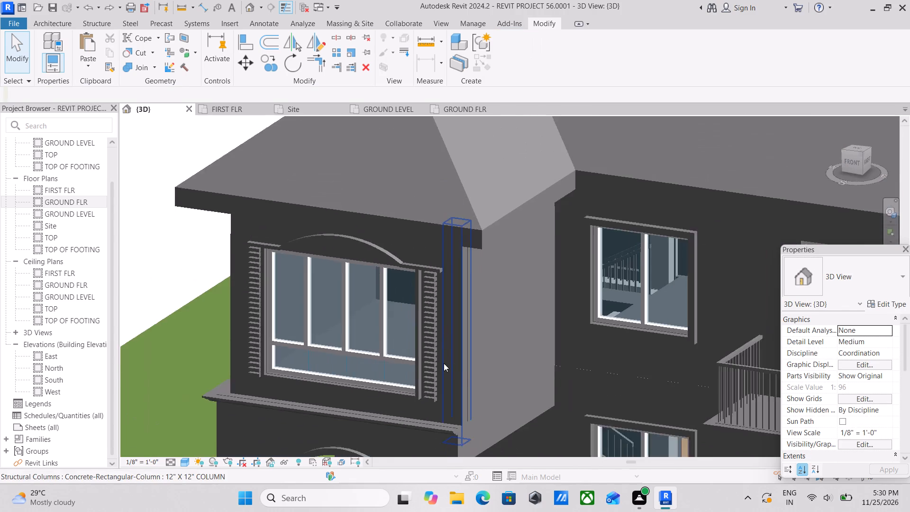
{"action": "middle_click_drag", "start_coordinate": [444, 363], "coordinate": [446, 341]}
{"action": "scroll", "coordinate": [448, 342], "scroll_direction": "down", "scroll_amount": 2}
{"action": "middle_click_drag", "start_coordinate": [461, 346], "coordinate": [230, 326]}
{"action": "middle_click_drag", "start_coordinate": [391, 366], "coordinate": [418, 313]}
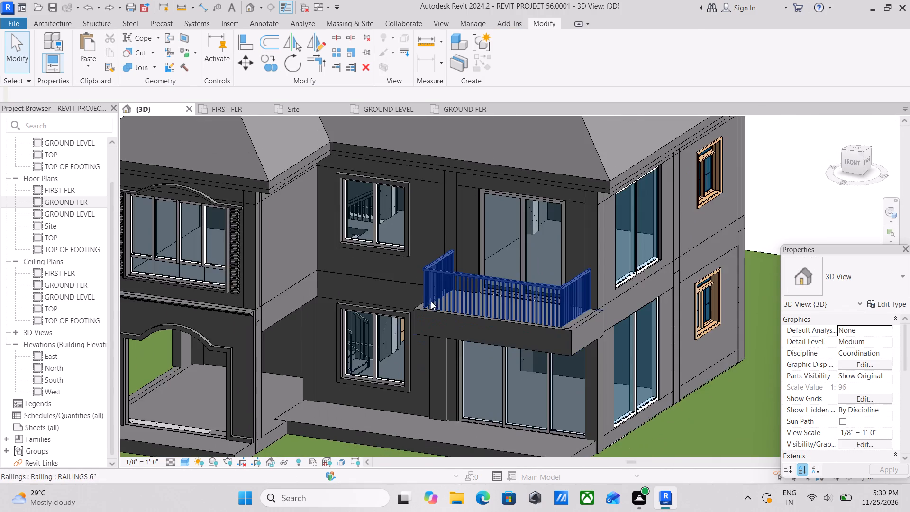
{"action": "scroll", "coordinate": [444, 377], "scroll_direction": "up", "scroll_amount": 3}
{"action": "middle_click_drag", "start_coordinate": [444, 370], "coordinate": [463, 419]}
{"action": "scroll", "coordinate": [466, 380], "scroll_direction": "down", "scroll_amount": 2}
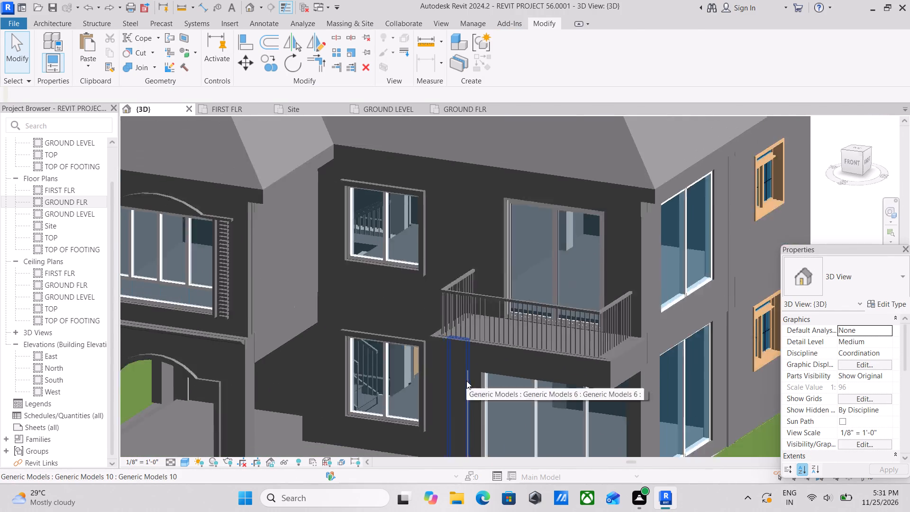
{"action": "scroll", "coordinate": [466, 381], "scroll_direction": "down", "scroll_amount": 2}
{"action": "middle_click_drag", "start_coordinate": [470, 407], "coordinate": [529, 394], "text": "shift"}
{"action": "middle_click_drag", "start_coordinate": [523, 393], "coordinate": [531, 383], "text": "shift"}
{"action": "scroll", "coordinate": [421, 375], "scroll_direction": "up", "scroll_amount": 1}
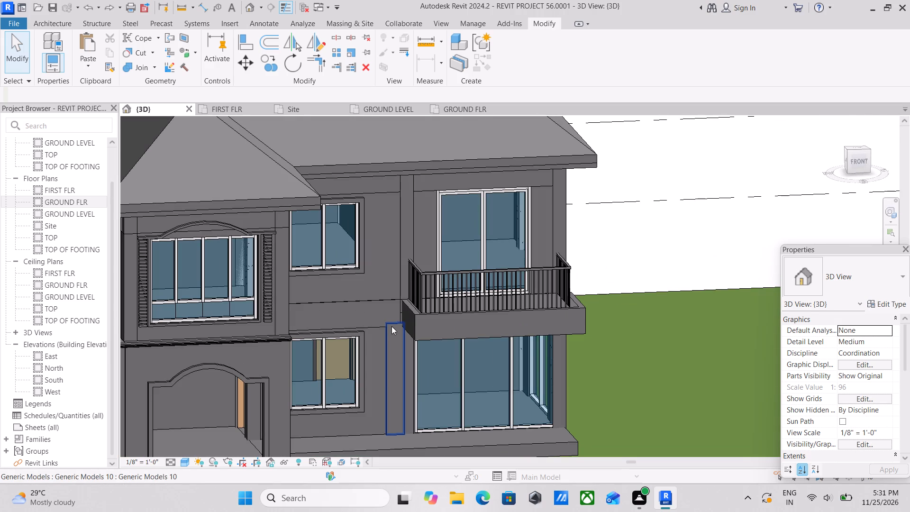
{"action": "left_click", "coordinate": [391, 326]}
{"action": "key", "text": "Escape"}
{"action": "middle_click_drag", "start_coordinate": [391, 326], "coordinate": [397, 337]}
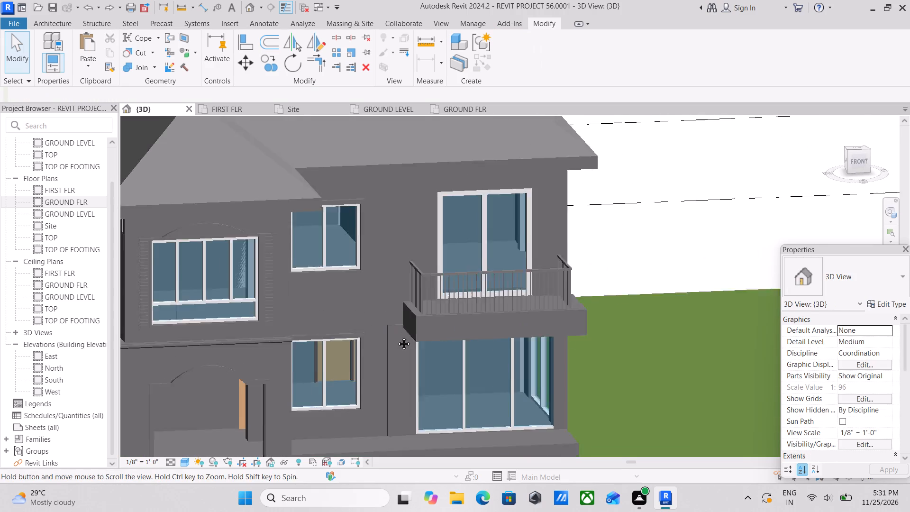
{"action": "middle_click_drag", "start_coordinate": [397, 337], "coordinate": [410, 392]}
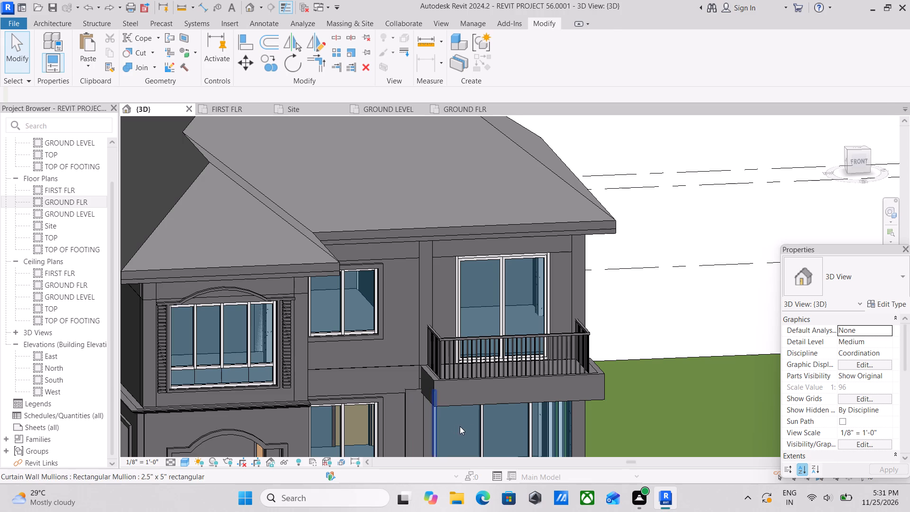
Review the front elevation as a whole, from the roof and side wall to the arched porch trim and the horizontal band above it.
{"action": "scroll", "coordinate": [466, 423], "scroll_direction": "down", "scroll_amount": 3}
{"action": "scroll", "coordinate": [426, 398], "scroll_direction": "down", "scroll_amount": 3}
{"action": "scroll", "coordinate": [392, 388], "scroll_direction": "up", "scroll_amount": 3}
{"action": "scroll", "coordinate": [457, 395], "scroll_direction": "up", "scroll_amount": 2}
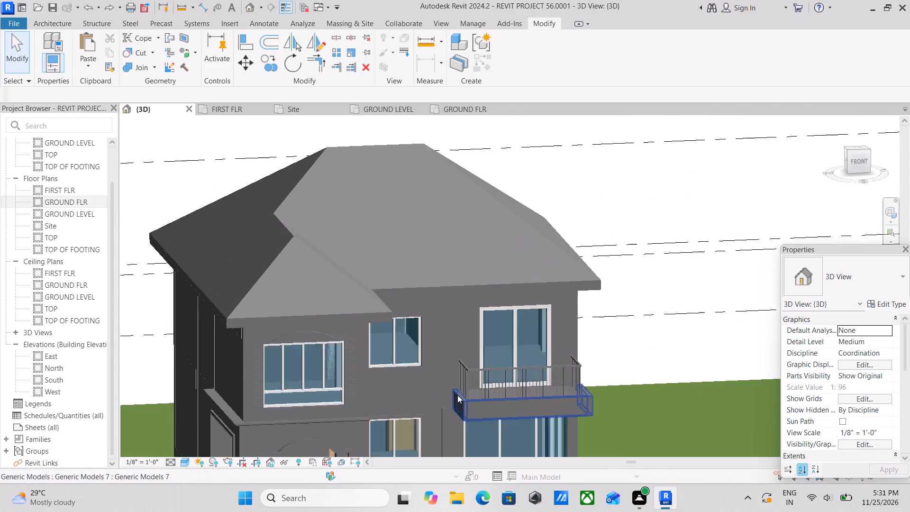
{"action": "scroll", "coordinate": [457, 395], "scroll_direction": "up", "scroll_amount": 1}
{"action": "scroll", "coordinate": [459, 392], "scroll_direction": "down", "scroll_amount": 1}
{"action": "middle_click_drag", "start_coordinate": [459, 392], "coordinate": [515, 332]}
{"action": "scroll", "coordinate": [553, 317], "scroll_direction": "down", "scroll_amount": 2}
{"action": "middle_click_drag", "start_coordinate": [550, 320], "coordinate": [530, 354]}
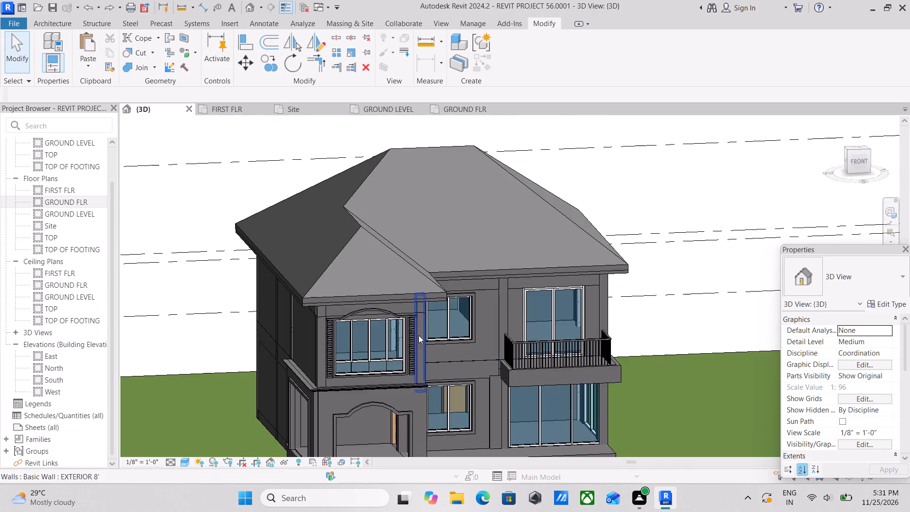
{"action": "scroll", "coordinate": [420, 335], "scroll_direction": "down", "scroll_amount": 2}
{"action": "middle_click_drag", "start_coordinate": [421, 334], "coordinate": [453, 284]}
{"action": "middle_click_drag", "start_coordinate": [473, 338], "coordinate": [503, 318]}
{"action": "middle_click_drag", "start_coordinate": [509, 344], "coordinate": [536, 394], "text": "shift"}
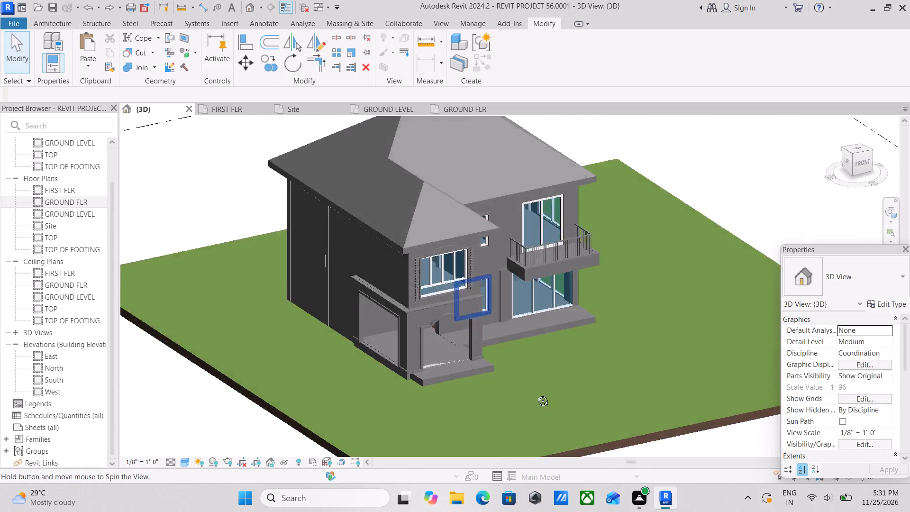
{"action": "middle_click_drag", "start_coordinate": [536, 394], "coordinate": [437, 450], "text": "shift"}
{"action": "scroll", "coordinate": [467, 427], "scroll_direction": "up", "scroll_amount": 2}
{"action": "scroll", "coordinate": [486, 366], "scroll_direction": "up", "scroll_amount": 3}
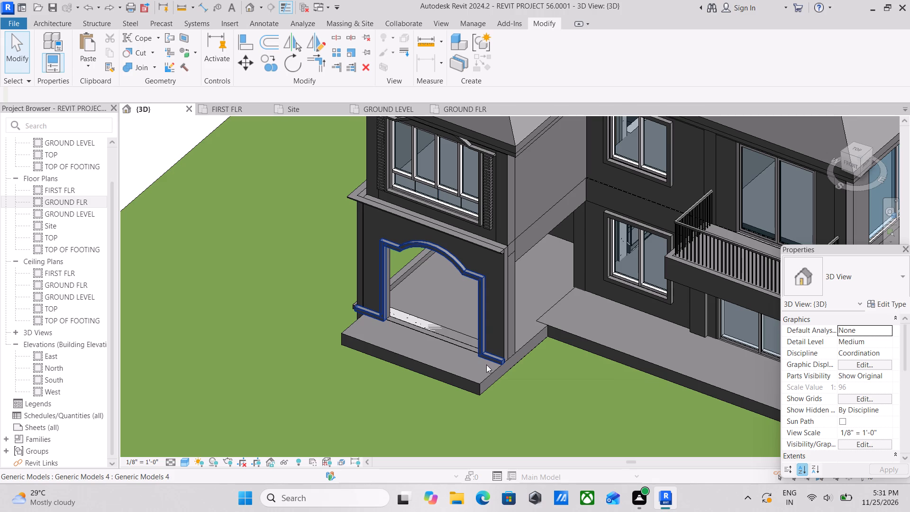
{"action": "scroll", "coordinate": [457, 274], "scroll_direction": "down", "scroll_amount": 3}
{"action": "middle_click_drag", "start_coordinate": [479, 260], "coordinate": [401, 253]}
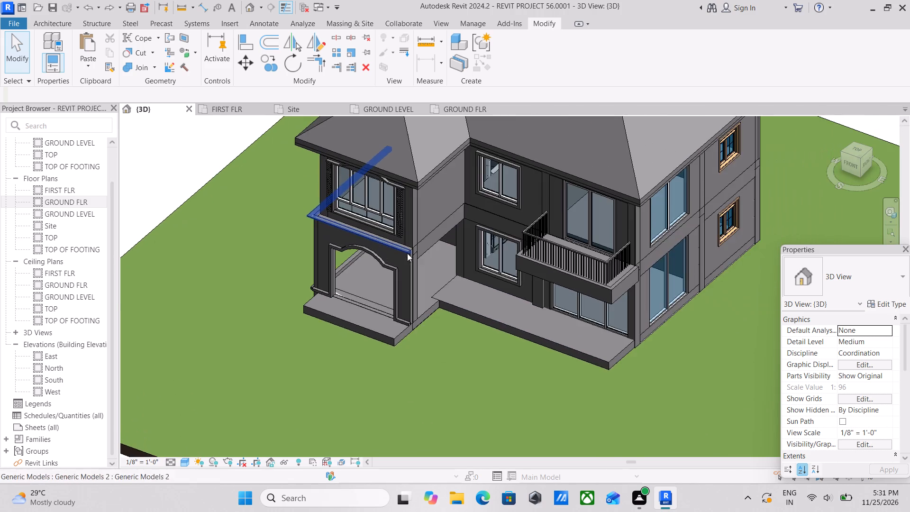
Examine the front balcony, the three-pane glazed doors beneath it and the adjoining corner column from several angles.
{"action": "scroll", "coordinate": [479, 254], "scroll_direction": "up", "scroll_amount": 2}
{"action": "scroll", "coordinate": [497, 252], "scroll_direction": "down", "scroll_amount": 1}
{"action": "middle_click_drag", "start_coordinate": [497, 252], "coordinate": [403, 303]}
{"action": "scroll", "coordinate": [442, 309], "scroll_direction": "up", "scroll_amount": 2}
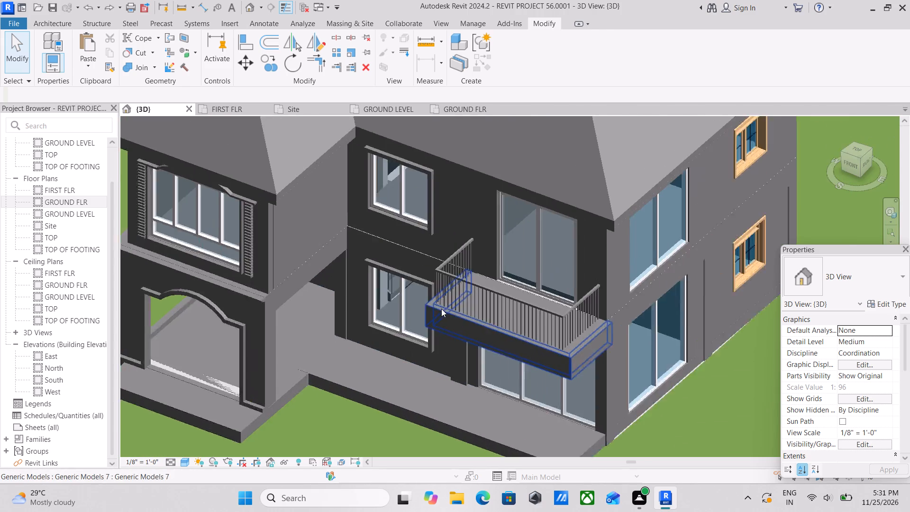
{"action": "scroll", "coordinate": [441, 309], "scroll_direction": "up", "scroll_amount": 1}
{"action": "scroll", "coordinate": [371, 266], "scroll_direction": "up", "scroll_amount": 3}
{"action": "middle_click_drag", "start_coordinate": [437, 267], "coordinate": [303, 256]}
{"action": "middle_click_drag", "start_coordinate": [374, 306], "coordinate": [385, 283]}
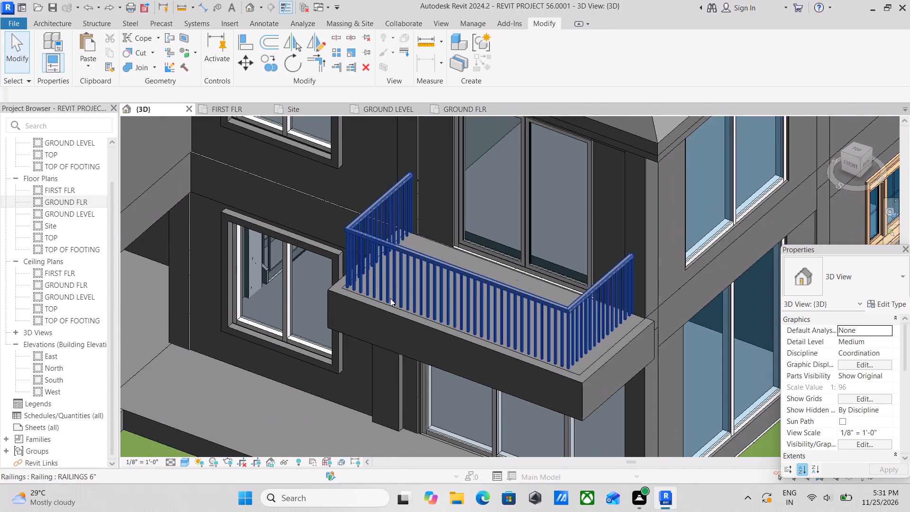
{"action": "scroll", "coordinate": [390, 300], "scroll_direction": "up", "scroll_amount": 2}
{"action": "scroll", "coordinate": [394, 299], "scroll_direction": "down", "scroll_amount": 2}
{"action": "middle_click_drag", "start_coordinate": [394, 298], "coordinate": [415, 237]}
{"action": "middle_click_drag", "start_coordinate": [446, 319], "coordinate": [464, 283]}
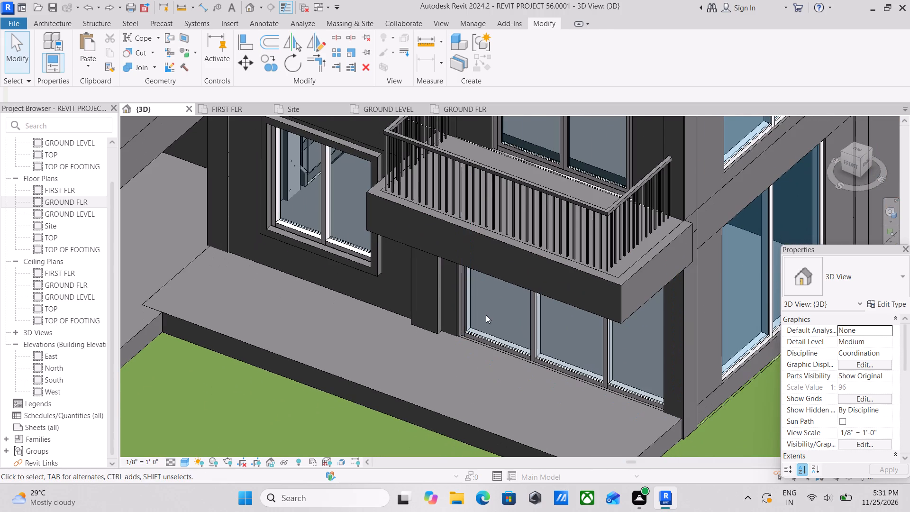
{"action": "scroll", "coordinate": [530, 313], "scroll_direction": "down", "scroll_amount": 1}
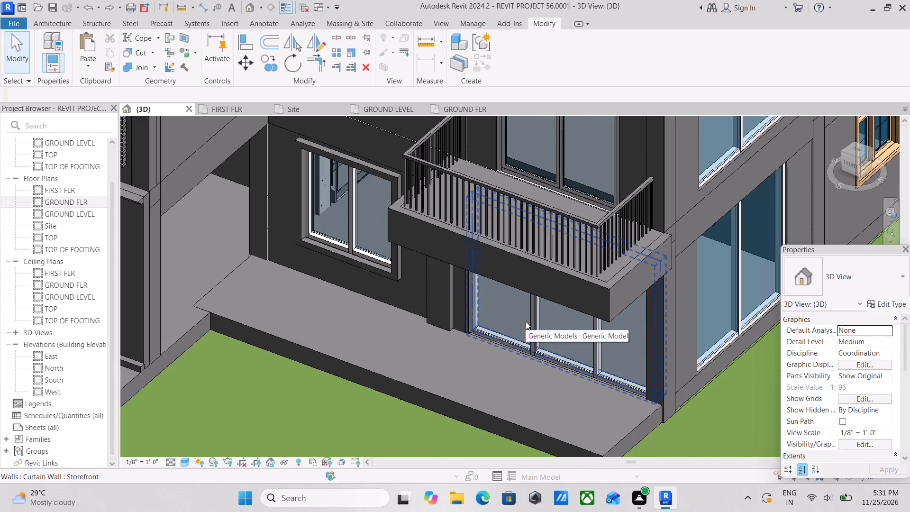
{"action": "middle_click_drag", "start_coordinate": [519, 327], "coordinate": [564, 253], "text": "shift"}
{"action": "middle_click_drag", "start_coordinate": [491, 310], "coordinate": [578, 274]}
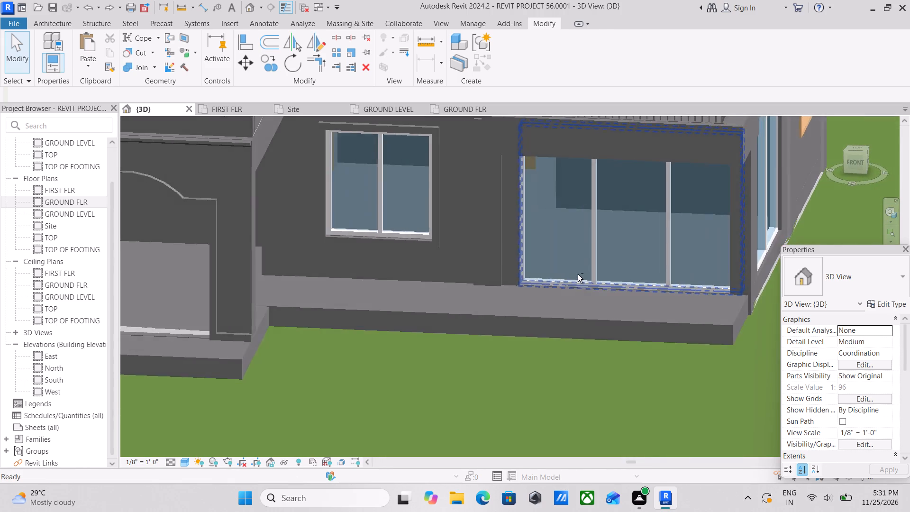
{"action": "middle_click_drag", "start_coordinate": [566, 276], "coordinate": [416, 335], "text": "shift"}
{"action": "middle_click_drag", "start_coordinate": [430, 330], "coordinate": [556, 281], "text": "shift"}
{"action": "middle_click_drag", "start_coordinate": [482, 302], "coordinate": [350, 437]}
{"action": "middle_click_drag", "start_coordinate": [452, 391], "coordinate": [475, 378], "text": "shift"}
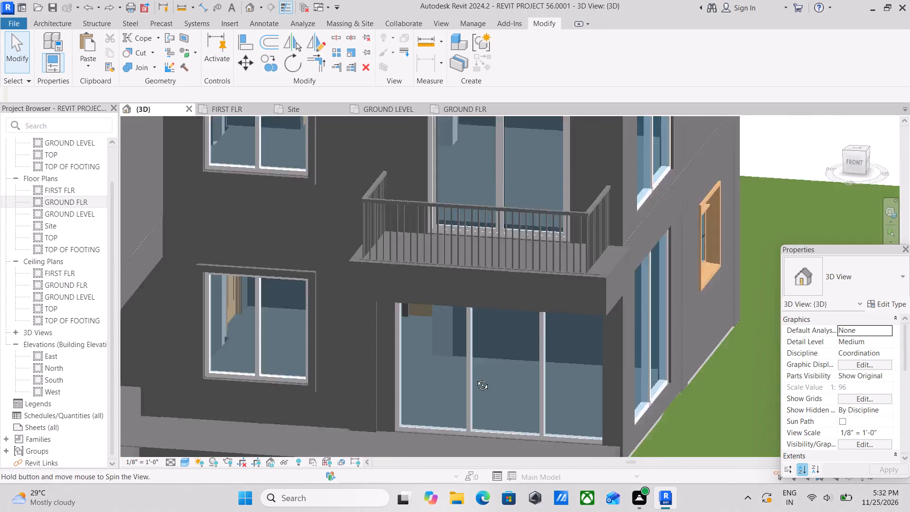
{"action": "middle_click_drag", "start_coordinate": [475, 378], "coordinate": [545, 348], "text": "shift"}
{"action": "middle_click_drag", "start_coordinate": [453, 383], "coordinate": [468, 400]}
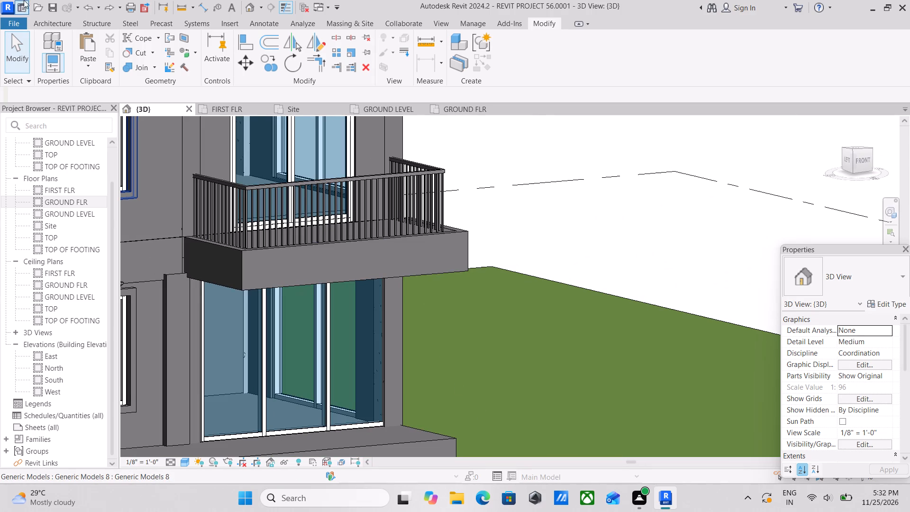
Start a new in-place model in the Generic Models category, keeping the suggested name.
{"action": "left_click", "coordinate": [47, 21]}
{"action": "left_click", "coordinate": [133, 71]}
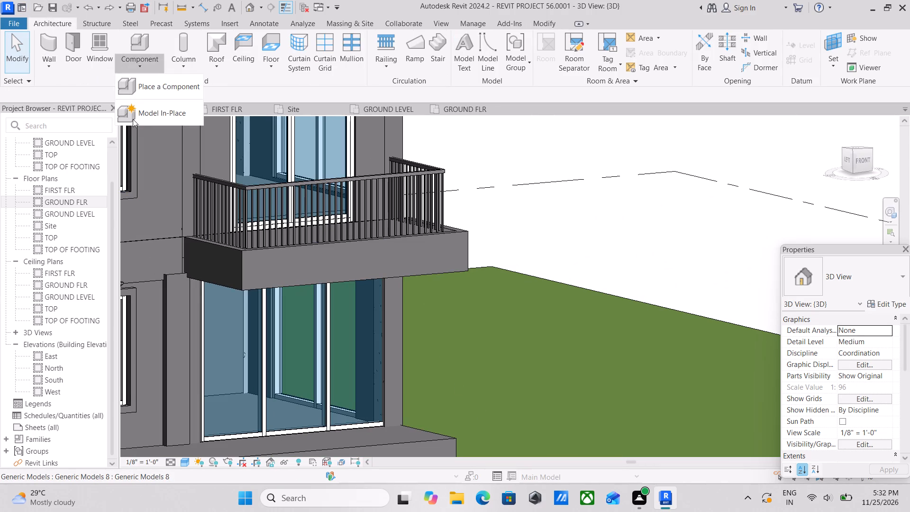
{"action": "left_click", "coordinate": [133, 119]}
{"action": "scroll", "coordinate": [418, 236], "scroll_direction": "down", "scroll_amount": 5}
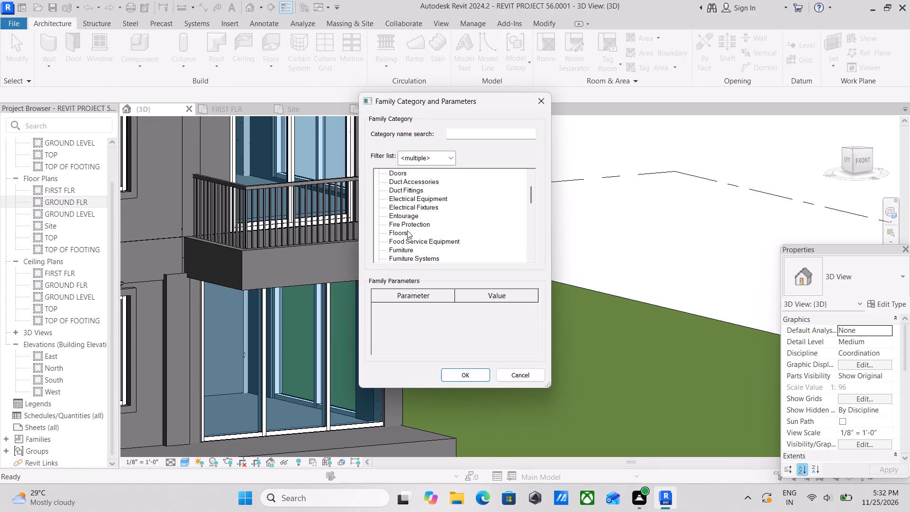
{"action": "scroll", "coordinate": [420, 232], "scroll_direction": "down", "scroll_amount": 2}
{"action": "left_click", "coordinate": [419, 251]}
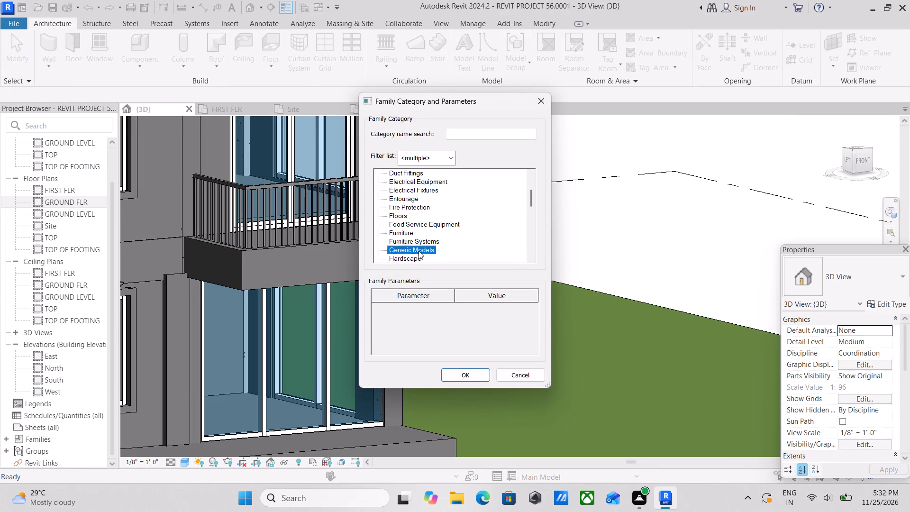
{"action": "left_click", "coordinate": [474, 380]}
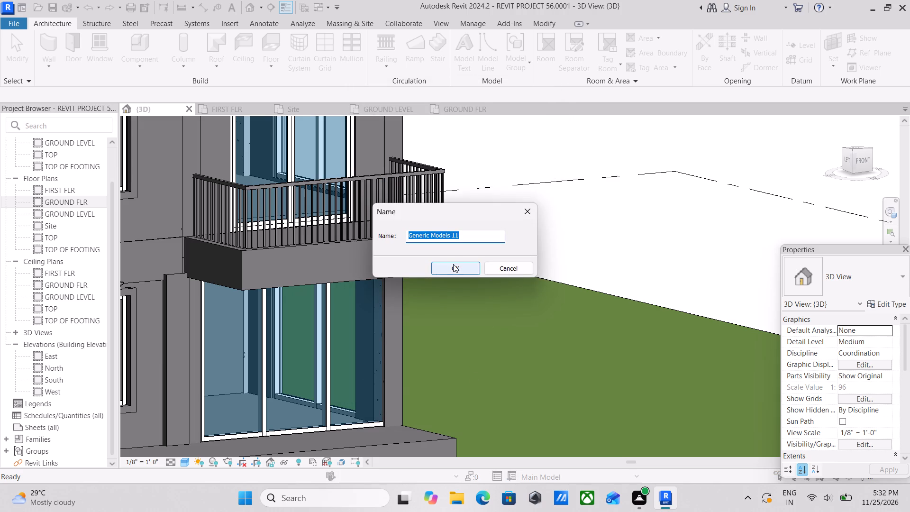
{"action": "left_click", "coordinate": [453, 264]}
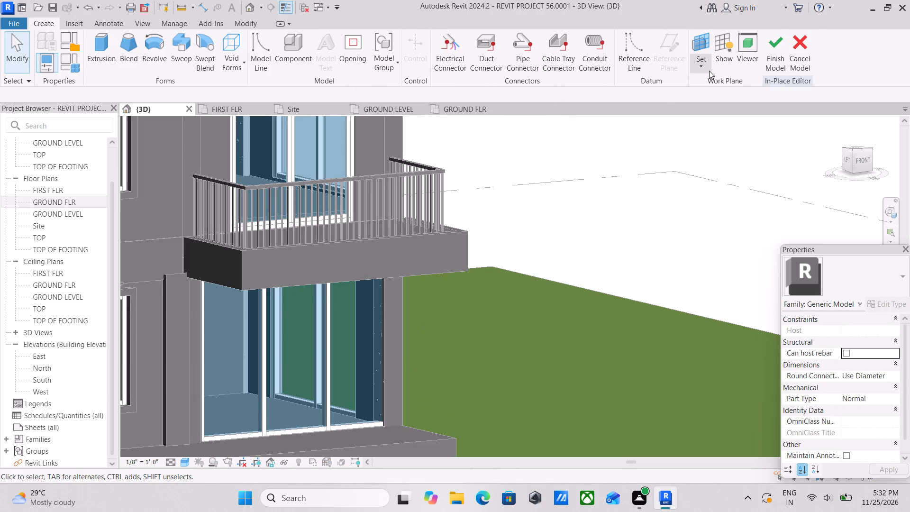
Start an extrusion and set its work plane to the front face of the corner column beside the ground-floor glazed doors.
{"action": "left_click", "coordinate": [105, 53]}
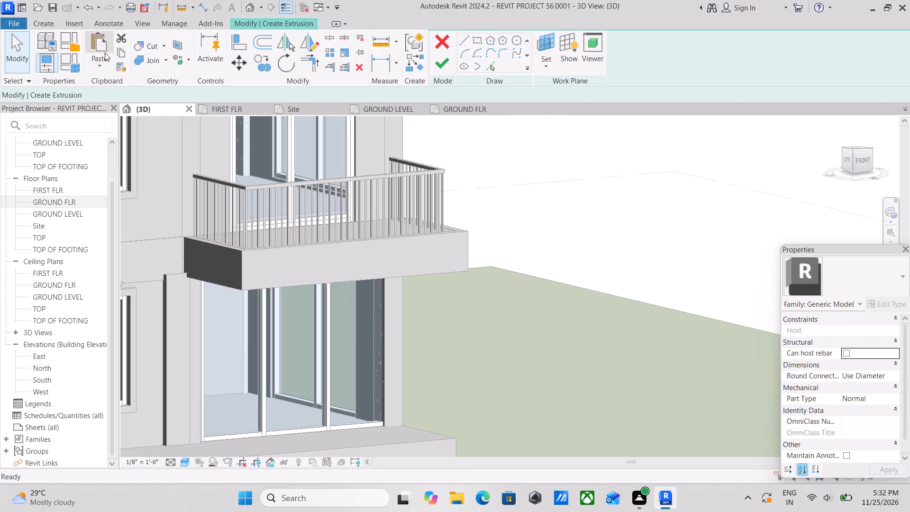
{"action": "left_click", "coordinate": [540, 60]}
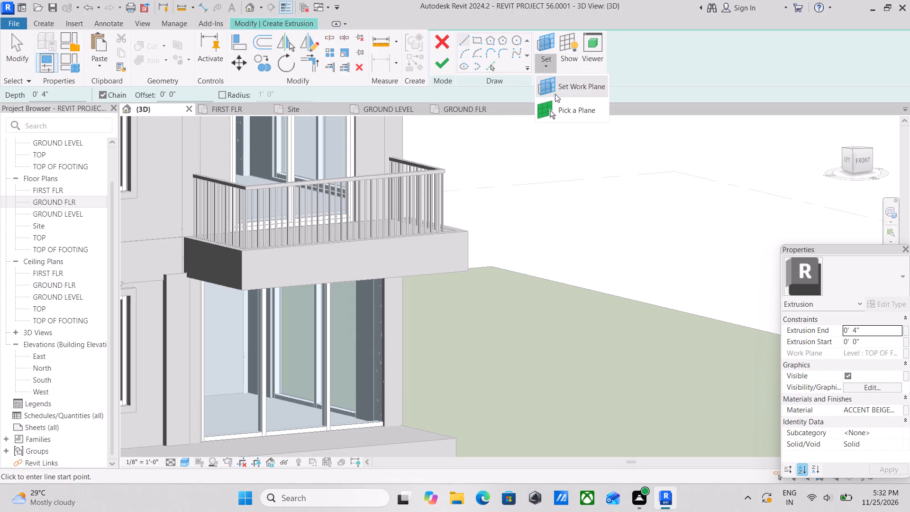
{"action": "left_click", "coordinate": [561, 109]}
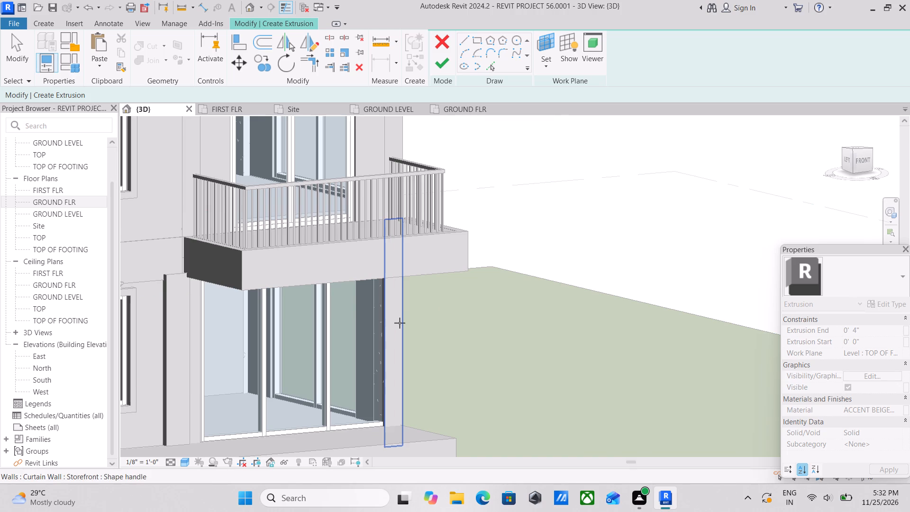
{"action": "scroll", "coordinate": [400, 323], "scroll_direction": "down", "scroll_amount": 2}
{"action": "middle_click_drag", "start_coordinate": [400, 323], "coordinate": [376, 332]}
{"action": "scroll", "coordinate": [483, 332], "scroll_direction": "up", "scroll_amount": 7}
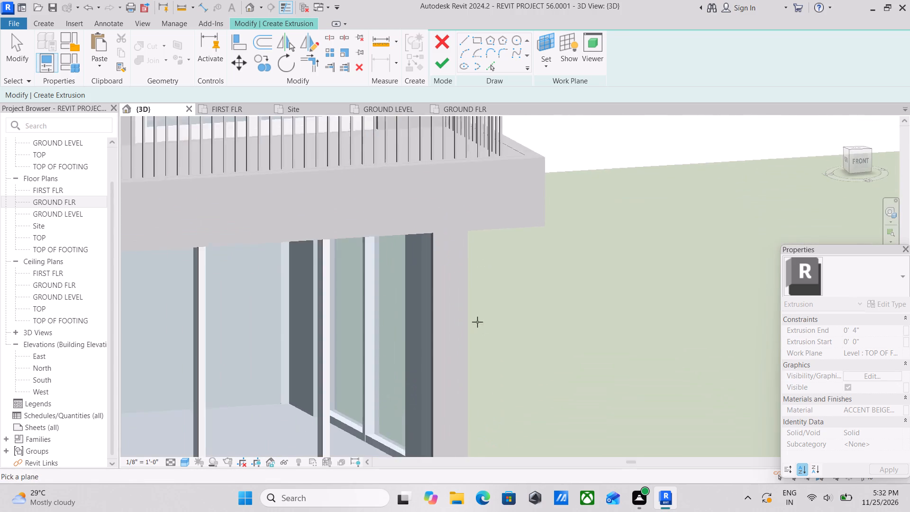
{"action": "scroll", "coordinate": [461, 289], "scroll_direction": "down", "scroll_amount": 3}
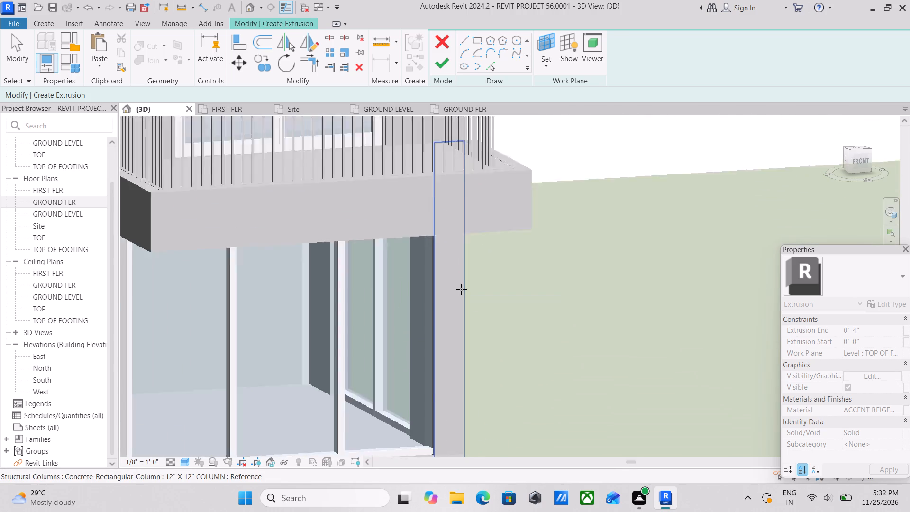
{"action": "scroll", "coordinate": [461, 289], "scroll_direction": "down", "scroll_amount": 1}
{"action": "middle_click_drag", "start_coordinate": [394, 291], "coordinate": [511, 67]}
{"action": "middle_click_drag", "start_coordinate": [524, 211], "coordinate": [418, 272], "text": "shift"}
{"action": "scroll", "coordinate": [419, 272], "scroll_direction": "down", "scroll_amount": 2}
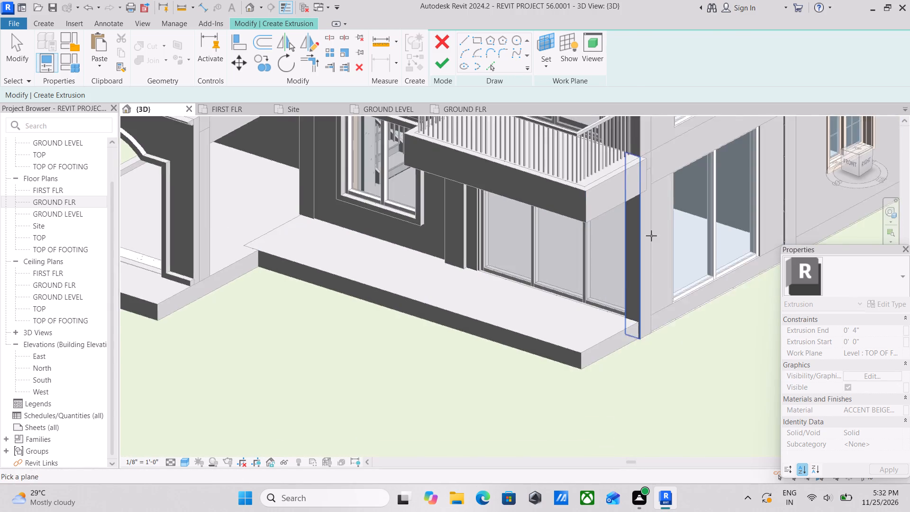
{"action": "scroll", "coordinate": [660, 228], "scroll_direction": "up", "scroll_amount": 3}
{"action": "scroll", "coordinate": [617, 252], "scroll_direction": "up", "scroll_amount": 2}
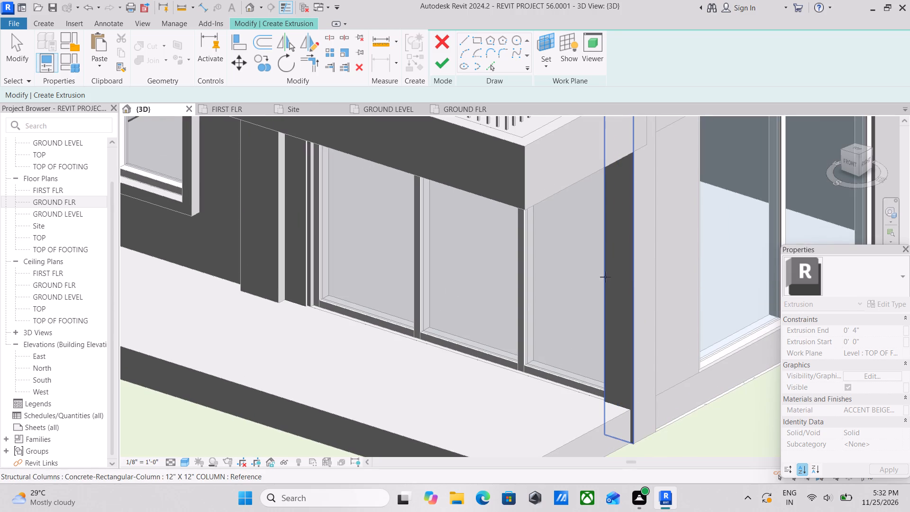
{"action": "left_click", "coordinate": [605, 277]}
Sketch a rectangle about 1' 2" wide and 6' 9" high over the corner column's front face, from the porch slab up towards the balcony.
{"action": "scroll", "coordinate": [605, 277], "scroll_direction": "down", "scroll_amount": 3}
{"action": "middle_click_drag", "start_coordinate": [571, 282], "coordinate": [650, 249]}
{"action": "middle_click_drag", "start_coordinate": [582, 240], "coordinate": [582, 396]}
{"action": "scroll", "coordinate": [584, 366], "scroll_direction": "up", "scroll_amount": 1}
{"action": "middle_click_drag", "start_coordinate": [584, 364], "coordinate": [610, 263], "text": "shift"}
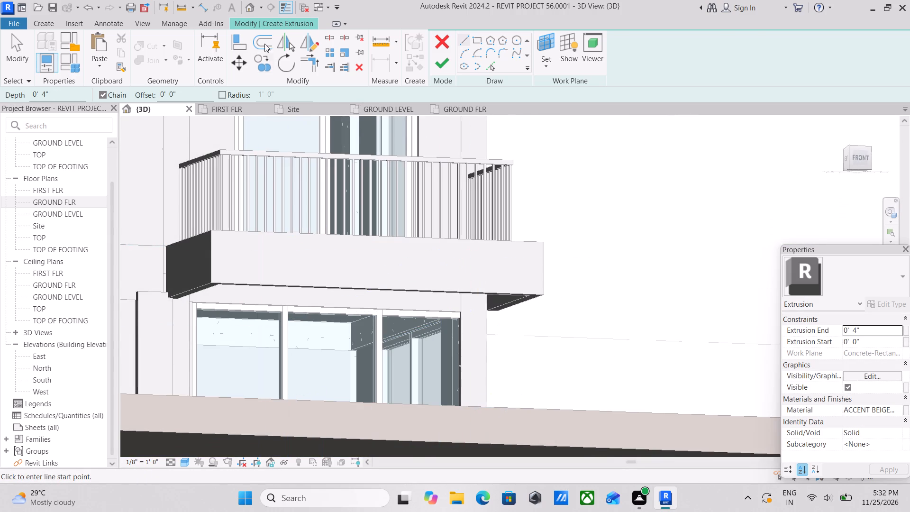
{"action": "left_click", "coordinate": [477, 39]}
{"action": "middle_click_drag", "start_coordinate": [416, 343], "coordinate": [467, 281]}
{"action": "scroll", "coordinate": [459, 293], "scroll_direction": "down", "scroll_amount": 1}
{"action": "middle_click_drag", "start_coordinate": [467, 281], "coordinate": [518, 195]}
{"action": "middle_click_drag", "start_coordinate": [513, 236], "coordinate": [465, 305], "text": "shift"}
{"action": "middle_click_drag", "start_coordinate": [485, 272], "coordinate": [540, 317]}
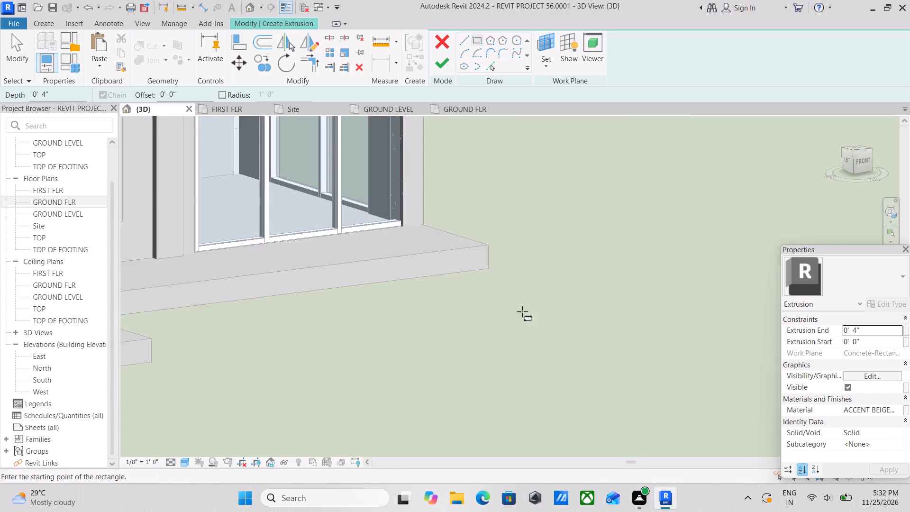
{"action": "middle_click_drag", "start_coordinate": [462, 285], "coordinate": [476, 359]}
{"action": "scroll", "coordinate": [443, 286], "scroll_direction": "up", "scroll_amount": 3}
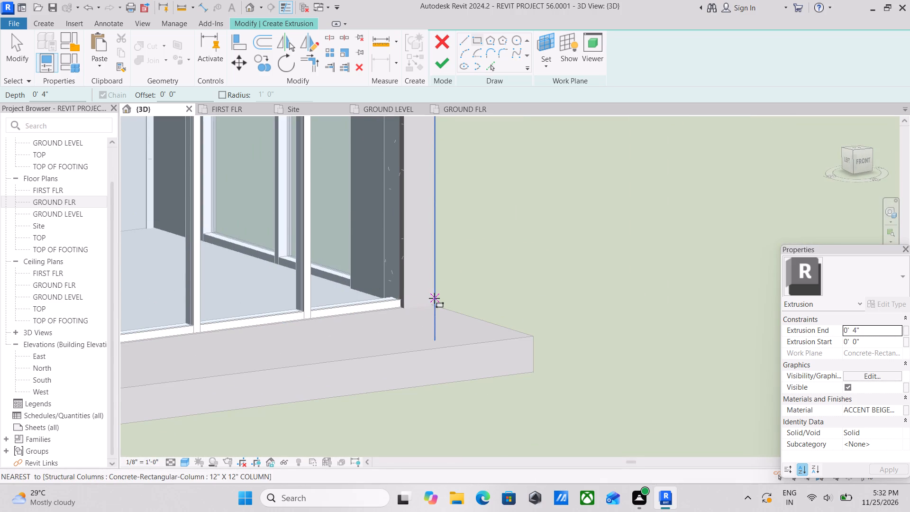
{"action": "left_click", "coordinate": [434, 302]}
{"action": "middle_click_drag", "start_coordinate": [411, 254], "coordinate": [392, 340]}
{"action": "middle_click_drag", "start_coordinate": [391, 274], "coordinate": [379, 365]}
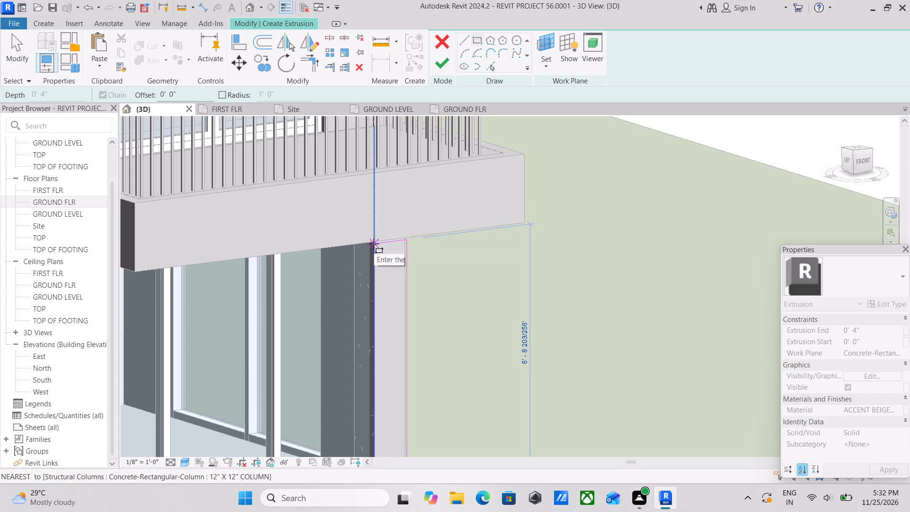
{"action": "left_click", "coordinate": [372, 241]}
{"action": "key", "text": "Escape"}
{"action": "scroll", "coordinate": [372, 241], "scroll_direction": "down", "scroll_amount": 2}
{"action": "key", "text": "Escape"}
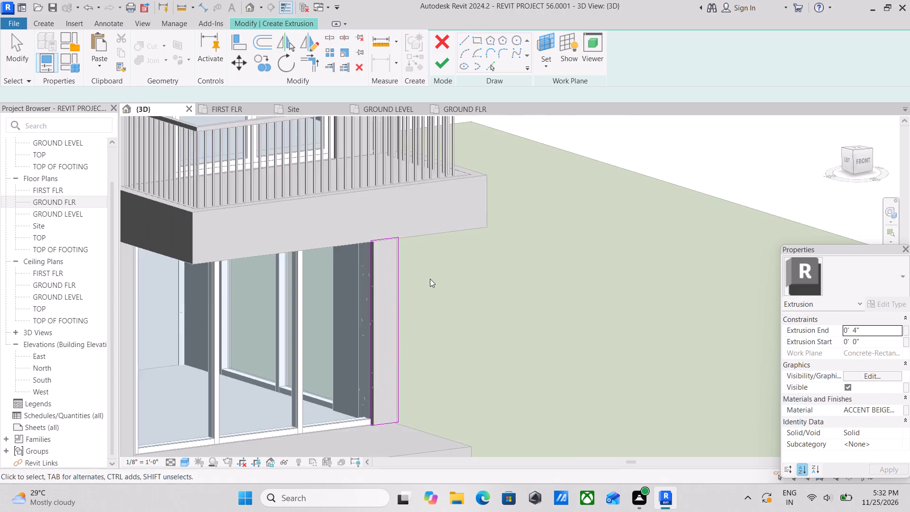
Nudge the rectangle's top edge up to the underside of the balcony, making the profile about 8' 1 1/2" high.
{"action": "scroll", "coordinate": [430, 279], "scroll_direction": "down", "scroll_amount": 4}
{"action": "middle_click_drag", "start_coordinate": [462, 283], "coordinate": [414, 266], "text": "shift"}
{"action": "middle_click_drag", "start_coordinate": [519, 324], "coordinate": [495, 322]}
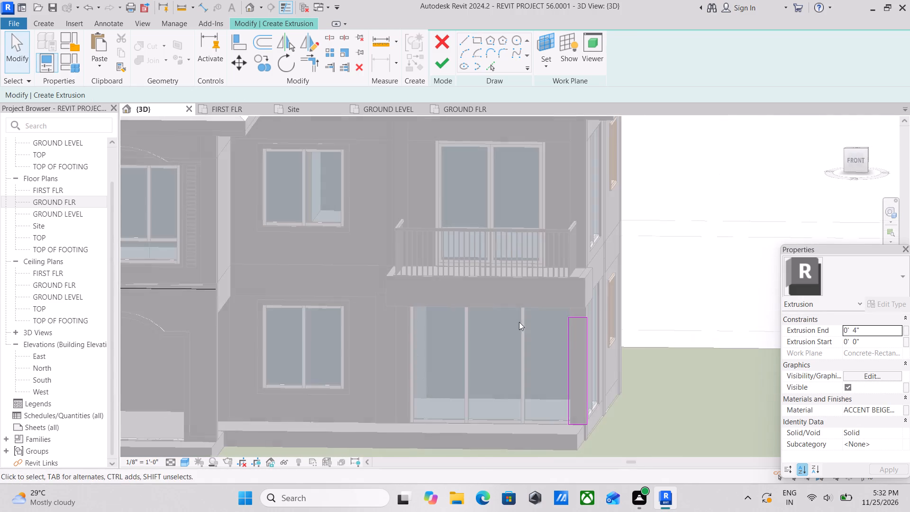
{"action": "scroll", "coordinate": [566, 339], "scroll_direction": "up", "scroll_amount": 9}
{"action": "left_click", "coordinate": [584, 308]}
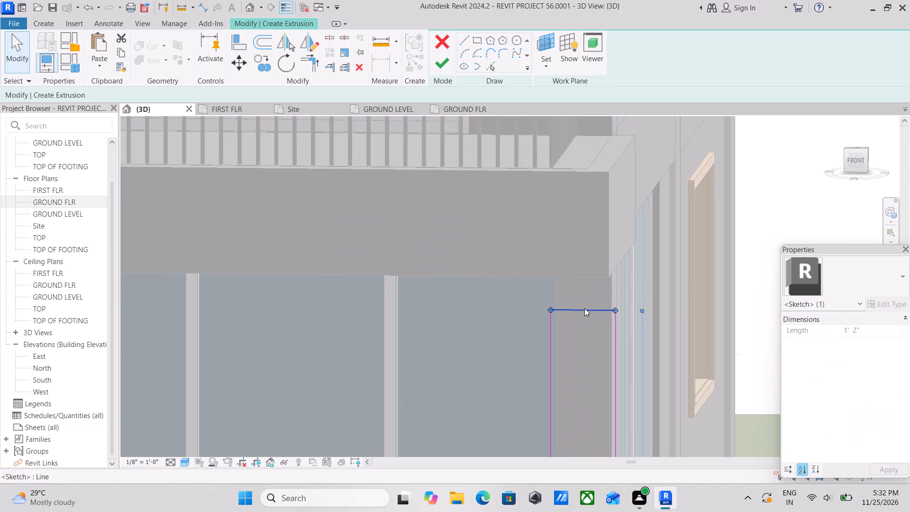
{"action": "key", "text": "Up"}
{"action": "key", "text": "Up"}
{"action": "key", "text": "Up"}
{"action": "key", "text": "Up"}
{"action": "key", "text": "Up"}
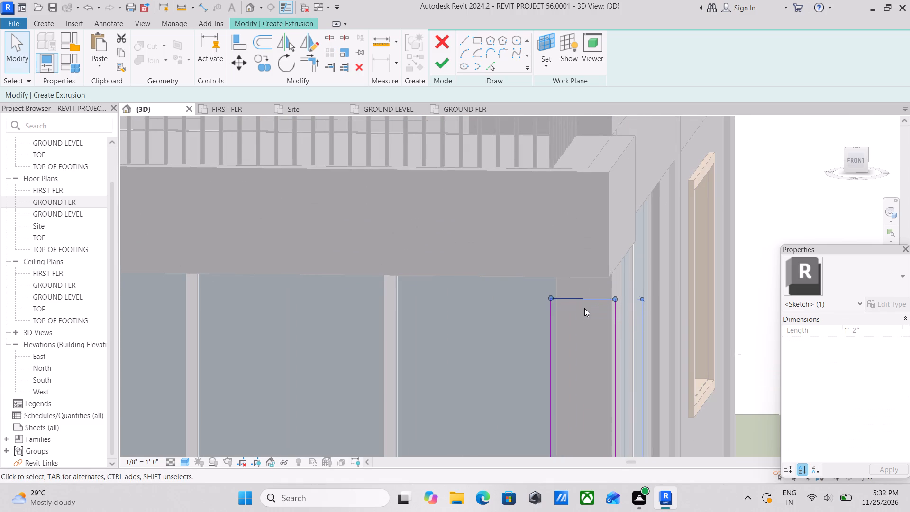
{"action": "key", "text": "Up"}
{"action": "key", "text": "Up"}
{"action": "key", "text": "Up"}
{"action": "key", "text": "Up"}
{"action": "key", "text": "Up"}
{"action": "key", "text": "Up"}
{"action": "key", "text": "Up"}
{"action": "key", "text": "Up"}
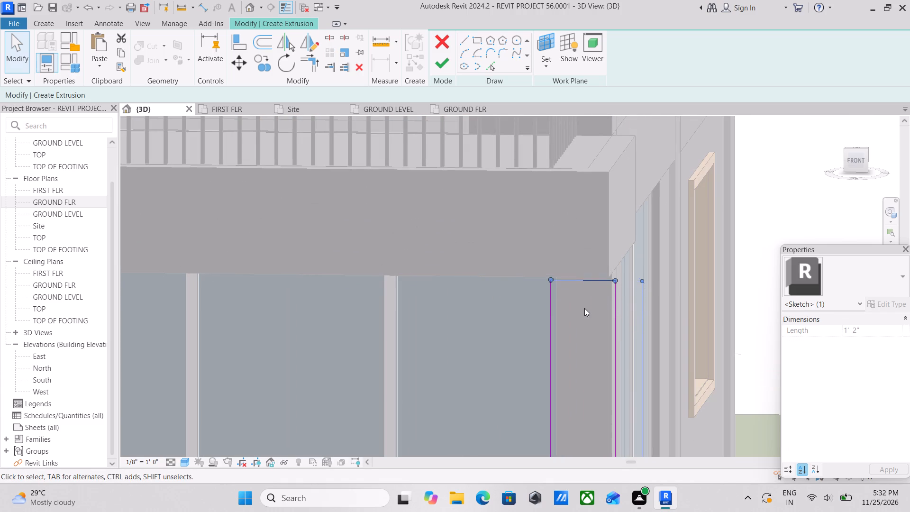
{"action": "key", "text": "Up"}
{"action": "key", "text": "Up"}
{"action": "key", "text": "Up"}
{"action": "key", "text": "Up"}
{"action": "key", "text": "Up"}
{"action": "key", "text": "Up"}
{"action": "key", "text": "Up"}
{"action": "key", "text": "Up"}
{"action": "key", "text": "Up"}
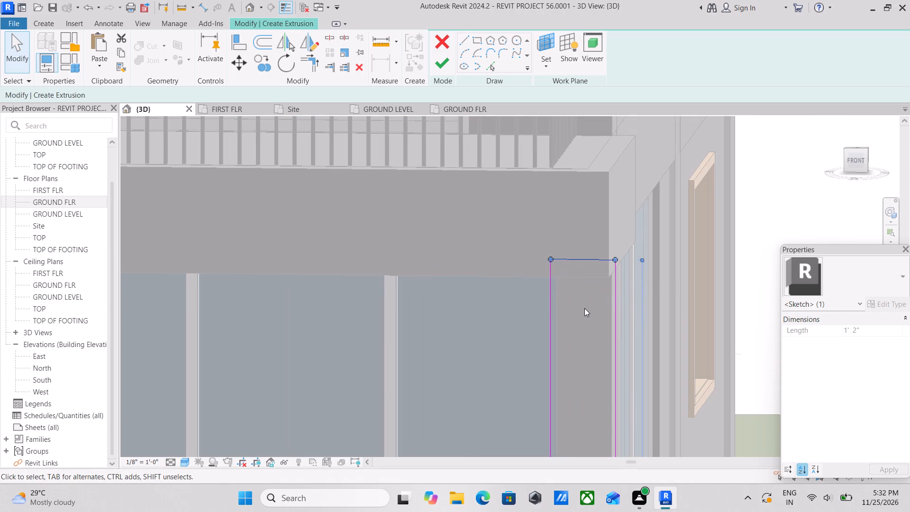
{"action": "scroll", "coordinate": [584, 308], "scroll_direction": "down", "scroll_amount": 3}
{"action": "middle_click_drag", "start_coordinate": [584, 308], "coordinate": [541, 253]}
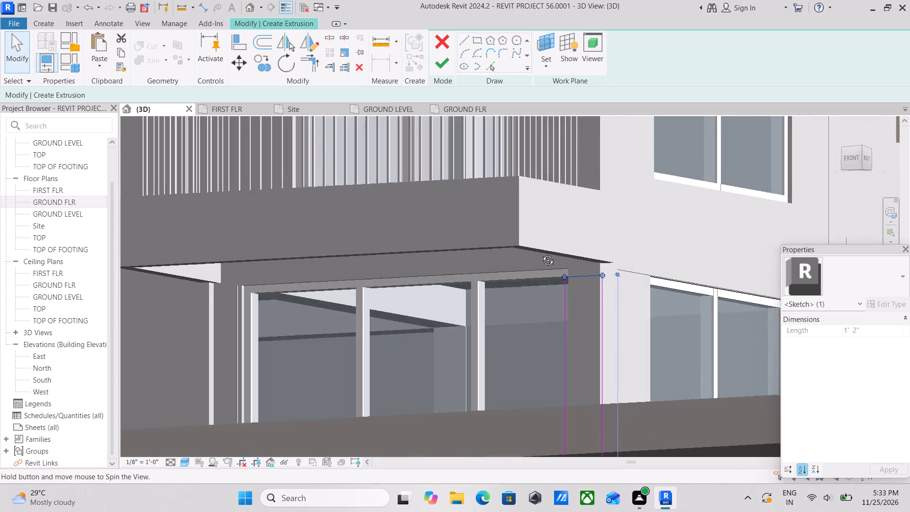
{"action": "middle_click_drag", "start_coordinate": [541, 253], "coordinate": [545, 251]}
{"action": "scroll", "coordinate": [583, 273], "scroll_direction": "up", "scroll_amount": 2}
{"action": "left_click", "coordinate": [586, 281]}
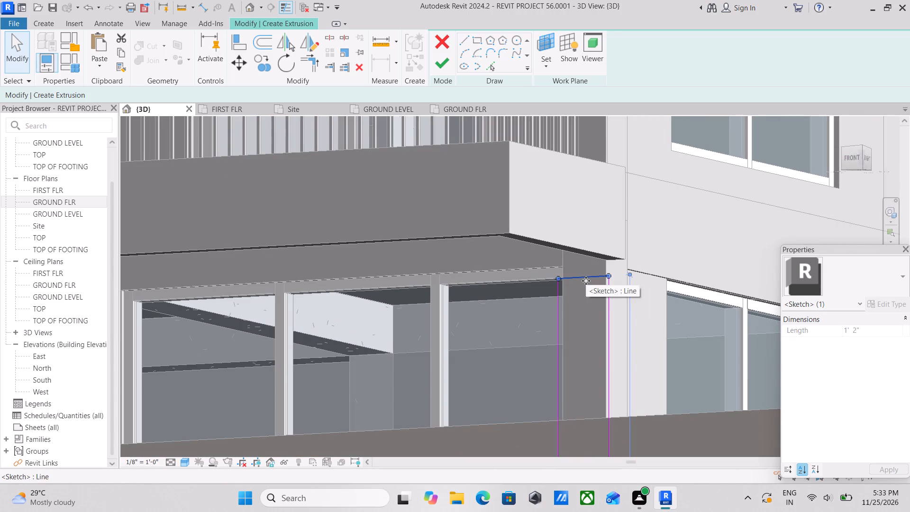
{"action": "key", "text": "Up"}
{"action": "key", "text": "Up"}
{"action": "key", "text": "Up"}
{"action": "key", "text": "Up"}
{"action": "key", "text": "Up"}
{"action": "key", "text": "Up"}
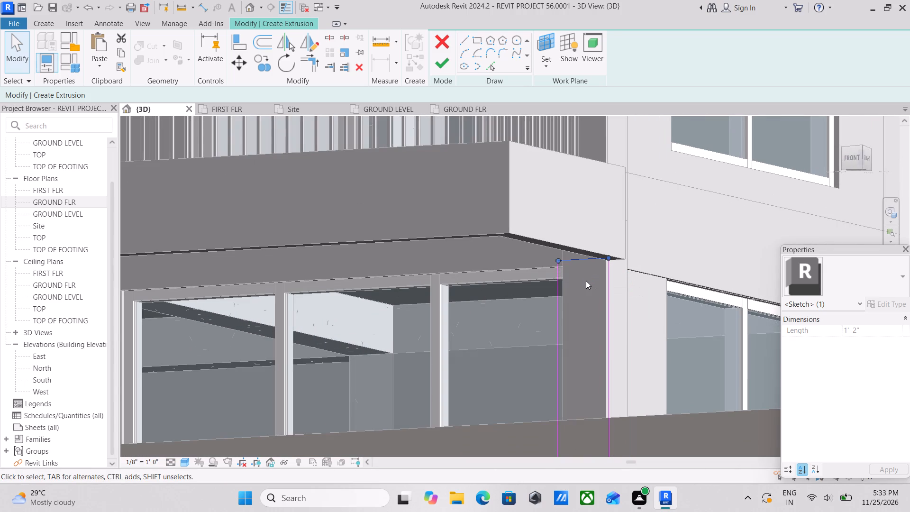
Nudge the profile's two vertical edges inward to match the corner column's face, making it about 11 3/4" wide.
{"action": "scroll", "coordinate": [646, 329], "scroll_direction": "down", "scroll_amount": 2}
{"action": "middle_click_drag", "start_coordinate": [645, 347], "coordinate": [682, 379], "text": "shift"}
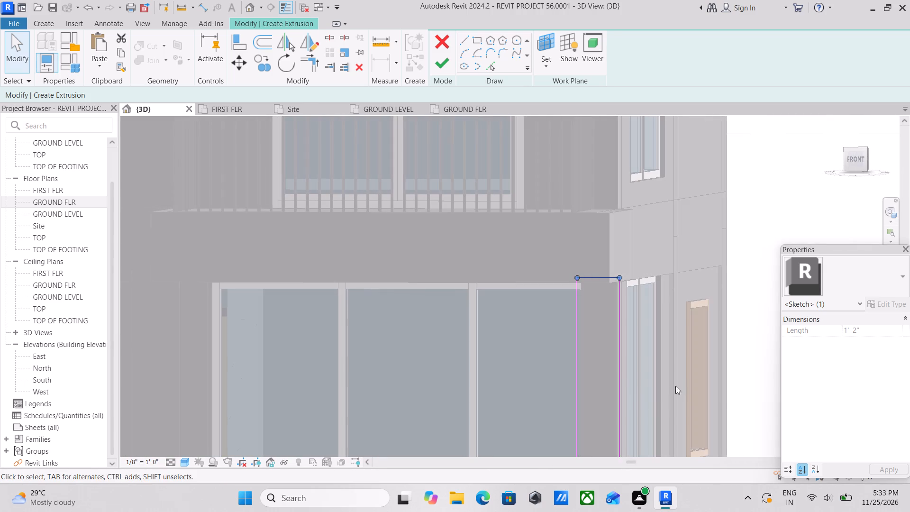
{"action": "left_click", "coordinate": [623, 370]}
{"action": "scroll", "coordinate": [623, 370], "scroll_direction": "up", "scroll_amount": 2}
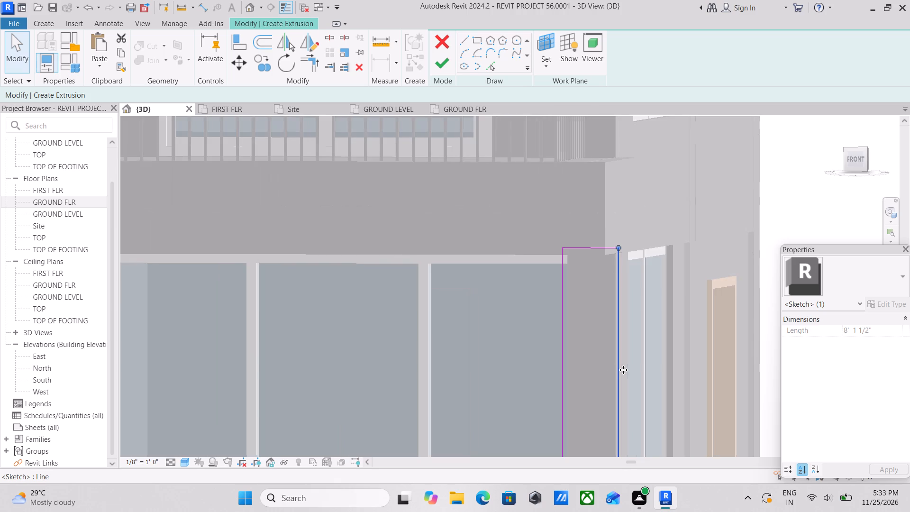
{"action": "key", "text": "Left"}
{"action": "key", "text": "Left"}
{"action": "key", "text": "Right"}
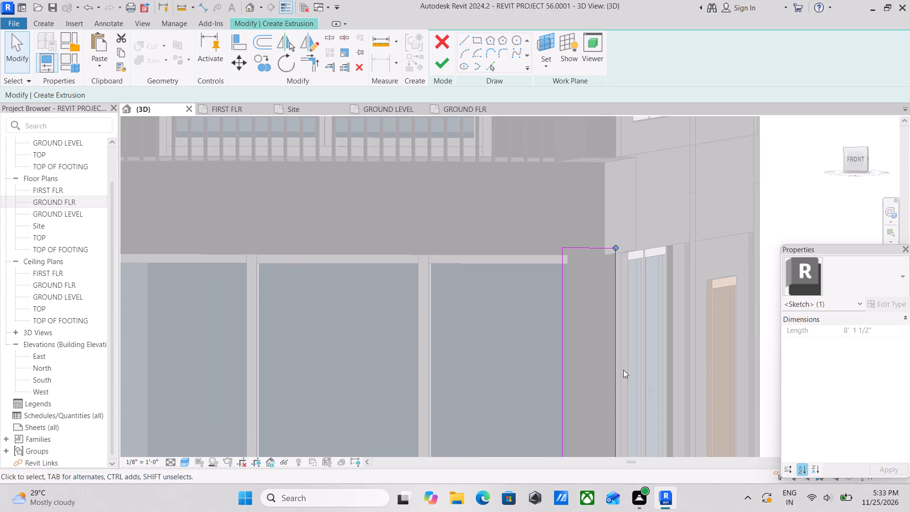
{"action": "scroll", "coordinate": [623, 370], "scroll_direction": "up", "scroll_amount": 4}
{"action": "scroll", "coordinate": [620, 319], "scroll_direction": "up", "scroll_amount": 3}
{"action": "scroll", "coordinate": [493, 360], "scroll_direction": "down", "scroll_amount": 3}
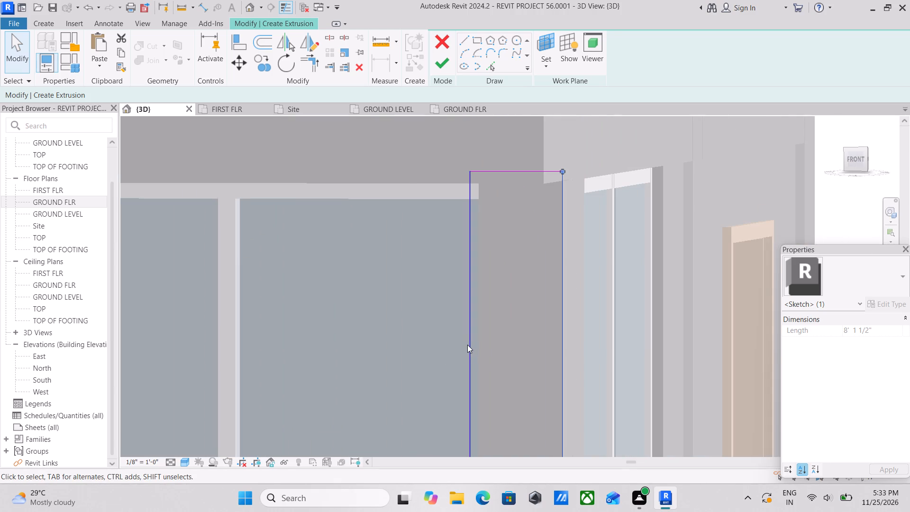
{"action": "left_click", "coordinate": [467, 345]}
{"action": "key", "text": "Right"}
{"action": "key", "text": "Right"}
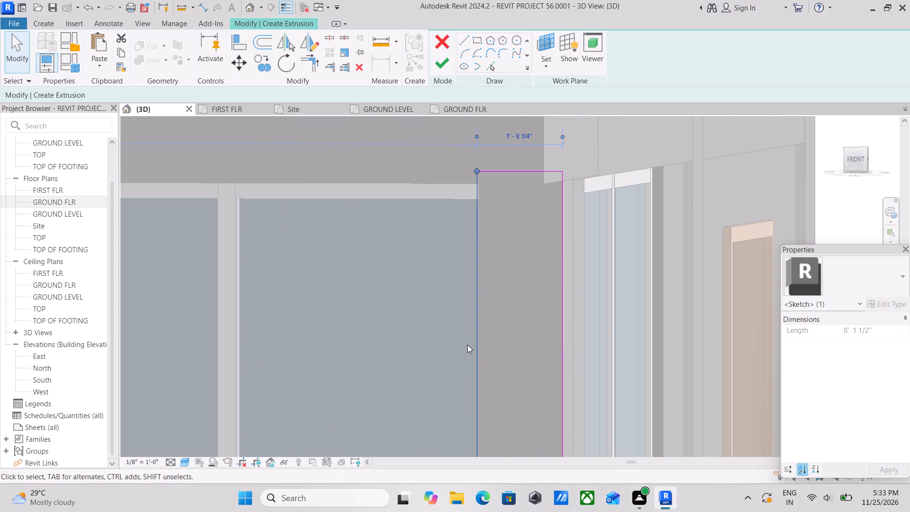
{"action": "key", "text": "Right"}
Finish the sketch as an extrusion with a 4" depth on the corner column and complete the in-place model.
{"action": "scroll", "coordinate": [467, 345], "scroll_direction": "down", "scroll_amount": 3}
{"action": "middle_click_drag", "start_coordinate": [470, 343], "coordinate": [523, 400], "text": "shift"}
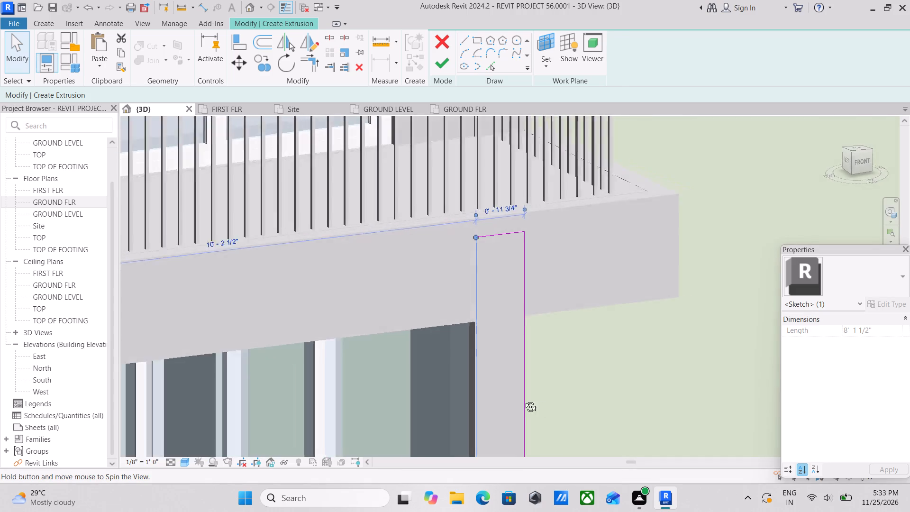
{"action": "middle_click_drag", "start_coordinate": [523, 400], "coordinate": [508, 400], "text": "shift"}
{"action": "scroll", "coordinate": [510, 401], "scroll_direction": "down", "scroll_amount": 2}
{"action": "scroll", "coordinate": [643, 511], "scroll_direction": "down", "scroll_amount": 1}
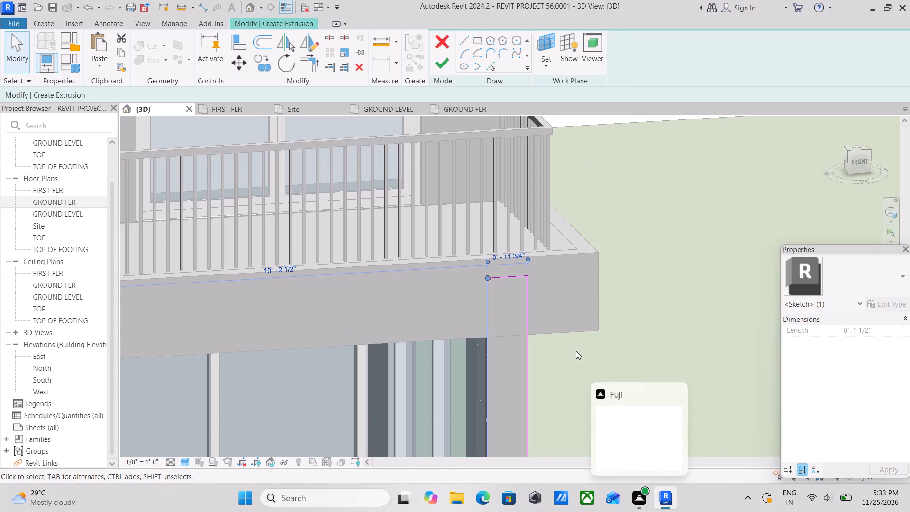
{"action": "scroll", "coordinate": [674, 411], "scroll_direction": "down", "scroll_amount": 1}
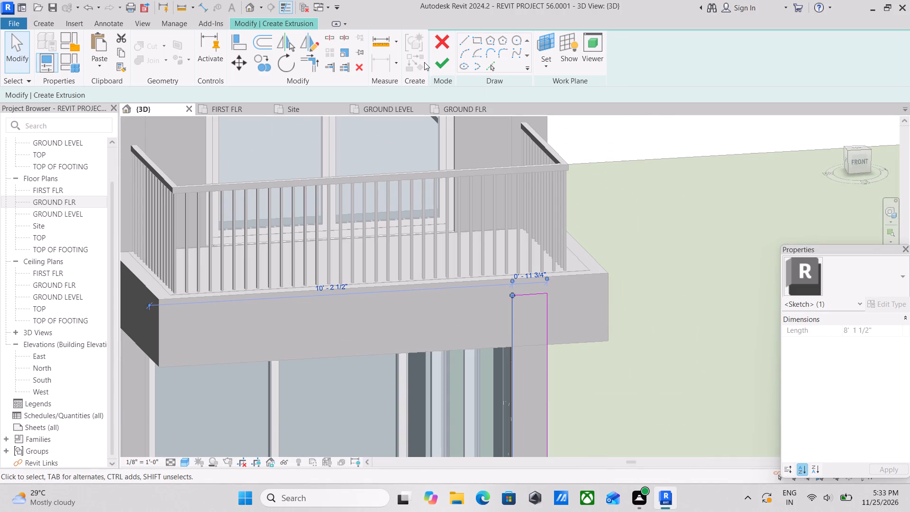
{"action": "left_click", "coordinate": [443, 63]}
{"action": "scroll", "coordinate": [526, 396], "scroll_direction": "down", "scroll_amount": 1}
{"action": "middle_click_drag", "start_coordinate": [526, 396], "coordinate": [434, 334]}
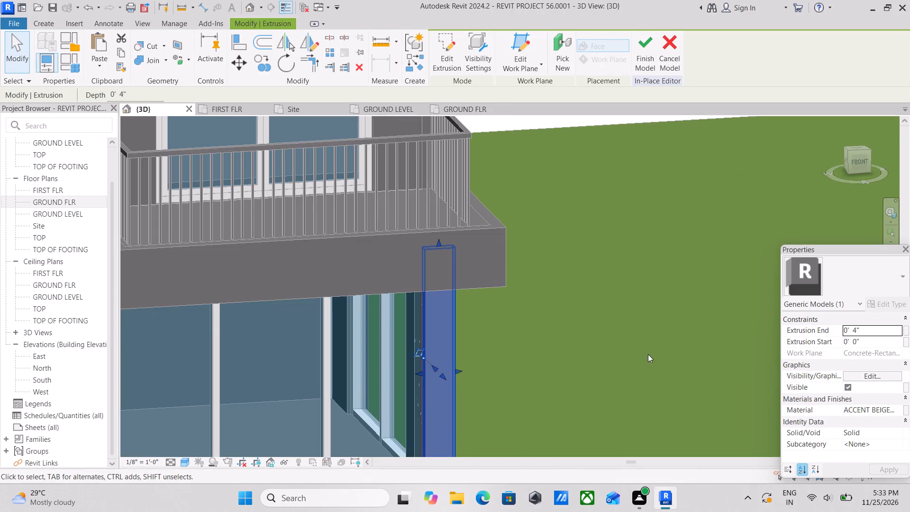
{"action": "middle_click_drag", "start_coordinate": [510, 345], "coordinate": [439, 339], "text": "shift"}
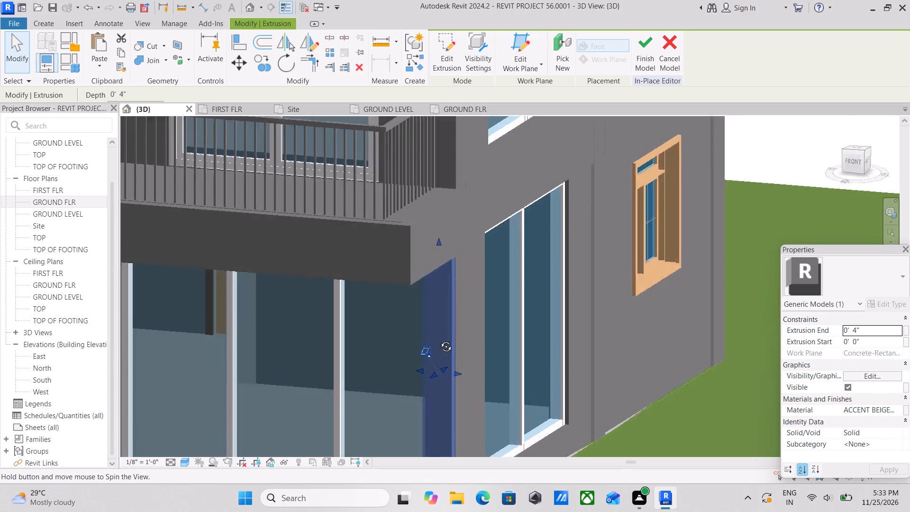
{"action": "middle_click_drag", "start_coordinate": [439, 339], "coordinate": [361, 324], "text": "shift"}
{"action": "scroll", "coordinate": [361, 324], "scroll_direction": "up", "scroll_amount": 1, "text": "shift"}
{"action": "scroll", "coordinate": [361, 324], "scroll_direction": "down", "scroll_amount": 2}
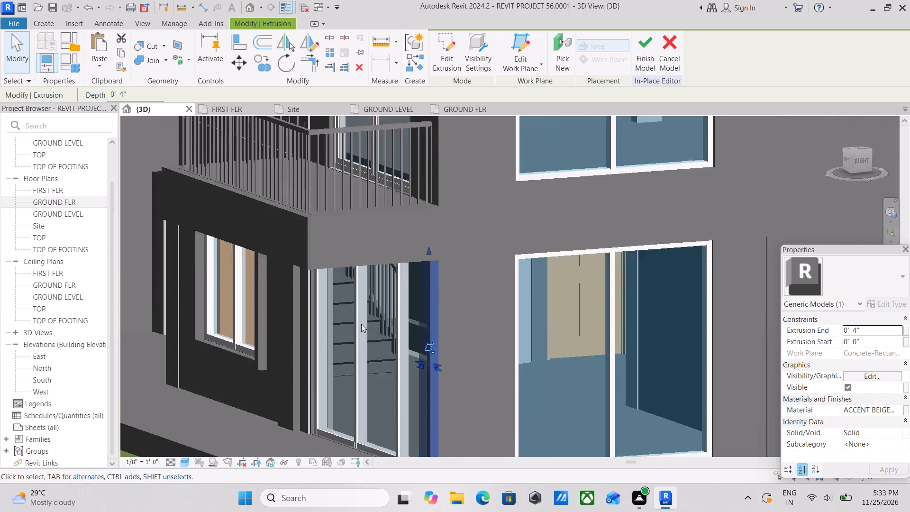
{"action": "scroll", "coordinate": [361, 324], "scroll_direction": "down", "scroll_amount": 1}
{"action": "middle_click_drag", "start_coordinate": [302, 350], "coordinate": [331, 346]}
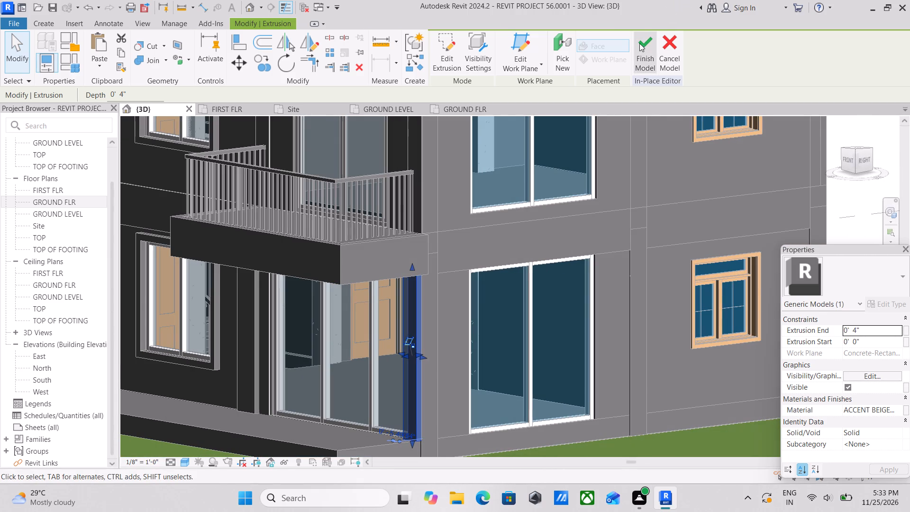
{"action": "left_click", "coordinate": [638, 44]}
Examine the house's exterior in 3D from the side and front, checking the columns, balcony, porch and roof.
{"action": "middle_click_drag", "start_coordinate": [486, 284], "coordinate": [487, 294]}
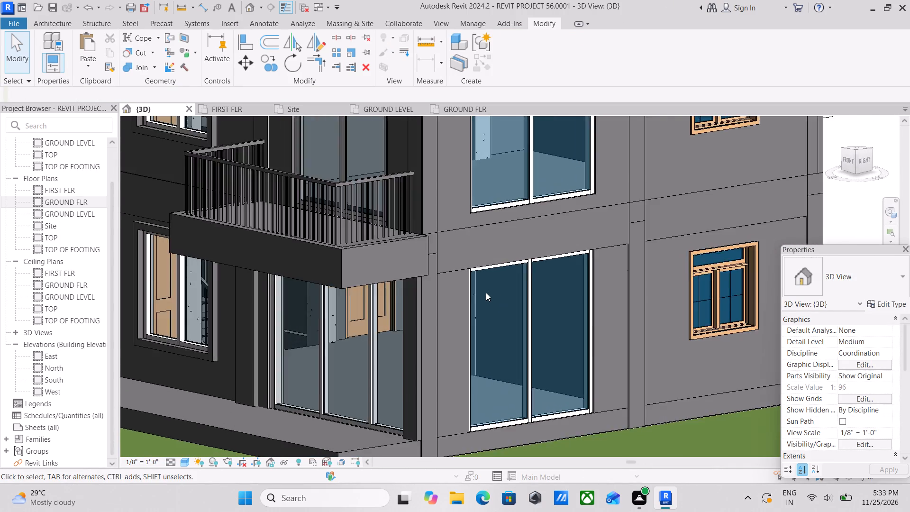
{"action": "scroll", "coordinate": [486, 293], "scroll_direction": "down", "scroll_amount": 3}
{"action": "middle_click_drag", "start_coordinate": [465, 320], "coordinate": [432, 339], "text": "shift"}
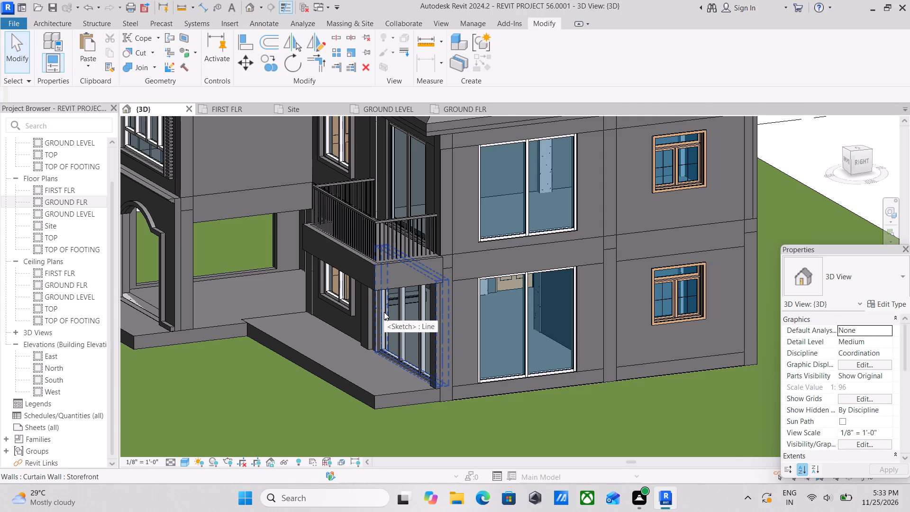
{"action": "scroll", "coordinate": [309, 310], "scroll_direction": "down", "scroll_amount": 2}
{"action": "middle_click_drag", "start_coordinate": [309, 310], "coordinate": [461, 342]}
{"action": "scroll", "coordinate": [450, 353], "scroll_direction": "up", "scroll_amount": 3}
{"action": "scroll", "coordinate": [473, 343], "scroll_direction": "down", "scroll_amount": 2}
{"action": "middle_click_drag", "start_coordinate": [476, 345], "coordinate": [556, 374]}
{"action": "middle_click_drag", "start_coordinate": [408, 327], "coordinate": [523, 374]}
{"action": "middle_click_drag", "start_coordinate": [586, 328], "coordinate": [469, 362]}
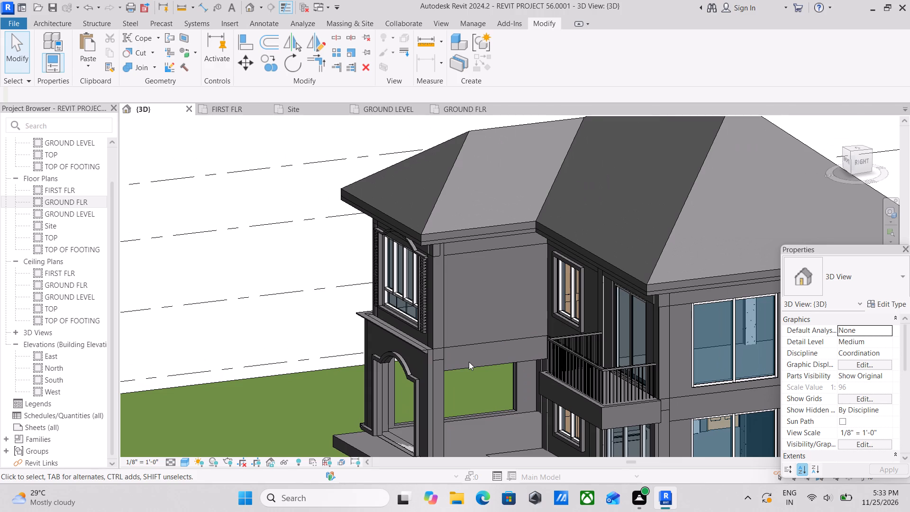
{"action": "middle_click_drag", "start_coordinate": [469, 362], "coordinate": [347, 352]}
{"action": "middle_click_drag", "start_coordinate": [437, 353], "coordinate": [357, 355]}
{"action": "middle_click_drag", "start_coordinate": [463, 370], "coordinate": [397, 345]}
{"action": "scroll", "coordinate": [426, 322], "scroll_direction": "up", "scroll_amount": 2}
{"action": "middle_click_drag", "start_coordinate": [463, 309], "coordinate": [311, 313]}
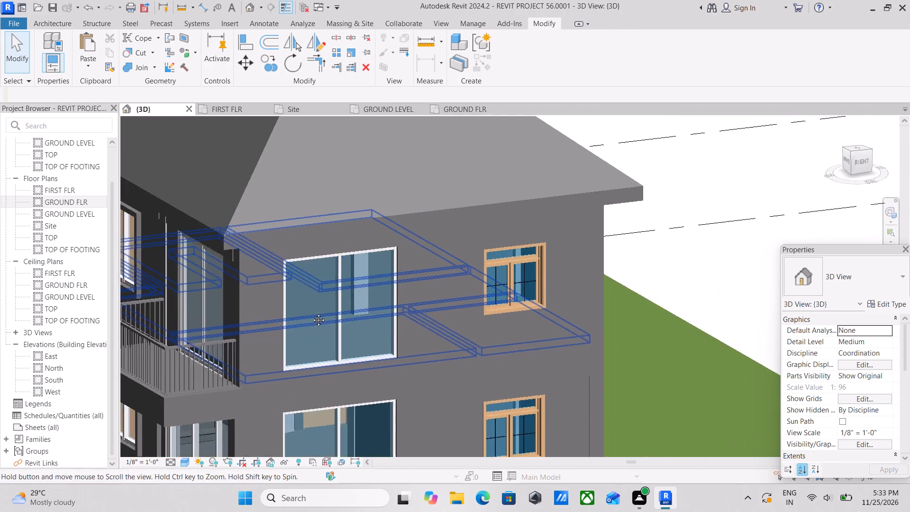
{"action": "middle_click_drag", "start_coordinate": [311, 313], "coordinate": [310, 311]}
{"action": "middle_click_drag", "start_coordinate": [427, 342], "coordinate": [402, 340]}
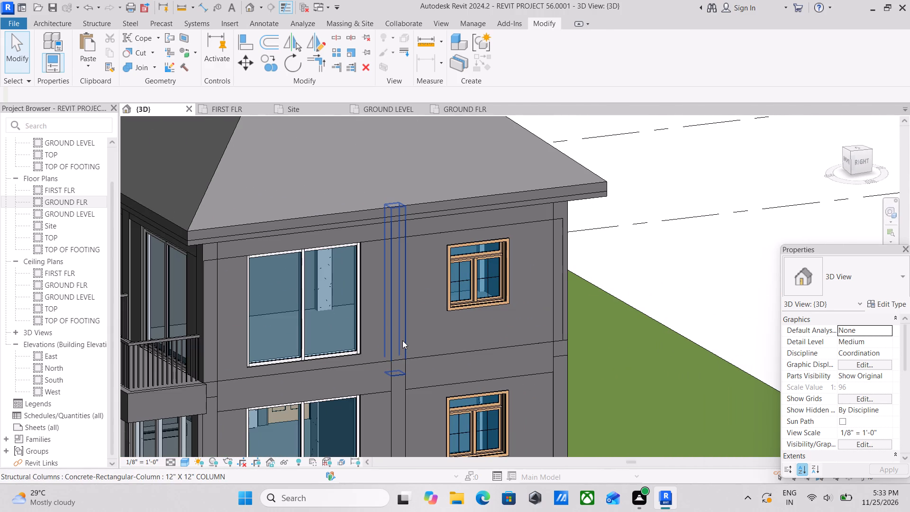
{"action": "scroll", "coordinate": [421, 351], "scroll_direction": "down", "scroll_amount": 1}
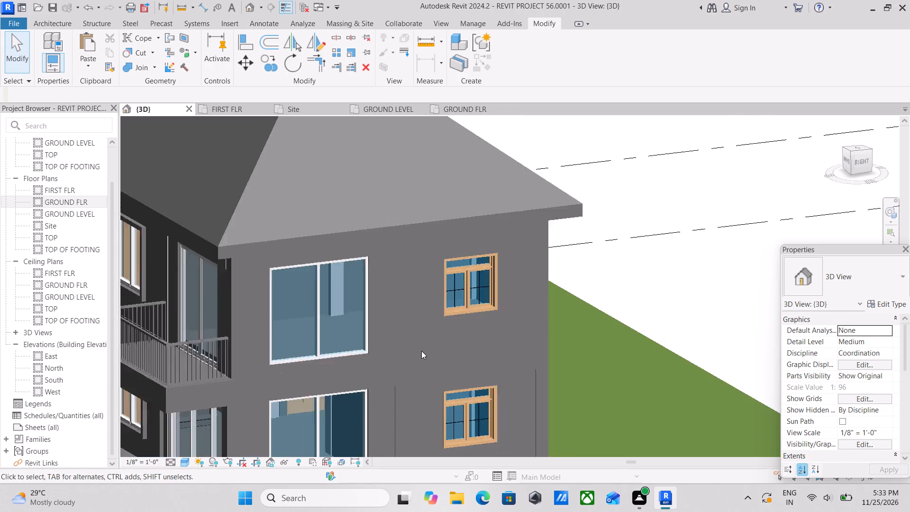
{"action": "scroll", "coordinate": [421, 351], "scroll_direction": "down", "scroll_amount": 1}
{"action": "middle_click_drag", "start_coordinate": [358, 388], "coordinate": [505, 269]}
{"action": "middle_click_drag", "start_coordinate": [370, 334], "coordinate": [499, 308]}
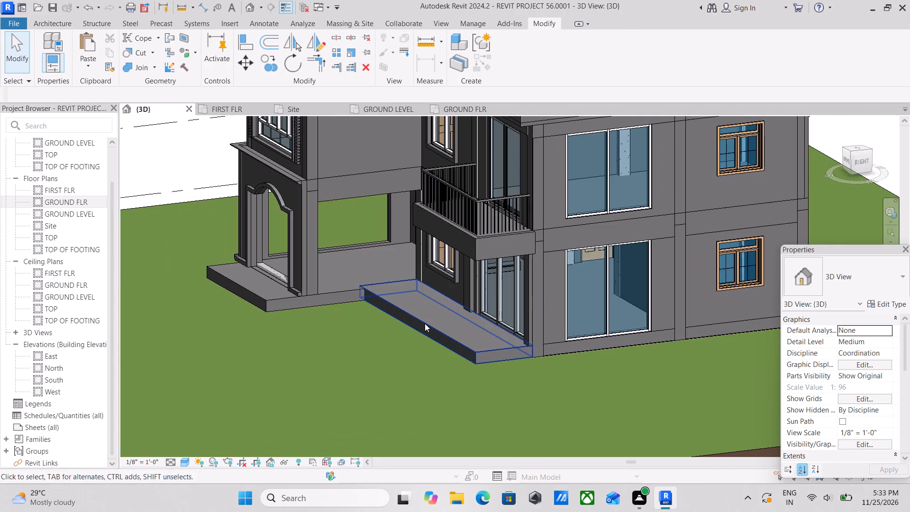
{"action": "scroll", "coordinate": [425, 323], "scroll_direction": "down", "scroll_amount": 1}
{"action": "middle_click_drag", "start_coordinate": [425, 323], "coordinate": [497, 333]}
{"action": "middle_click_drag", "start_coordinate": [445, 346], "coordinate": [608, 253]}
{"action": "middle_click_drag", "start_coordinate": [464, 271], "coordinate": [498, 294], "text": "shift"}
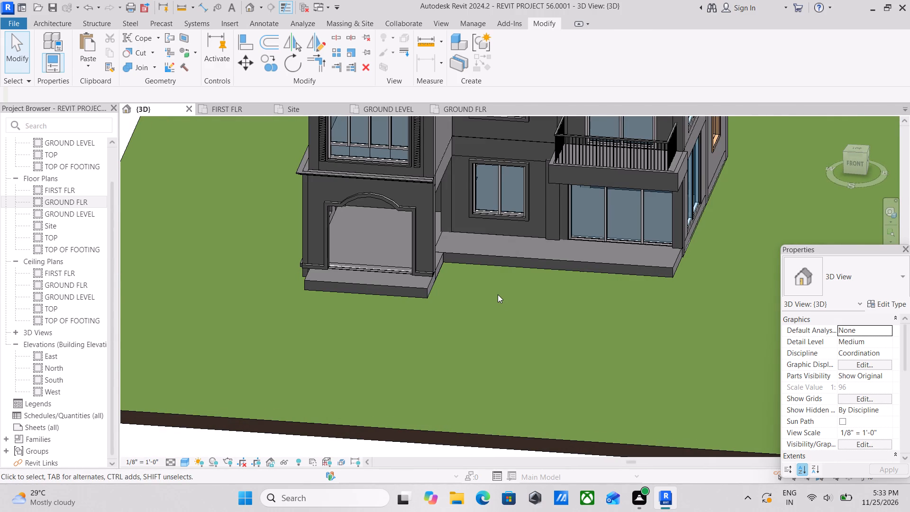
{"action": "scroll", "coordinate": [498, 294], "scroll_direction": "down", "scroll_amount": 2}
{"action": "middle_click_drag", "start_coordinate": [498, 294], "coordinate": [473, 349]}
{"action": "scroll", "coordinate": [164, 511], "scroll_direction": "up", "scroll_amount": 2}
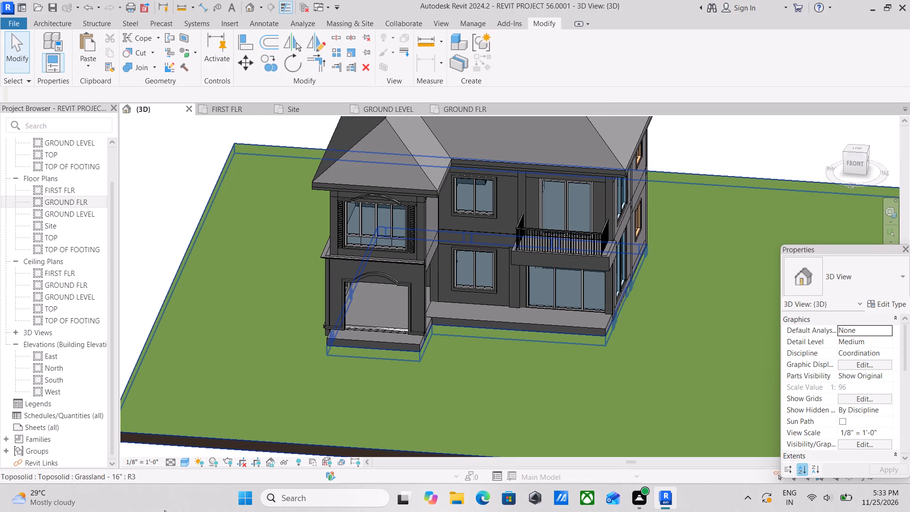
{"action": "scroll", "coordinate": [182, 496], "scroll_direction": "up", "scroll_amount": 5}
{"action": "scroll", "coordinate": [182, 496], "scroll_direction": "down", "scroll_amount": 3}
{"action": "scroll", "coordinate": [127, 486], "scroll_direction": "down", "scroll_amount": 3}
{"action": "scroll", "coordinate": [227, 464], "scroll_direction": "down", "scroll_amount": 3}
{"action": "scroll", "coordinate": [214, 427], "scroll_direction": "up", "scroll_amount": 3}
{"action": "middle_click_drag", "start_coordinate": [347, 411], "coordinate": [334, 474]}
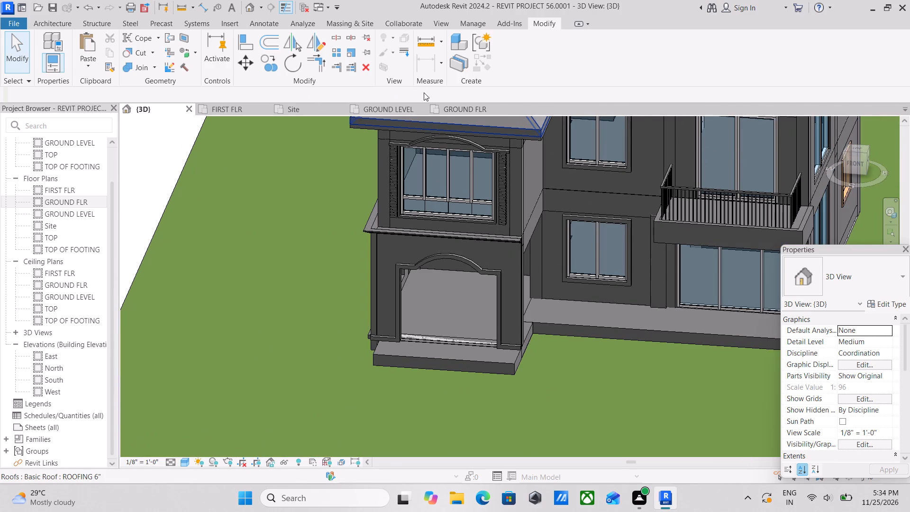
Switch to the GROUND FLR floor plan, around the living and dining room.
{"action": "left_click", "coordinate": [446, 109]}
{"action": "scroll", "coordinate": [409, 335], "scroll_direction": "up", "scroll_amount": 3}
{"action": "middle_click_drag", "start_coordinate": [485, 344], "coordinate": [437, 317]}
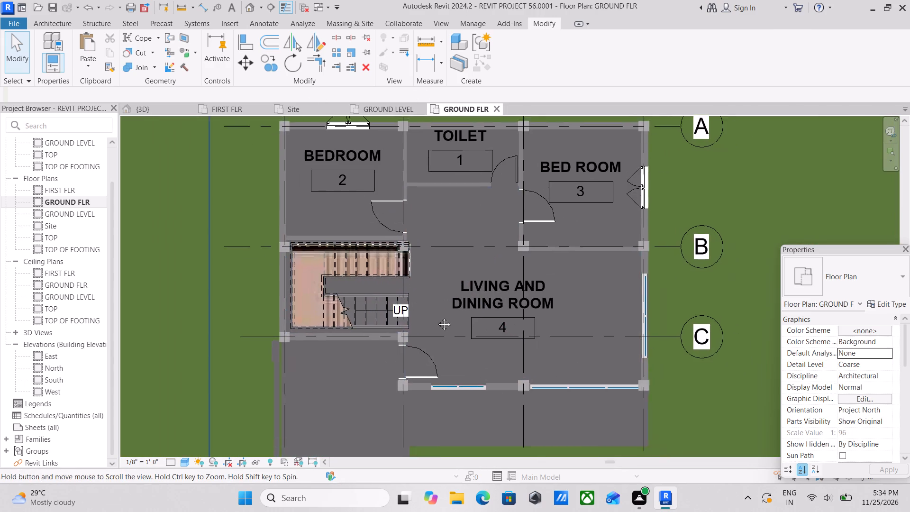
{"action": "middle_click_drag", "start_coordinate": [437, 317], "coordinate": [380, 295]}
{"action": "scroll", "coordinate": [378, 295], "scroll_direction": "up", "scroll_amount": 1}
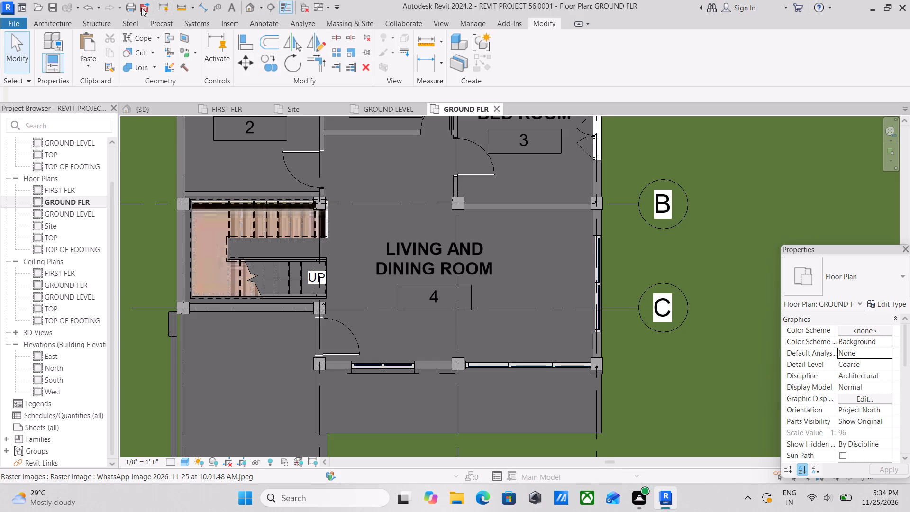
{"action": "middle_click_drag", "start_coordinate": [337, 257], "coordinate": [335, 309]}
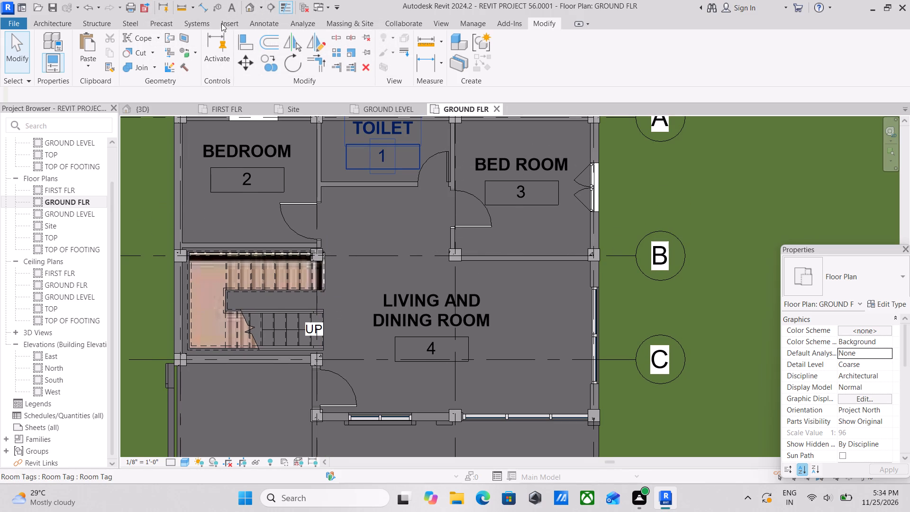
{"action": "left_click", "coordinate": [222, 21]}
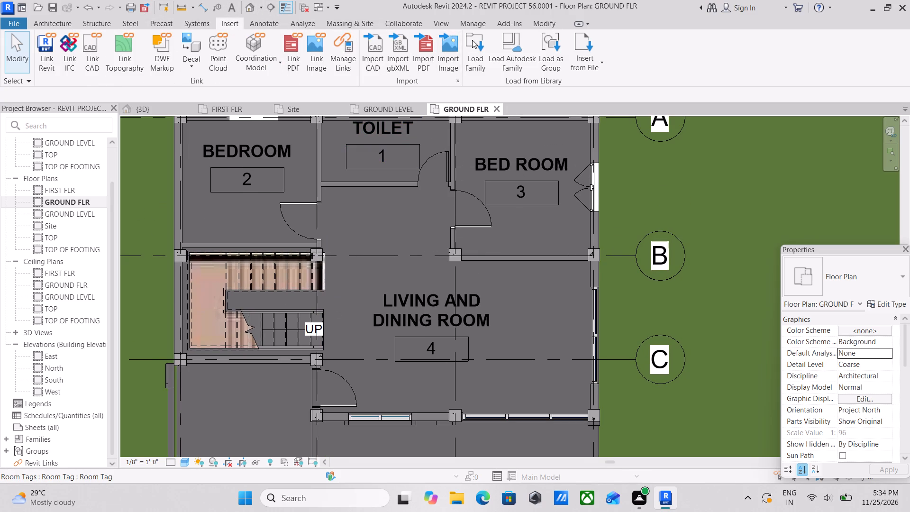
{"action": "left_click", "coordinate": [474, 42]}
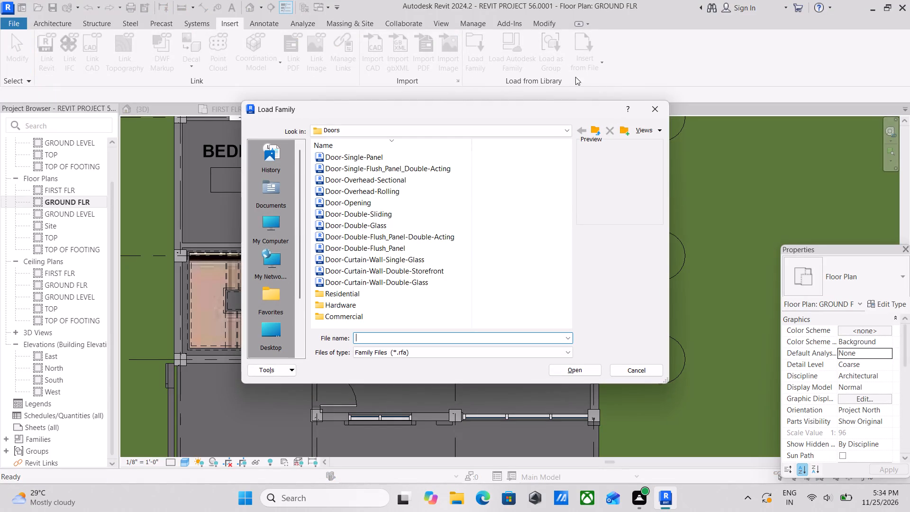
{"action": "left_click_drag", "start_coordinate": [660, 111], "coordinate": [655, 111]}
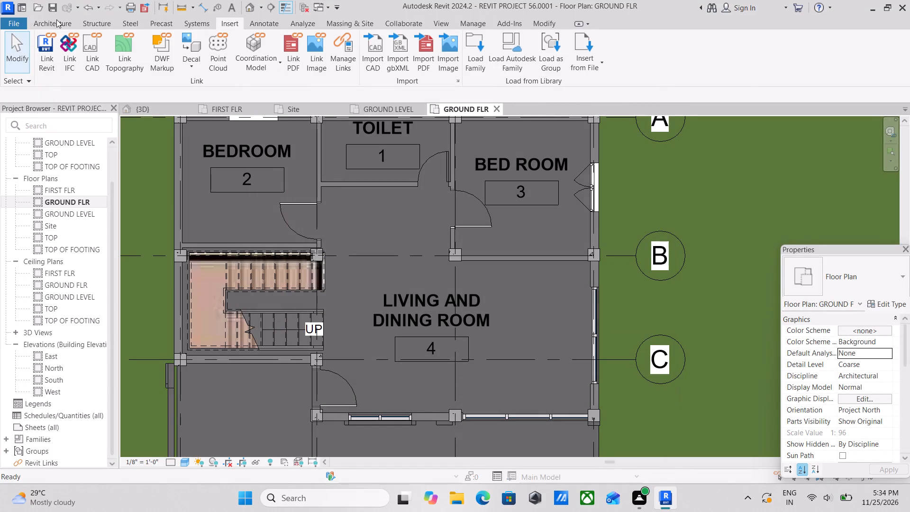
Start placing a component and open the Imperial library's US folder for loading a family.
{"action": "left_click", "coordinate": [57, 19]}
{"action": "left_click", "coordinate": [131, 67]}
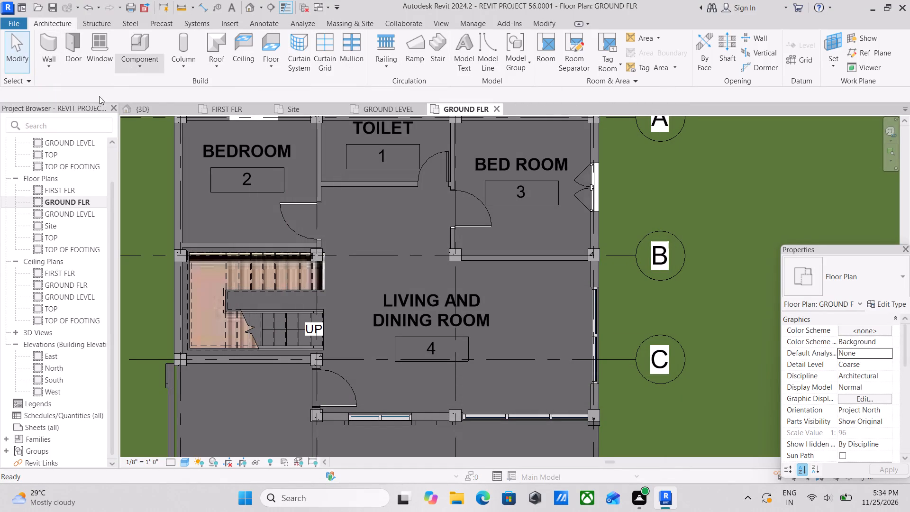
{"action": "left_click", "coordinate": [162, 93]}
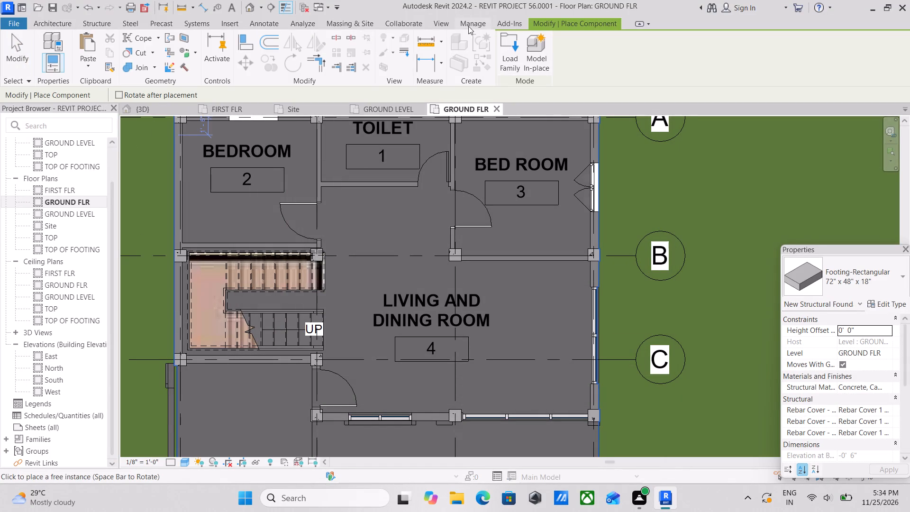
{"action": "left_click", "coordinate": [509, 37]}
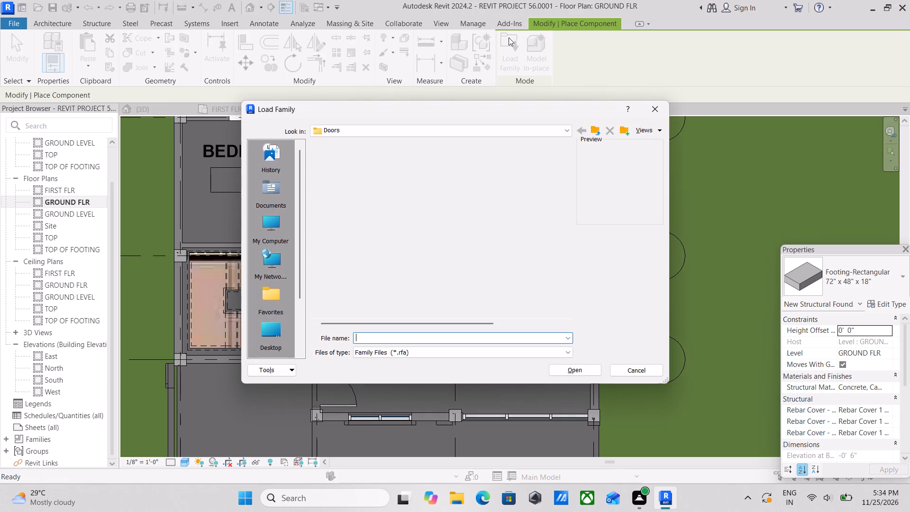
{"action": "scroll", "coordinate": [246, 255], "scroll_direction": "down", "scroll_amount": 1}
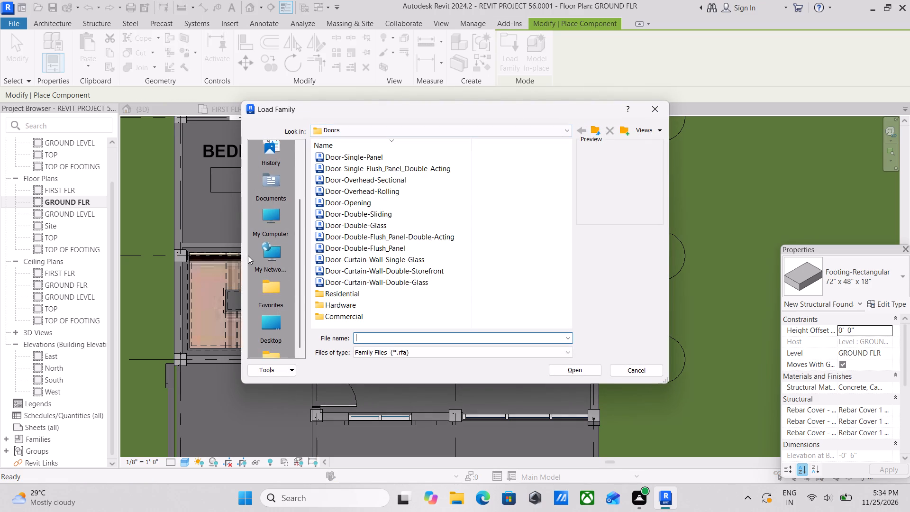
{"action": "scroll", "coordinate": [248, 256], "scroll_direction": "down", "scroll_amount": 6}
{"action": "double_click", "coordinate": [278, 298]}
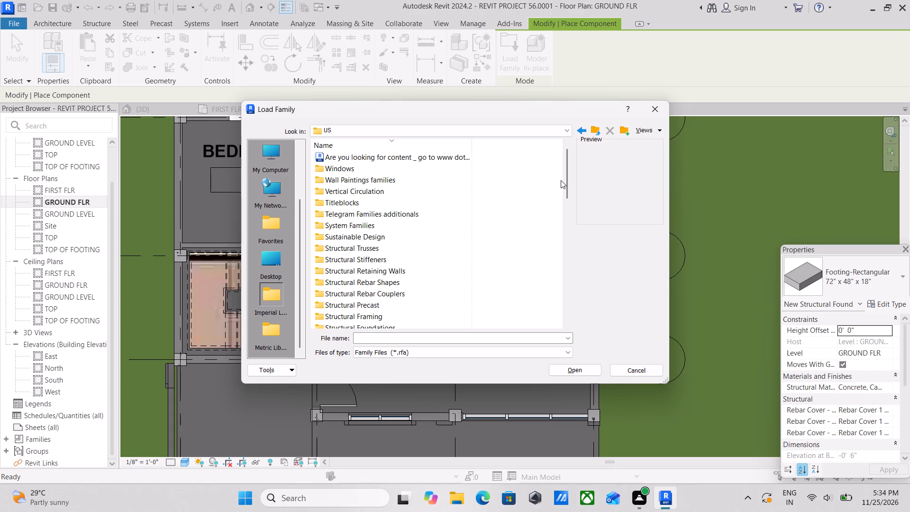
Look through the US library's family folders for a component category to load, and leave without loading one.
{"action": "scroll", "coordinate": [396, 180], "scroll_direction": "down", "scroll_amount": 2}
{"action": "scroll", "coordinate": [342, 268], "scroll_direction": "up", "scroll_amount": 2}
{"action": "scroll", "coordinate": [341, 271], "scroll_direction": "down", "scroll_amount": 6}
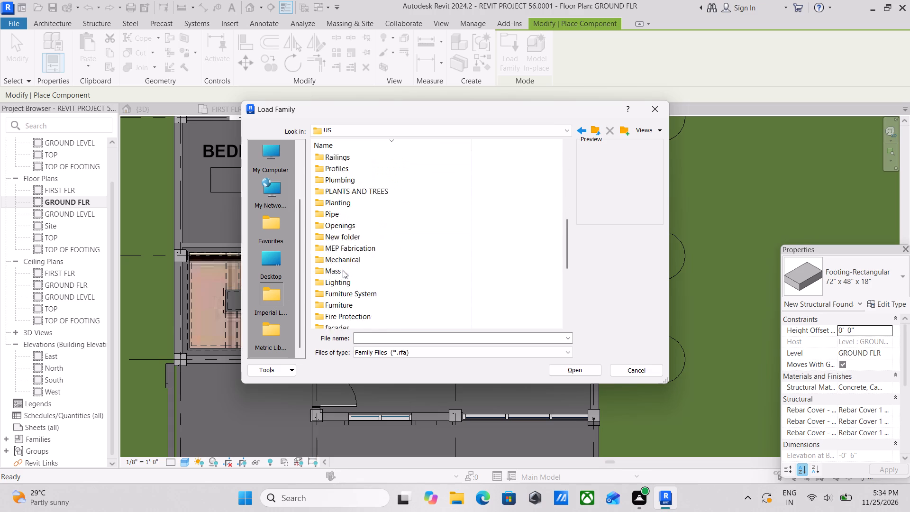
{"action": "scroll", "coordinate": [343, 270], "scroll_direction": "down", "scroll_amount": 2}
{"action": "scroll", "coordinate": [304, 279], "scroll_direction": "down", "scroll_amount": 4}
{"action": "scroll", "coordinate": [275, 321], "scroll_direction": "up", "scroll_amount": 4}
{"action": "scroll", "coordinate": [270, 324], "scroll_direction": "down", "scroll_amount": 4}
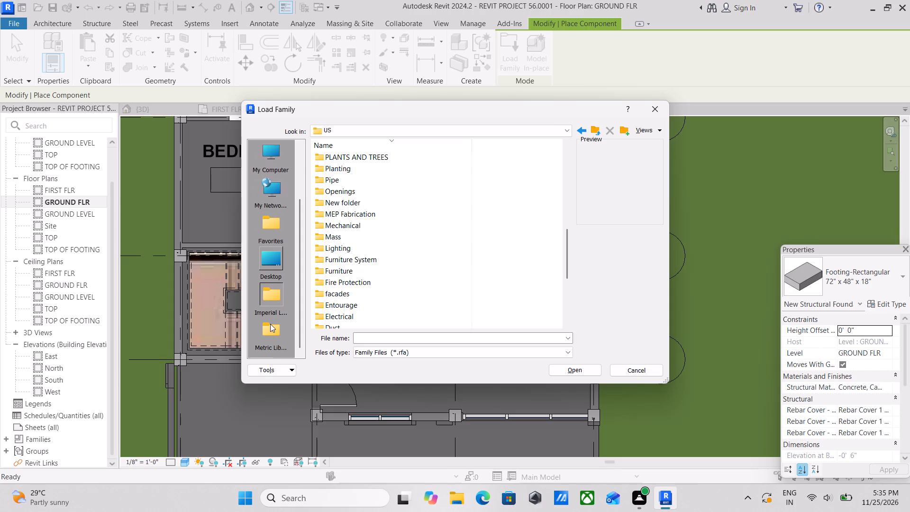
{"action": "scroll", "coordinate": [383, 310], "scroll_direction": "up", "scroll_amount": 2}
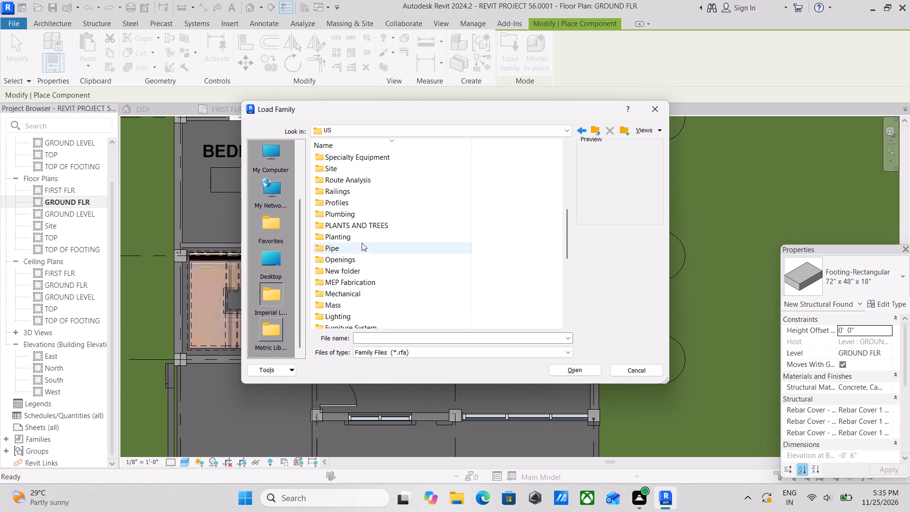
{"action": "scroll", "coordinate": [362, 243], "scroll_direction": "up", "scroll_amount": 3}
{"action": "scroll", "coordinate": [302, 263], "scroll_direction": "down", "scroll_amount": 3}
{"action": "scroll", "coordinate": [275, 305], "scroll_direction": "down", "scroll_amount": 3}
{"action": "scroll", "coordinate": [367, 265], "scroll_direction": "down", "scroll_amount": 4}
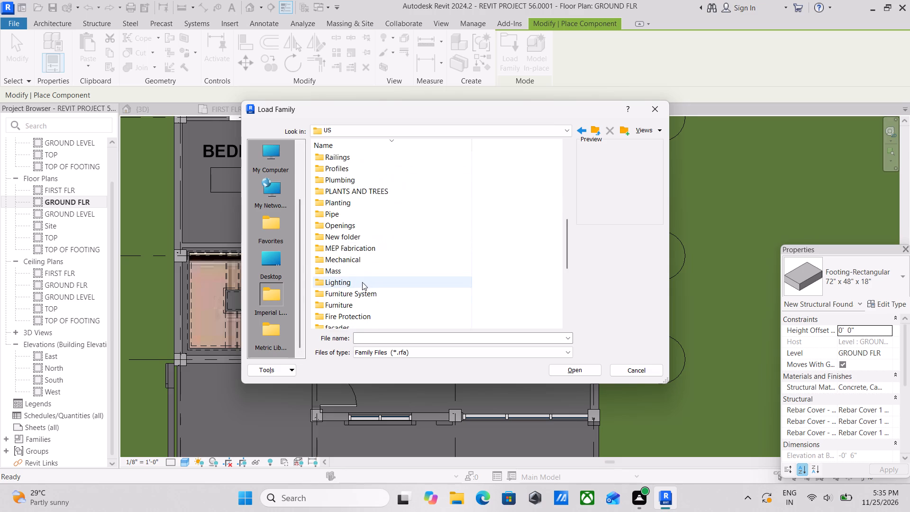
{"action": "scroll", "coordinate": [357, 263], "scroll_direction": "down", "scroll_amount": 6}
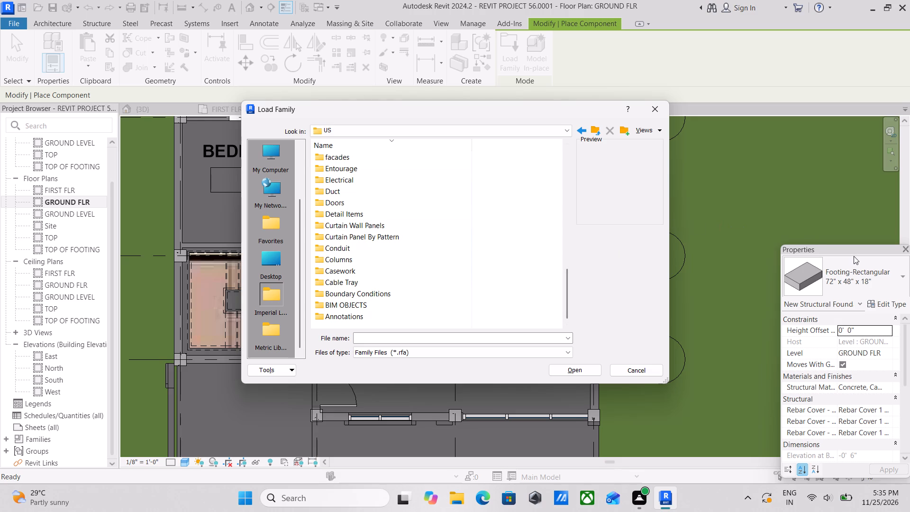
{"action": "scroll", "coordinate": [865, 282], "scroll_direction": "up", "scroll_amount": 1}
{"action": "left_click", "coordinate": [889, 274]}
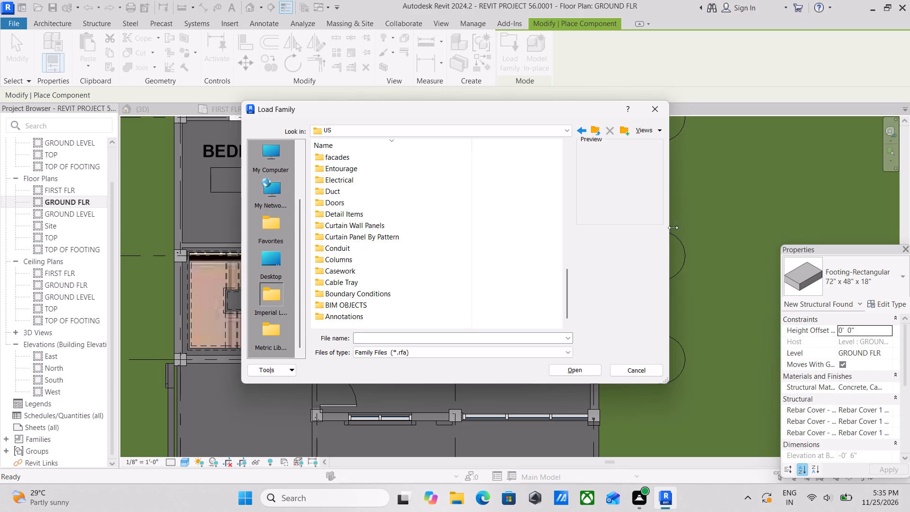
{"action": "scroll", "coordinate": [680, 267], "scroll_direction": "up", "scroll_amount": 1}
{"action": "scroll", "coordinate": [324, 174], "scroll_direction": "up", "scroll_amount": 2}
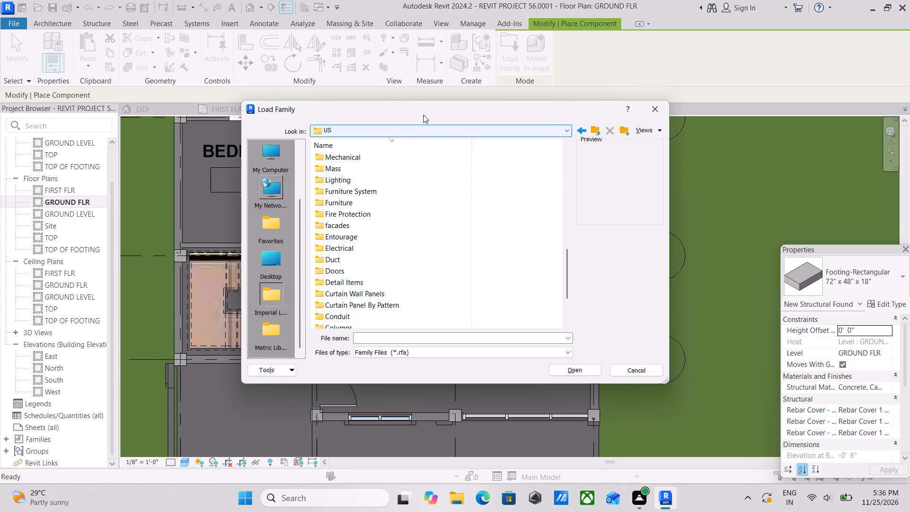
{"action": "scroll", "coordinate": [401, 206], "scroll_direction": "up", "scroll_amount": 2}
{"action": "scroll", "coordinate": [404, 229], "scroll_direction": "down", "scroll_amount": 1}
{"action": "scroll", "coordinate": [381, 274], "scroll_direction": "up", "scroll_amount": 1}
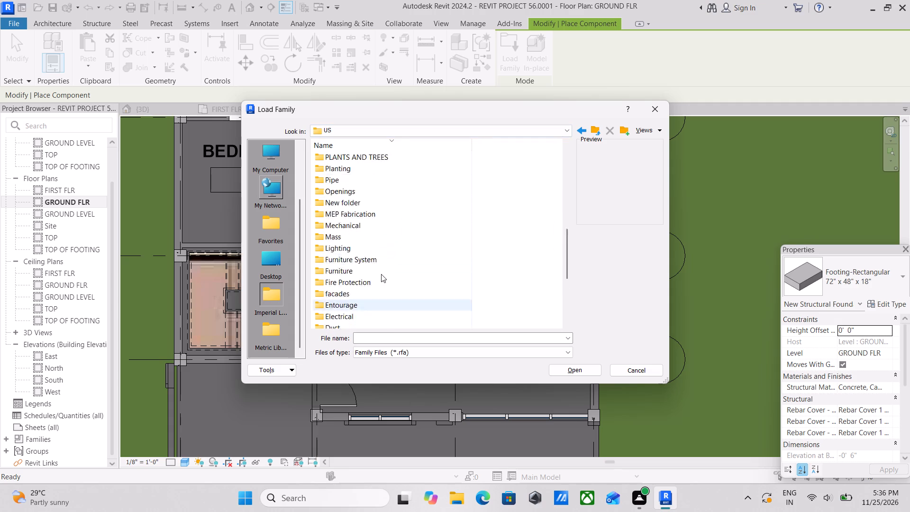
{"action": "scroll", "coordinate": [381, 274], "scroll_direction": "up", "scroll_amount": 2}
{"action": "scroll", "coordinate": [325, 212], "scroll_direction": "up", "scroll_amount": 3}
{"action": "scroll", "coordinate": [351, 171], "scroll_direction": "up", "scroll_amount": 1}
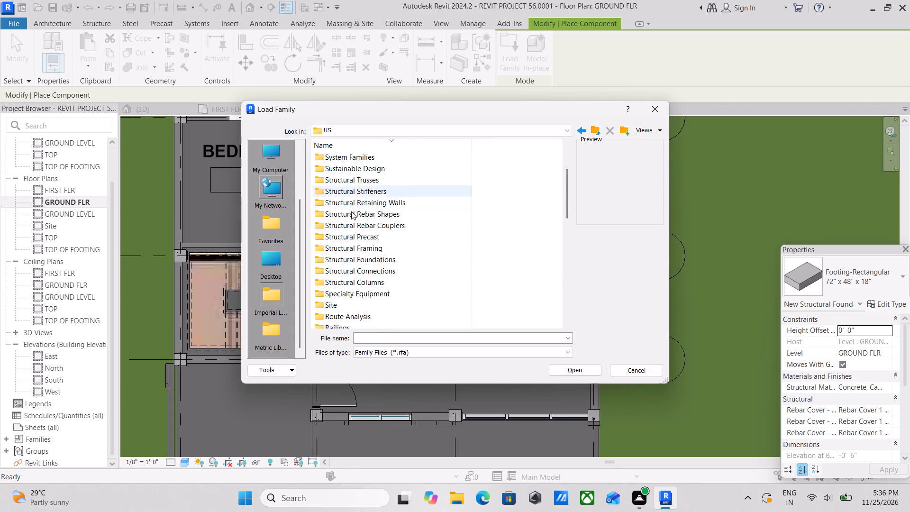
{"action": "scroll", "coordinate": [343, 253], "scroll_direction": "down", "scroll_amount": 2}
{"action": "scroll", "coordinate": [382, 250], "scroll_direction": "down", "scroll_amount": 1}
{"action": "scroll", "coordinate": [326, 285], "scroll_direction": "down", "scroll_amount": 2}
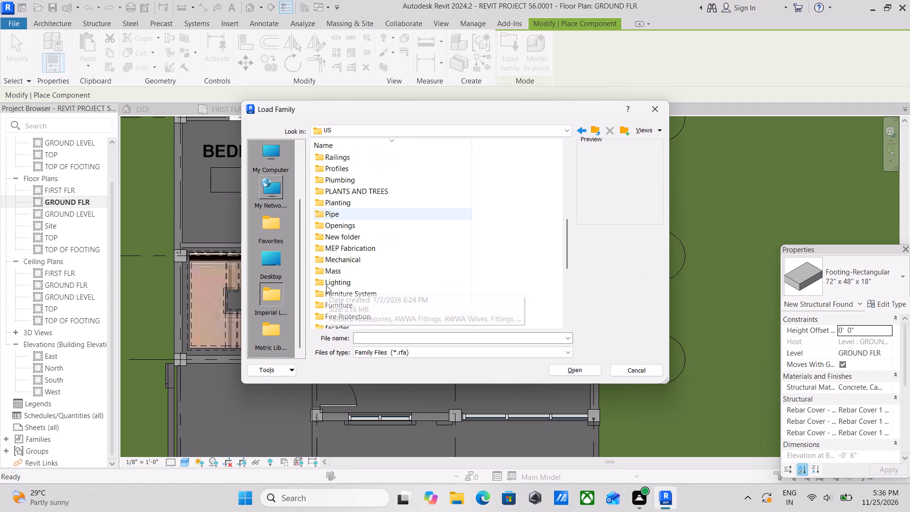
{"action": "scroll", "coordinate": [364, 278], "scroll_direction": "down", "scroll_amount": 3}
{"action": "scroll", "coordinate": [336, 263], "scroll_direction": "up", "scroll_amount": 3}
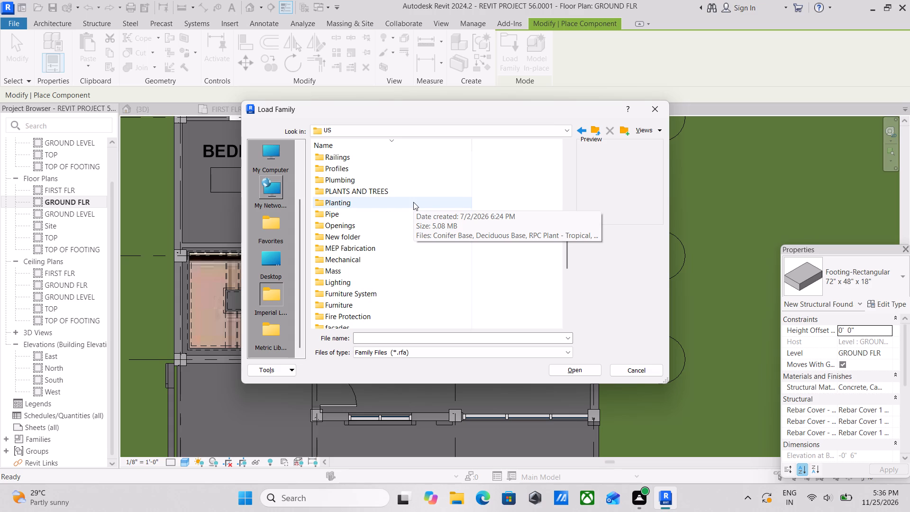
{"action": "scroll", "coordinate": [326, 252], "scroll_direction": "up", "scroll_amount": 2}
{"action": "scroll", "coordinate": [357, 220], "scroll_direction": "up", "scroll_amount": 3}
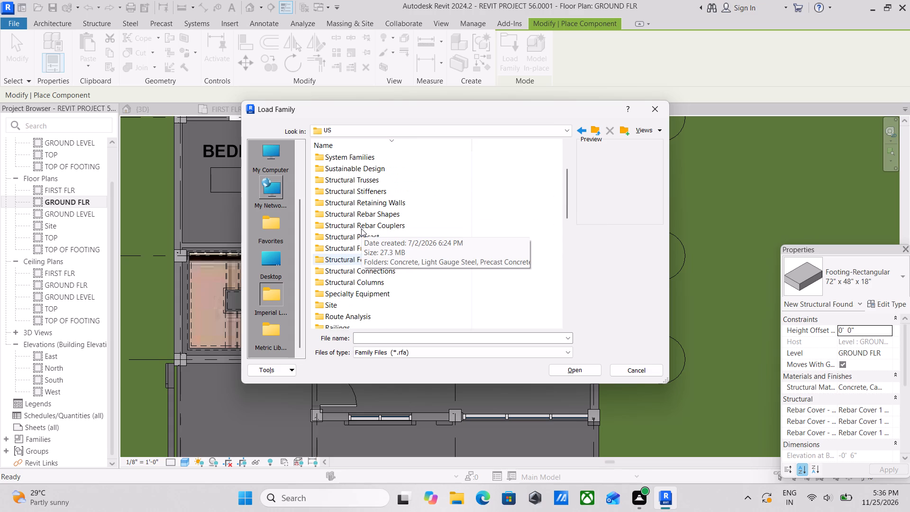
{"action": "scroll", "coordinate": [422, 219], "scroll_direction": "down", "scroll_amount": 2}
{"action": "scroll", "coordinate": [385, 193], "scroll_direction": "up", "scroll_amount": 2}
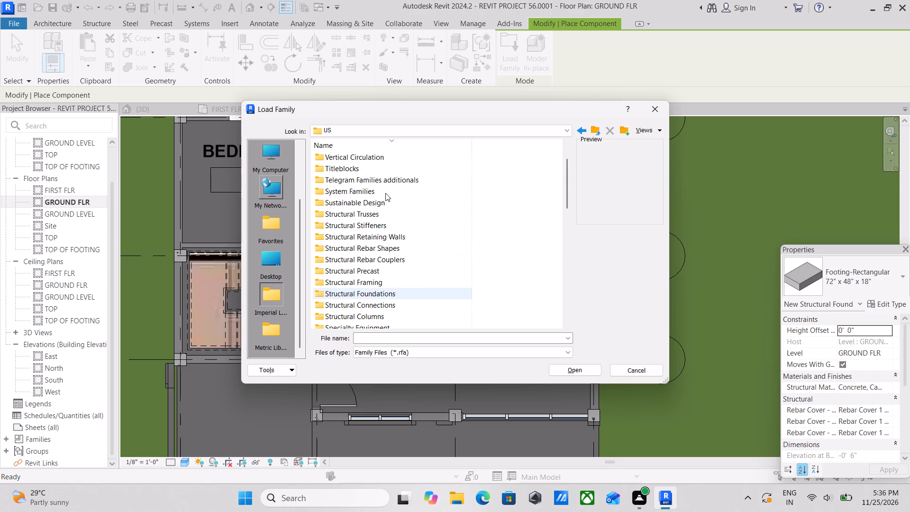
{"action": "scroll", "coordinate": [385, 193], "scroll_direction": "up", "scroll_amount": 4}
{"action": "left_click", "coordinate": [645, 107]}
{"action": "middle_click_drag", "start_coordinate": [463, 231], "coordinate": [517, 184]}
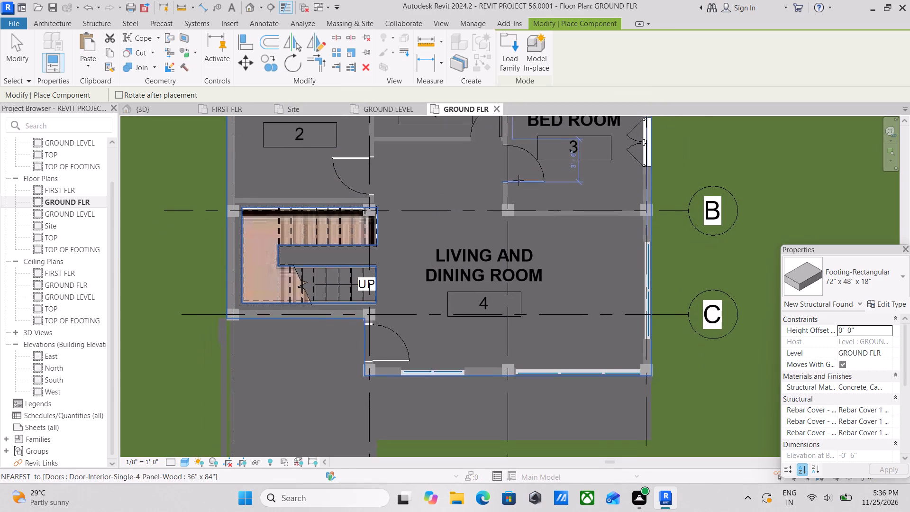
{"action": "middle_click_drag", "start_coordinate": [406, 227], "coordinate": [421, 294]}
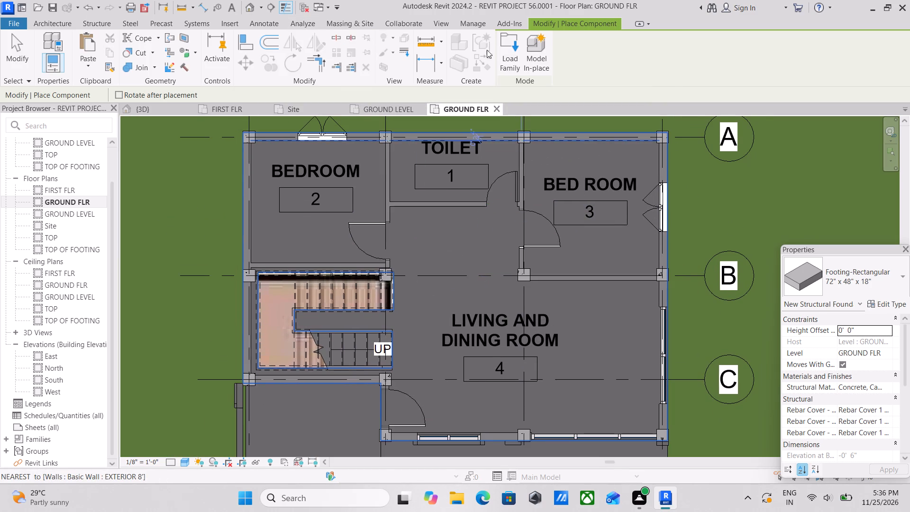
{"action": "key", "text": "Escape"}
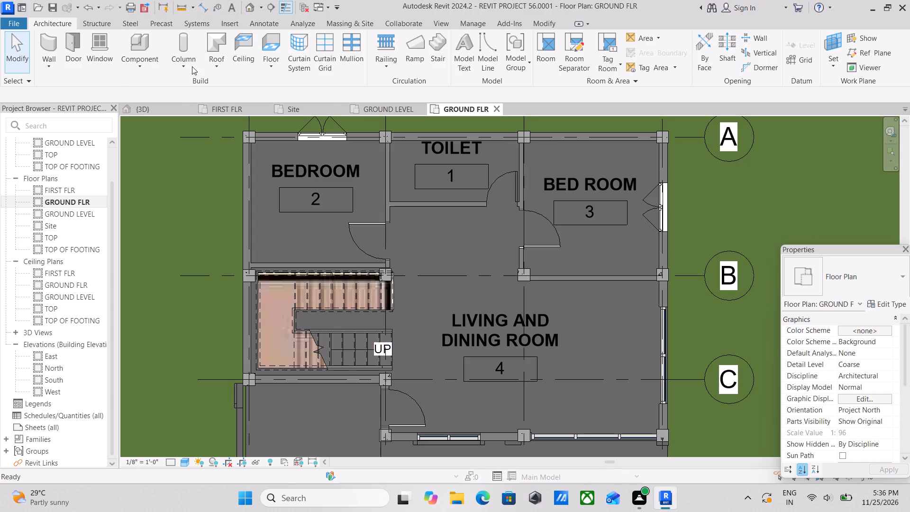
Examine the ground floor plan's layout around the bedrooms, toilet, staircase, and living and dining room.
{"action": "scroll", "coordinate": [206, 121], "scroll_direction": "up", "scroll_amount": 2}
{"action": "middle_click_drag", "start_coordinate": [293, 207], "coordinate": [306, 155]}
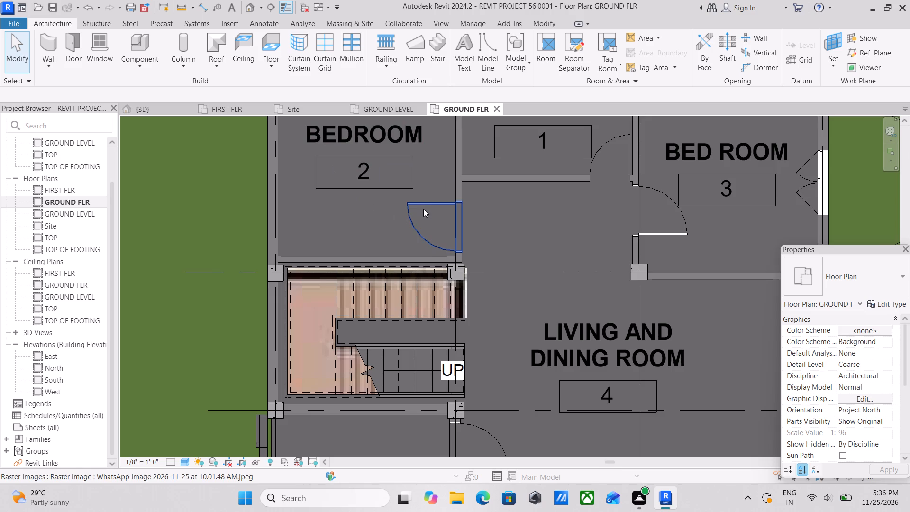
{"action": "middle_click_drag", "start_coordinate": [419, 209], "coordinate": [361, 196]}
{"action": "middle_click_drag", "start_coordinate": [425, 218], "coordinate": [398, 274]}
{"action": "middle_click_drag", "start_coordinate": [433, 270], "coordinate": [447, 299]}
{"action": "middle_click_drag", "start_coordinate": [443, 257], "coordinate": [445, 265]}
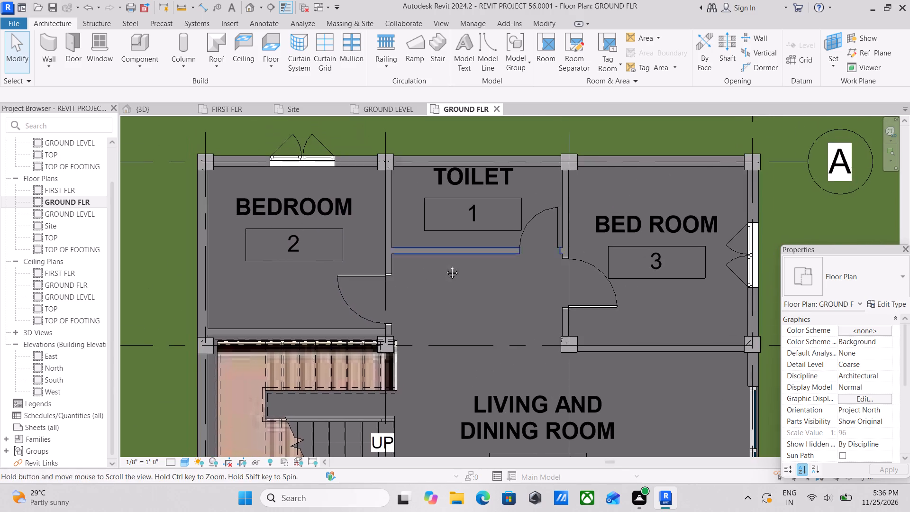
{"action": "middle_click_drag", "start_coordinate": [445, 265], "coordinate": [467, 330]}
{"action": "middle_click_drag", "start_coordinate": [448, 267], "coordinate": [504, 241]}
{"action": "middle_click_drag", "start_coordinate": [414, 275], "coordinate": [441, 270]}
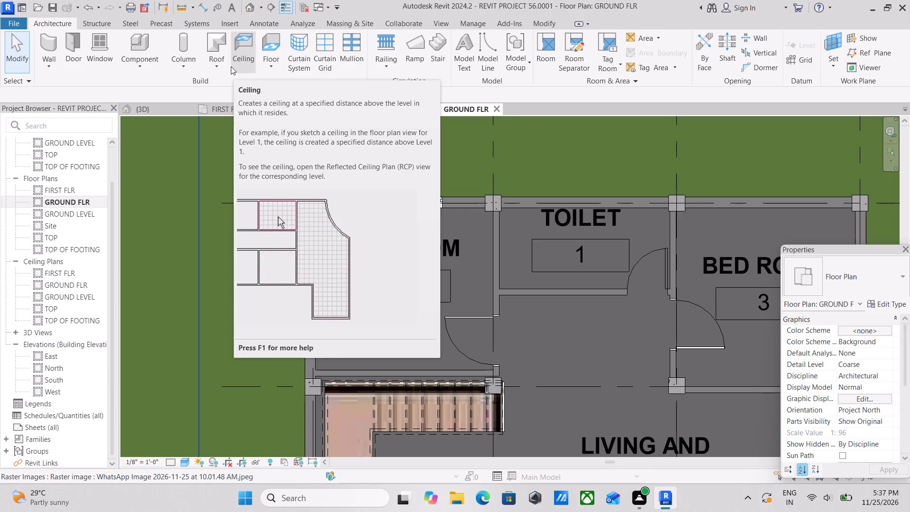
{"action": "scroll", "coordinate": [564, 164], "scroll_direction": "down", "scroll_amount": 2}
{"action": "middle_click_drag", "start_coordinate": [476, 219], "coordinate": [436, 175]}
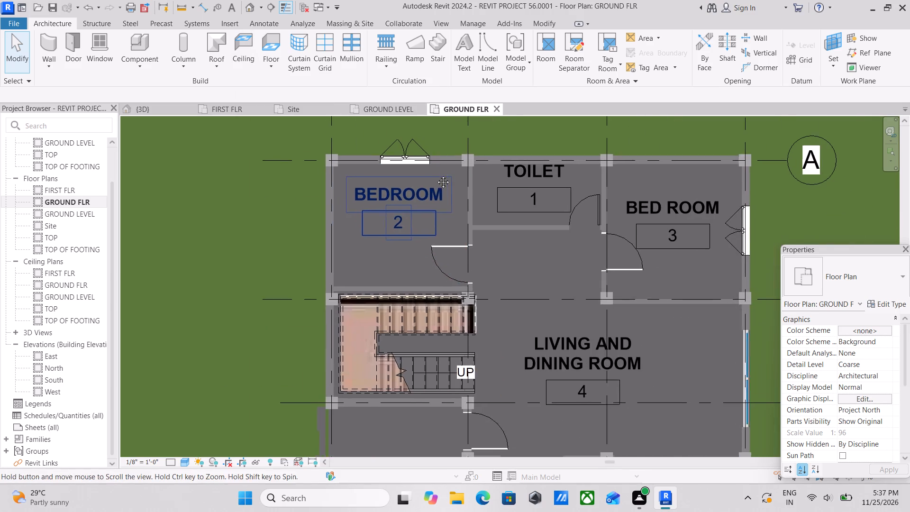
{"action": "middle_click_drag", "start_coordinate": [436, 175], "coordinate": [436, 174]}
{"action": "middle_click_drag", "start_coordinate": [550, 296], "coordinate": [501, 226]}
{"action": "scroll", "coordinate": [534, 290], "scroll_direction": "up", "scroll_amount": 2}
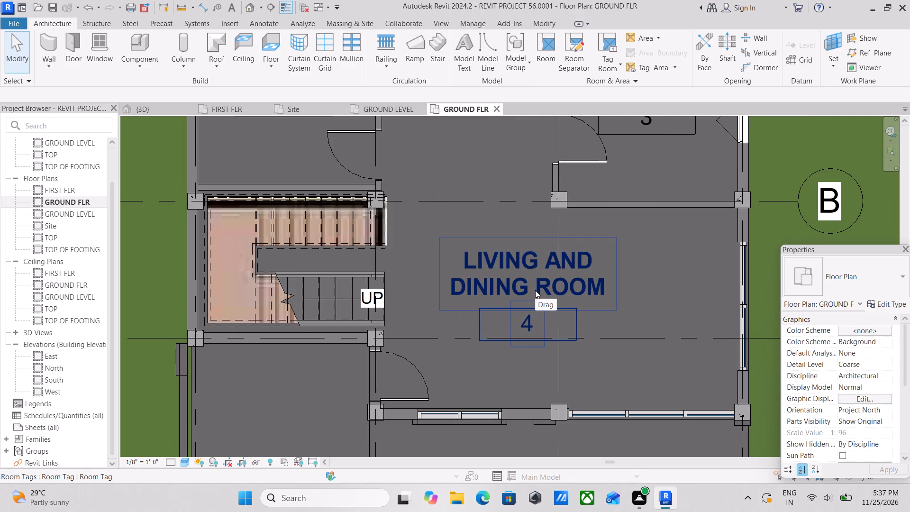
{"action": "scroll", "coordinate": [565, 270], "scroll_direction": "down", "scroll_amount": 1}
{"action": "middle_click_drag", "start_coordinate": [565, 270], "coordinate": [505, 265]}
{"action": "middle_click_drag", "start_coordinate": [590, 240], "coordinate": [568, 271]}
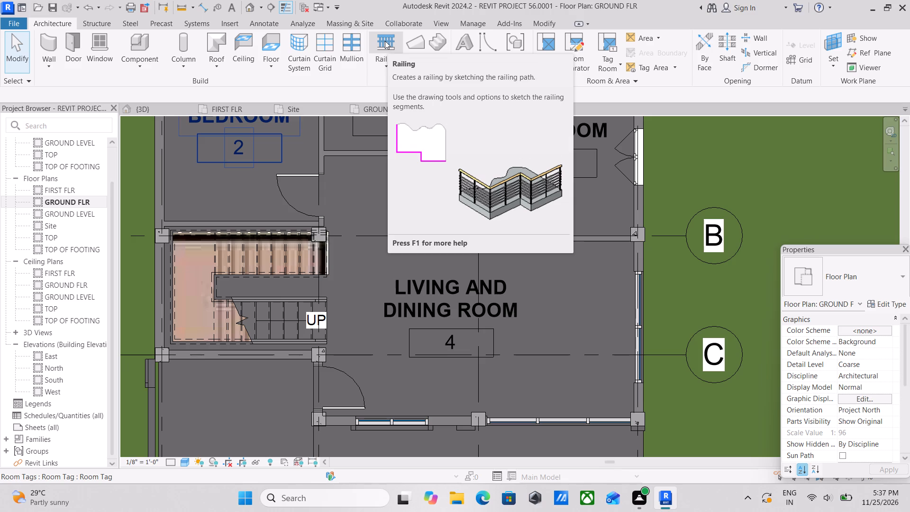
{"action": "scroll", "coordinate": [448, 74], "scroll_direction": "down", "scroll_amount": 3}
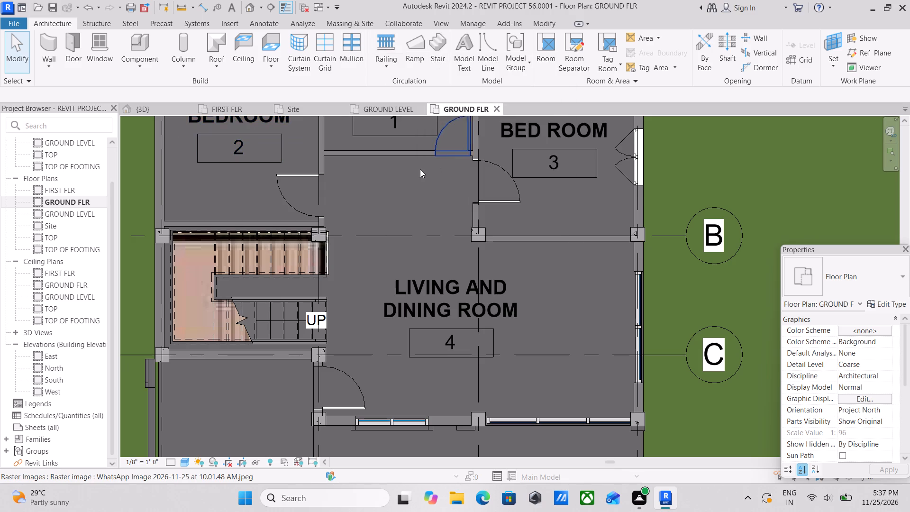
{"action": "scroll", "coordinate": [419, 169], "scroll_direction": "down", "scroll_amount": 1}
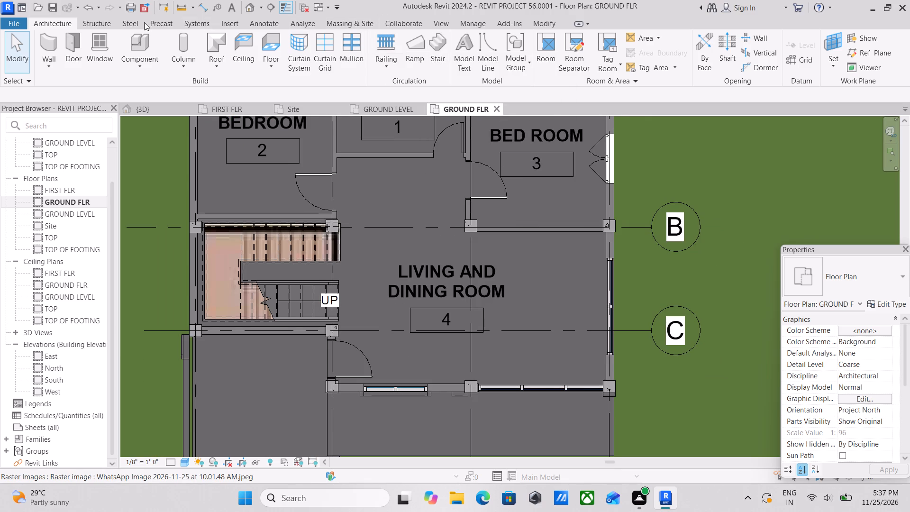
Start loading a family and switch from the Doors folder to the Imperial library's US folder.
{"action": "left_click", "coordinate": [231, 21]}
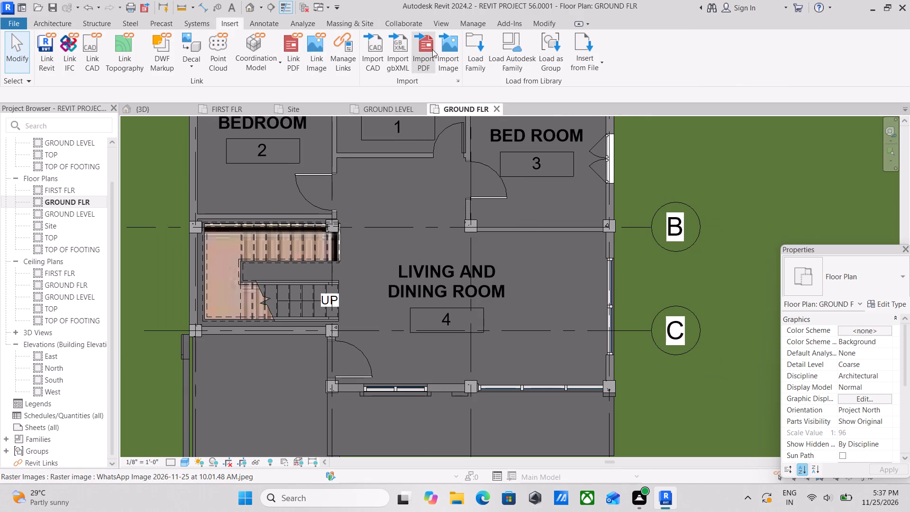
{"action": "left_click", "coordinate": [477, 55]}
{"action": "scroll", "coordinate": [376, 177], "scroll_direction": "up", "scroll_amount": 2}
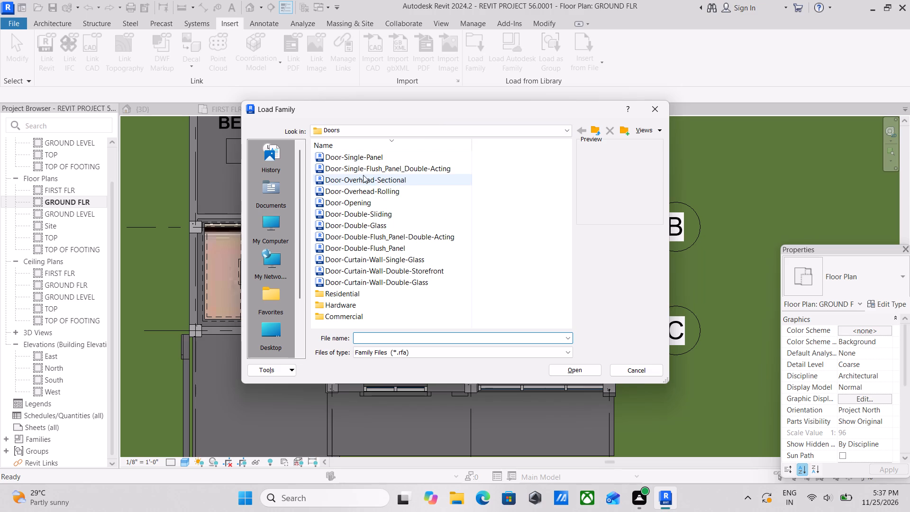
{"action": "scroll", "coordinate": [305, 214], "scroll_direction": "down", "scroll_amount": 2}
{"action": "scroll", "coordinate": [294, 217], "scroll_direction": "up", "scroll_amount": 2}
{"action": "left_click", "coordinate": [494, 128]}
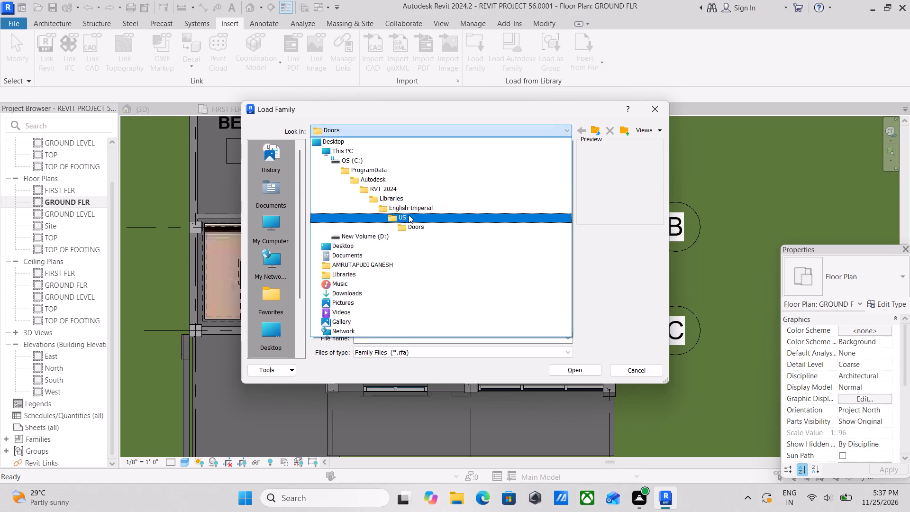
{"action": "left_click", "coordinate": [409, 208]}
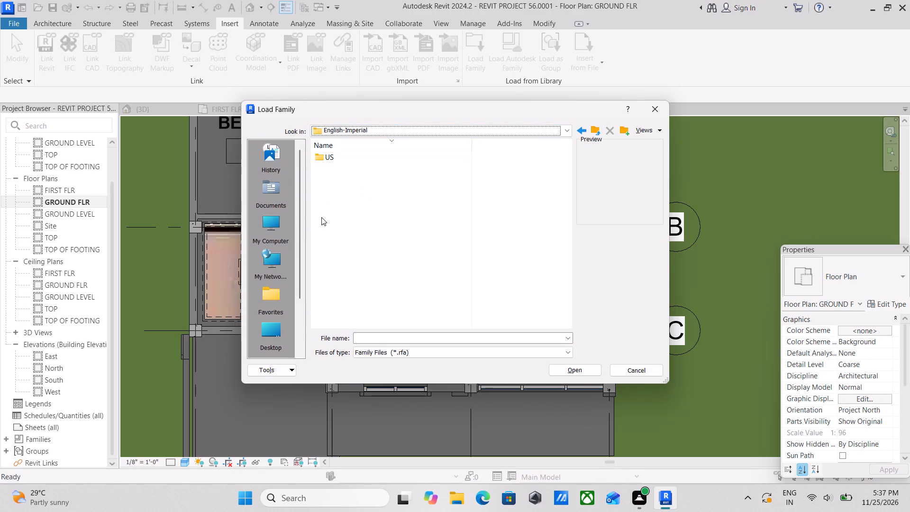
{"action": "scroll", "coordinate": [297, 264], "scroll_direction": "down", "scroll_amount": 2}
{"action": "double_click", "coordinate": [277, 300]}
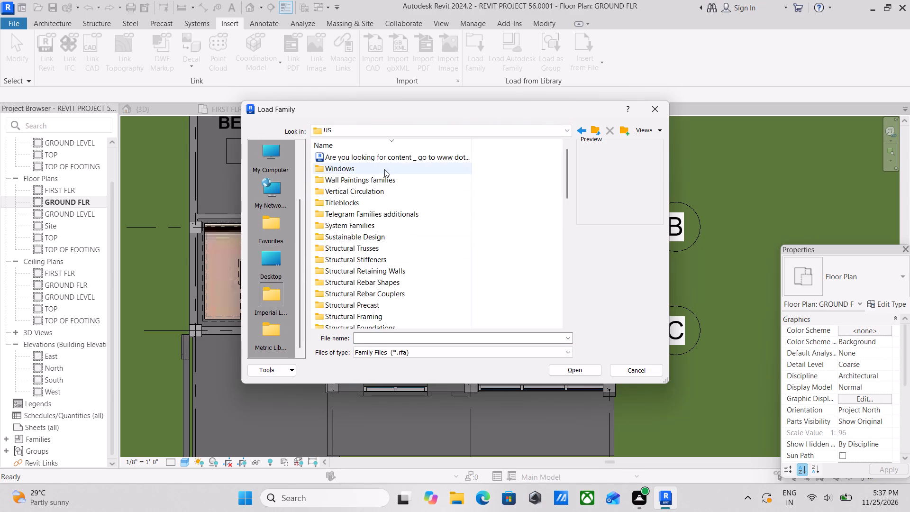
Look through the US library's family folders for a category with families suited to furnishing the ground floor.
{"action": "scroll", "coordinate": [391, 162], "scroll_direction": "down", "scroll_amount": 2}
{"action": "scroll", "coordinate": [380, 230], "scroll_direction": "up", "scroll_amount": 5}
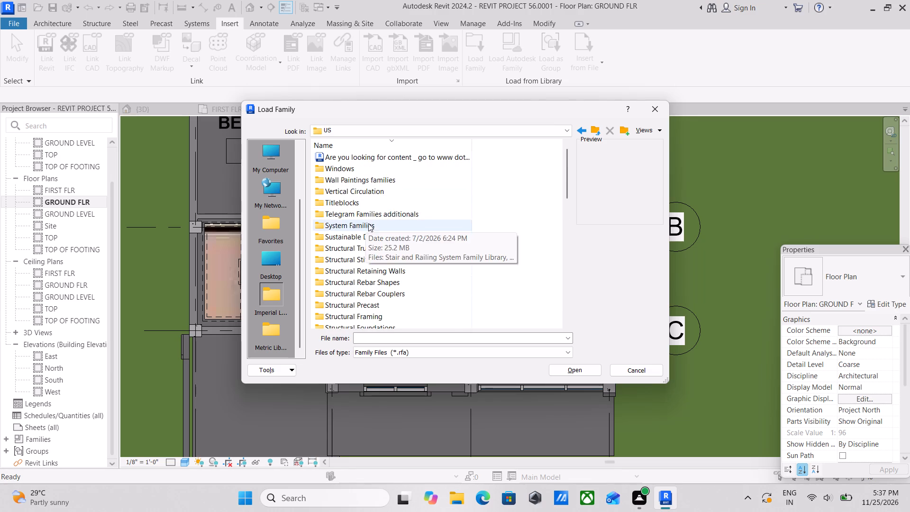
{"action": "scroll", "coordinate": [346, 286], "scroll_direction": "down", "scroll_amount": 2}
{"action": "scroll", "coordinate": [391, 266], "scroll_direction": "down", "scroll_amount": 2}
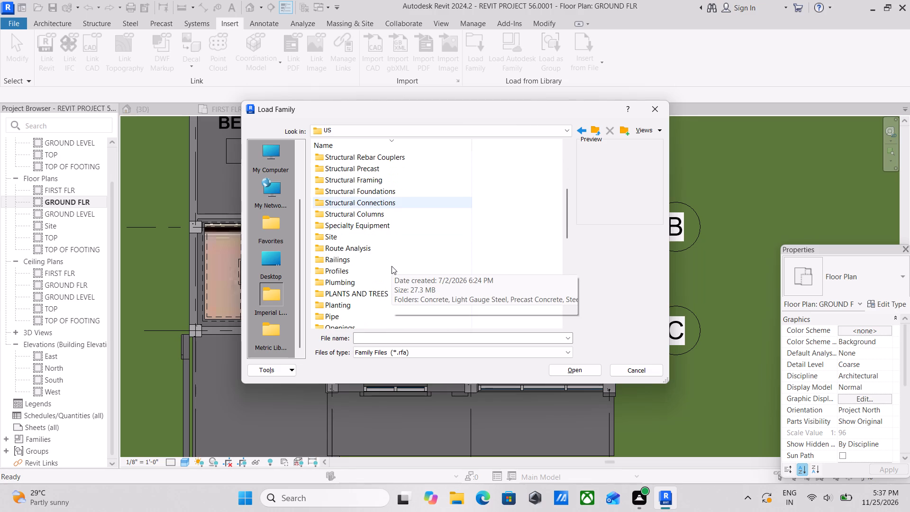
{"action": "scroll", "coordinate": [391, 266], "scroll_direction": "up", "scroll_amount": 3}
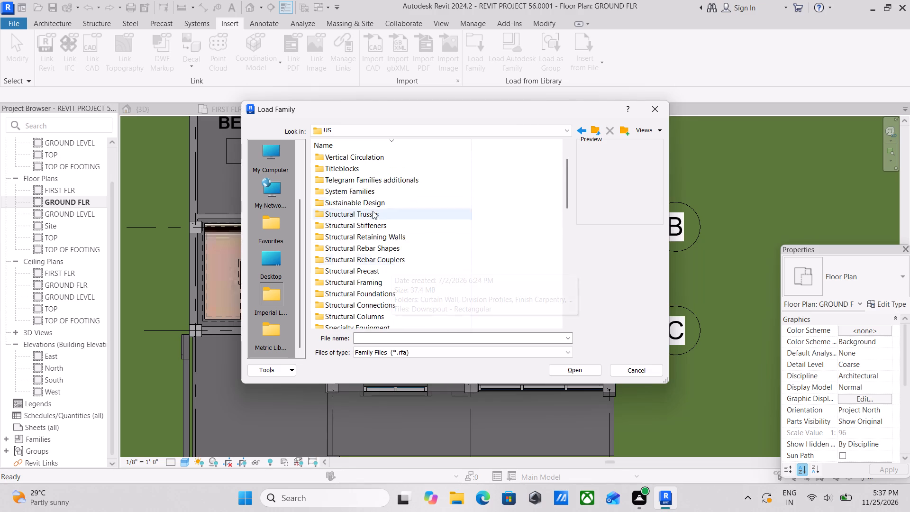
{"action": "scroll", "coordinate": [367, 203], "scroll_direction": "up", "scroll_amount": 9}
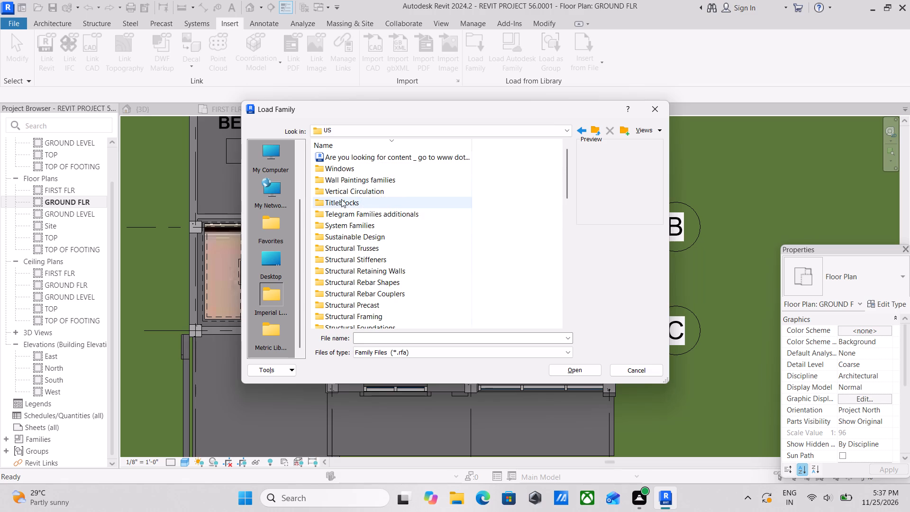
{"action": "scroll", "coordinate": [342, 230], "scroll_direction": "up", "scroll_amount": 1}
{"action": "scroll", "coordinate": [337, 224], "scroll_direction": "down", "scroll_amount": 2}
{"action": "scroll", "coordinate": [337, 226], "scroll_direction": "up", "scroll_amount": 2}
{"action": "scroll", "coordinate": [401, 250], "scroll_direction": "up", "scroll_amount": 1}
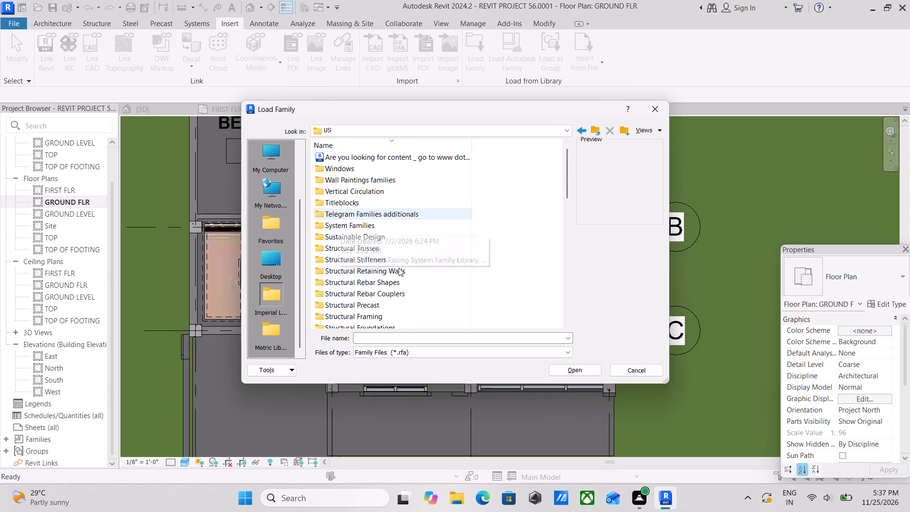
{"action": "scroll", "coordinate": [399, 268], "scroll_direction": "up", "scroll_amount": 3}
{"action": "scroll", "coordinate": [346, 278], "scroll_direction": "down", "scroll_amount": 9}
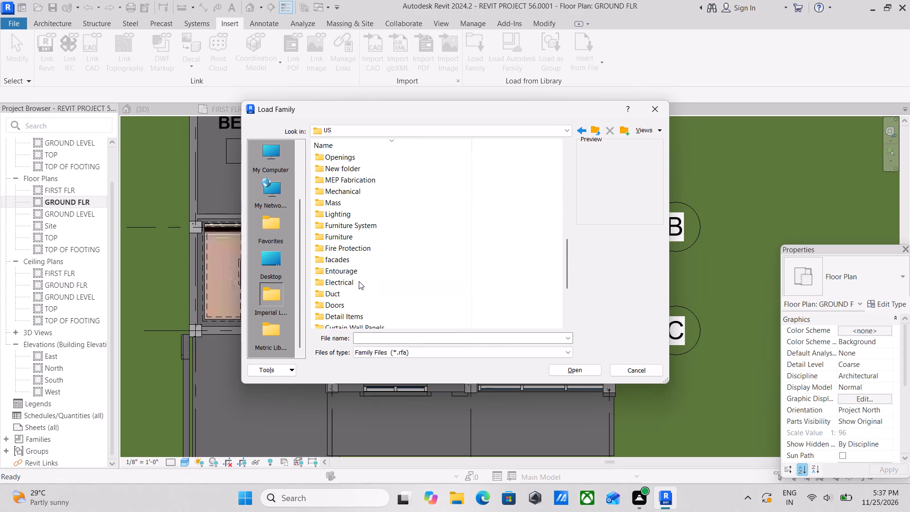
{"action": "scroll", "coordinate": [359, 259], "scroll_direction": "down", "scroll_amount": 7}
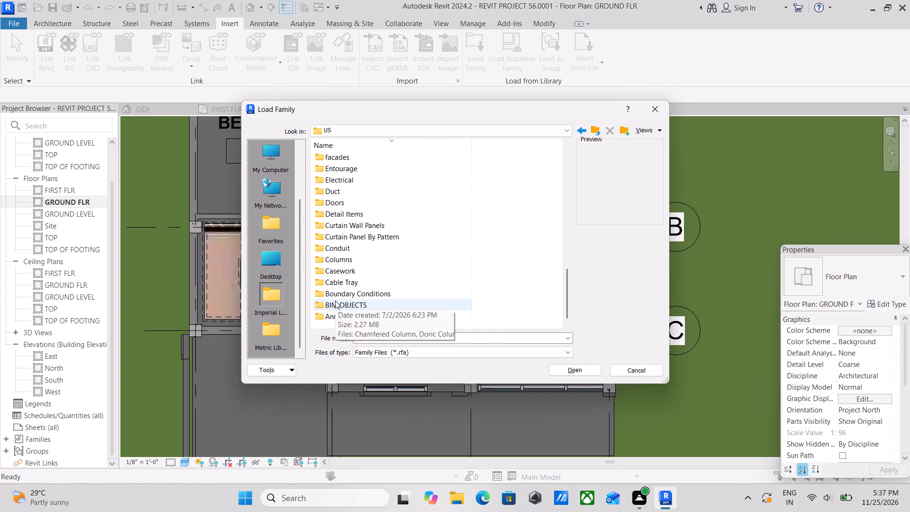
{"action": "scroll", "coordinate": [335, 301], "scroll_direction": "up", "scroll_amount": 6}
{"action": "scroll", "coordinate": [345, 164], "scroll_direction": "up", "scroll_amount": 14}
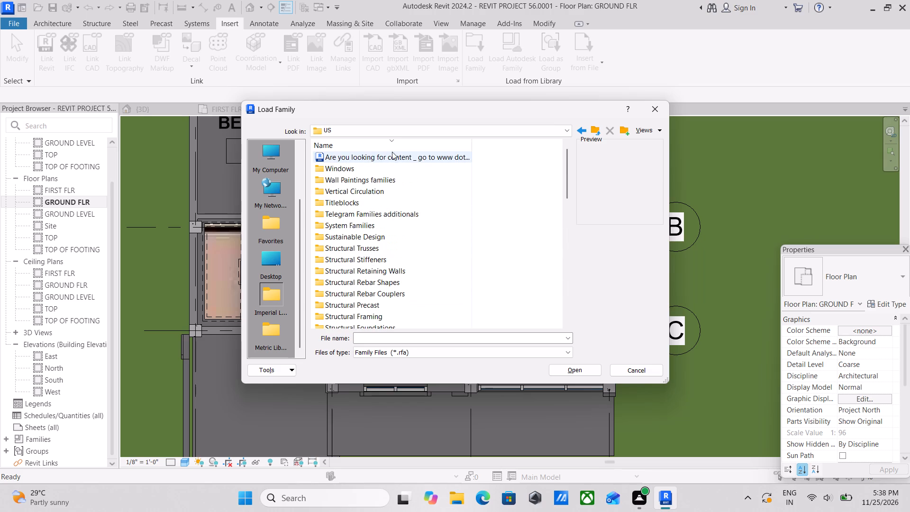
{"action": "scroll", "coordinate": [325, 206], "scroll_direction": "down", "scroll_amount": 3}
{"action": "scroll", "coordinate": [359, 194], "scroll_direction": "up", "scroll_amount": 3}
Open the beds folder inside the SHUBHAM CITY folder in Documents as the family source.
{"action": "left_click", "coordinate": [582, 130]}
{"action": "scroll", "coordinate": [281, 183], "scroll_direction": "up", "scroll_amount": 3}
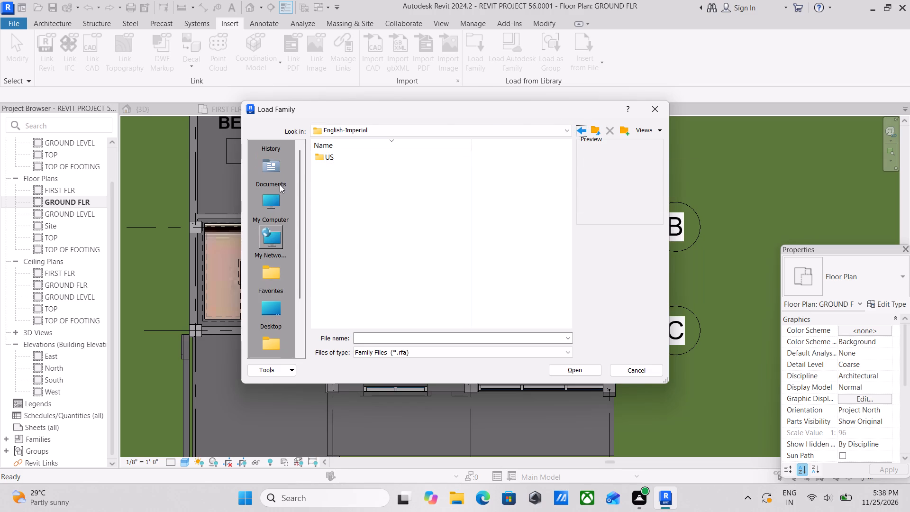
{"action": "scroll", "coordinate": [280, 184], "scroll_direction": "up", "scroll_amount": 3}
{"action": "left_click", "coordinate": [272, 187]}
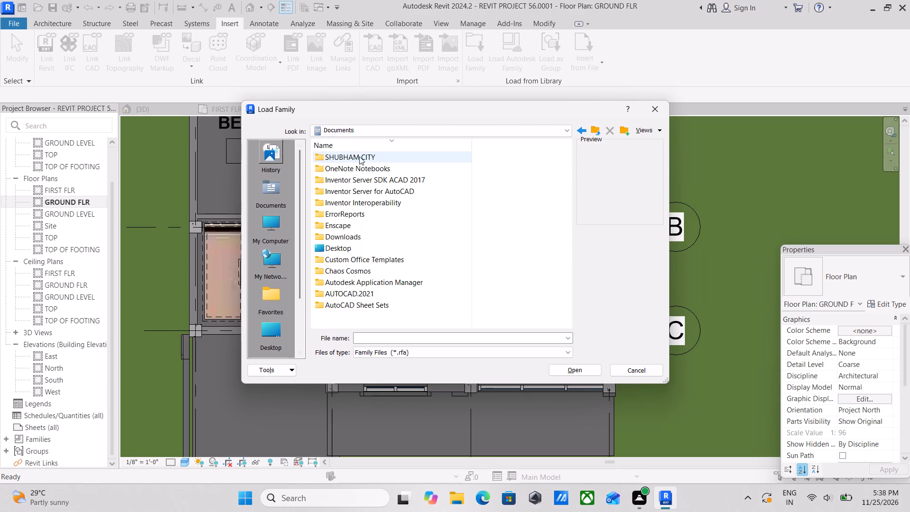
{"action": "double_click", "coordinate": [364, 155]}
{"action": "double_click", "coordinate": [364, 155]}
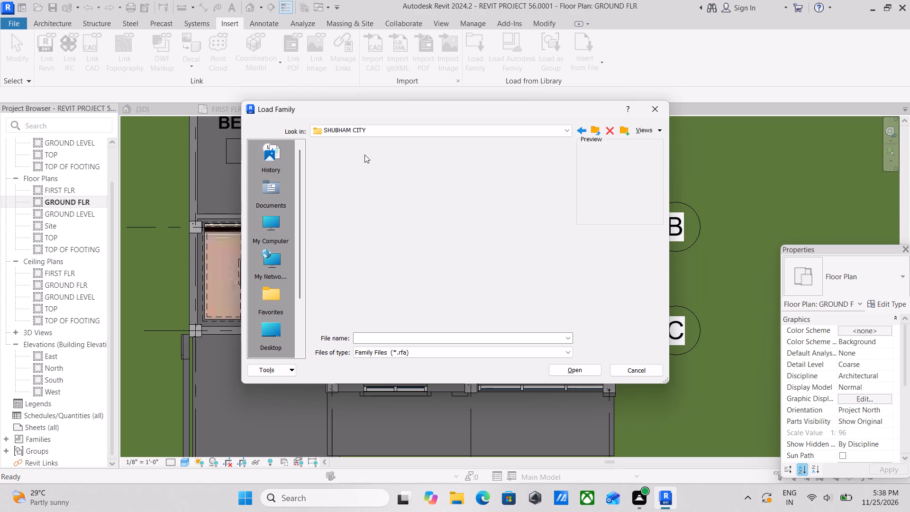
{"action": "scroll", "coordinate": [364, 197], "scroll_direction": "down", "scroll_amount": 3}
{"action": "scroll", "coordinate": [361, 268], "scroll_direction": "down", "scroll_amount": 1}
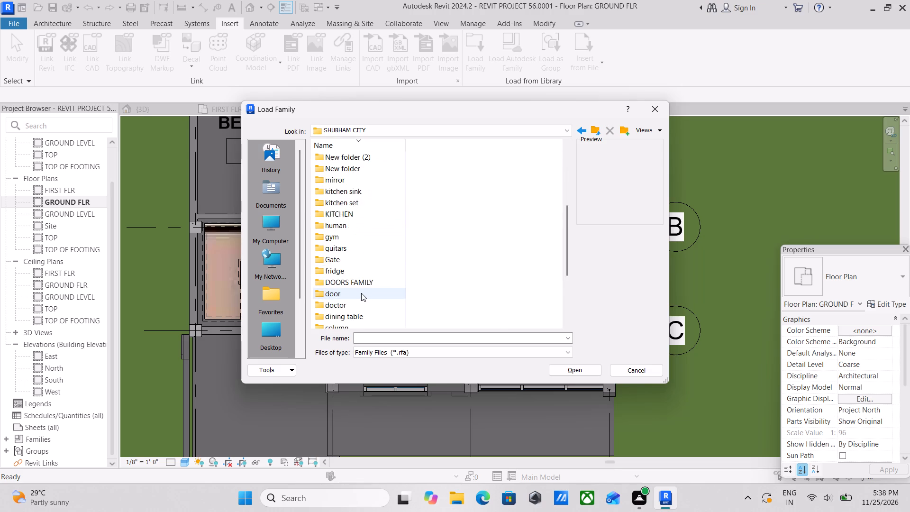
{"action": "scroll", "coordinate": [361, 293], "scroll_direction": "down", "scroll_amount": 1}
{"action": "scroll", "coordinate": [361, 293], "scroll_direction": "up", "scroll_amount": 3}
{"action": "scroll", "coordinate": [361, 293], "scroll_direction": "down", "scroll_amount": 9}
{"action": "scroll", "coordinate": [357, 296], "scroll_direction": "up", "scroll_amount": 1}
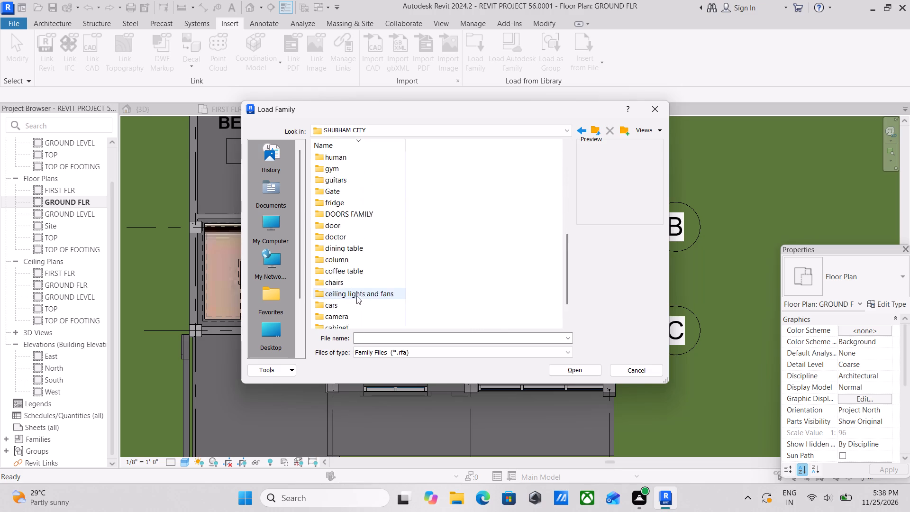
{"action": "scroll", "coordinate": [356, 296], "scroll_direction": "up", "scroll_amount": 1}
{"action": "scroll", "coordinate": [355, 287], "scroll_direction": "down", "scroll_amount": 3}
{"action": "double_click", "coordinate": [337, 303]}
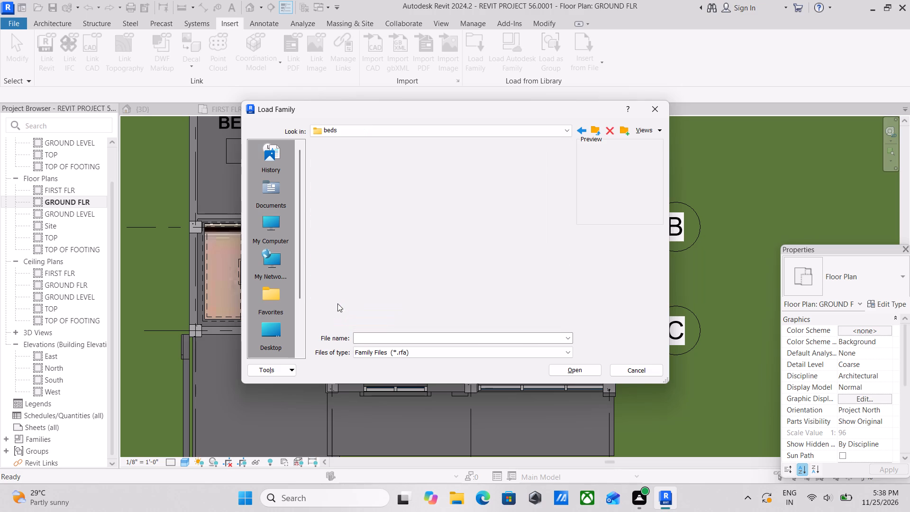
Preview bed families in the beds folder, including QueenKing_Bed_18429, the king-size bed with pillows, Bedroom_Teak_Headboard and BED_NEW_9026.
{"action": "left_click", "coordinate": [382, 158]}
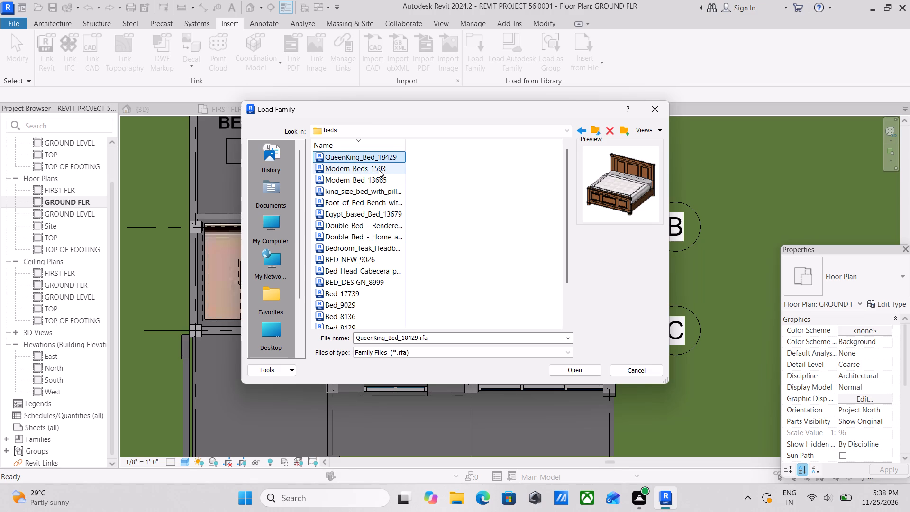
{"action": "left_click", "coordinate": [379, 170]}
{"action": "left_click", "coordinate": [383, 186]}
{"action": "left_click", "coordinate": [378, 178]}
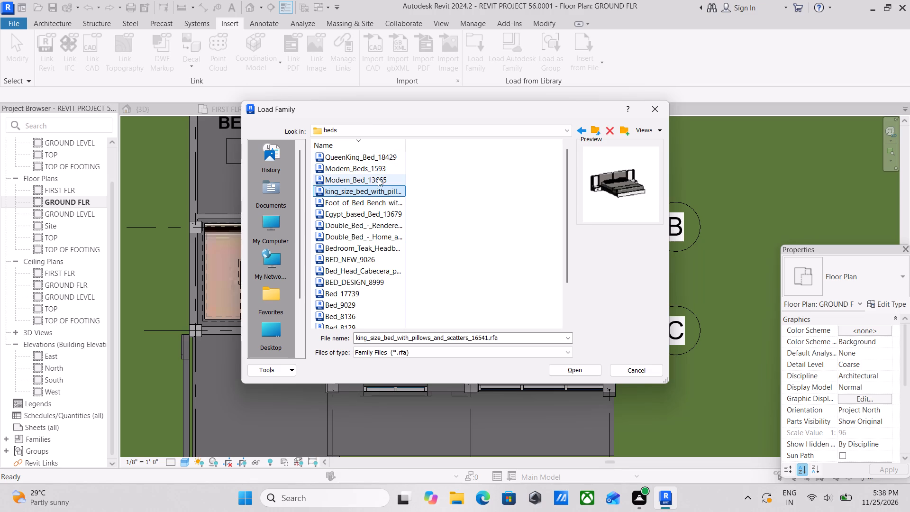
{"action": "scroll", "coordinate": [364, 221], "scroll_direction": "down", "scroll_amount": 1}
{"action": "left_click", "coordinate": [377, 213]}
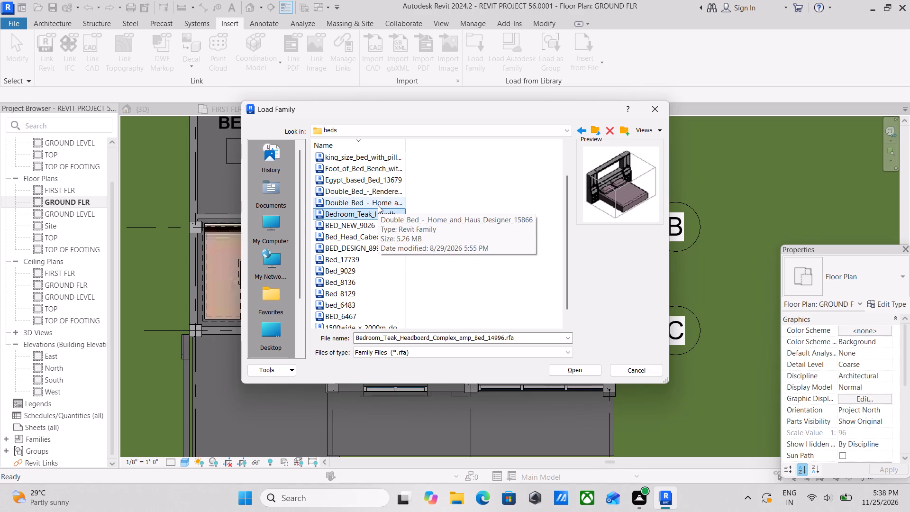
{"action": "scroll", "coordinate": [354, 201], "scroll_direction": "down", "scroll_amount": 1}
{"action": "scroll", "coordinate": [365, 220], "scroll_direction": "up", "scroll_amount": 1}
{"action": "left_click", "coordinate": [364, 223]}
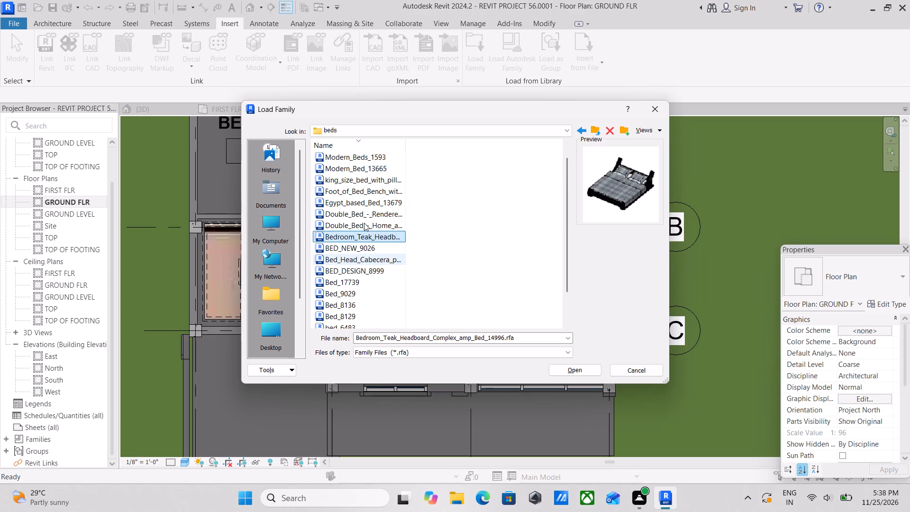
{"action": "left_click", "coordinate": [364, 207]}
{"action": "left_click", "coordinate": [354, 251]}
{"action": "left_click", "coordinate": [357, 233]}
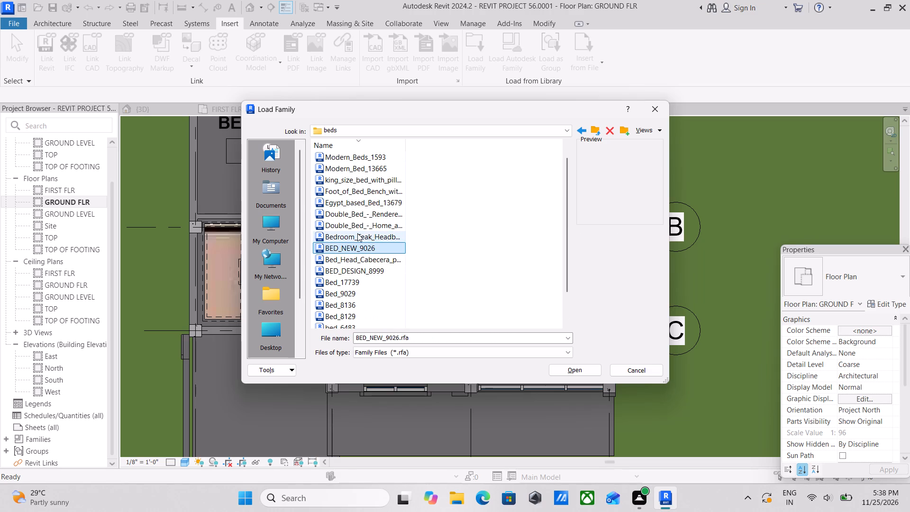
Compare previews of Bed_17739, BED_DESIGN_8999, Egypt_based_Bed_13679, the teak headboard bed and the two Double_Bed families.
{"action": "scroll", "coordinate": [357, 241], "scroll_direction": "down", "scroll_amount": 2}
{"action": "left_click", "coordinate": [357, 251]}
{"action": "left_click", "coordinate": [366, 237]}
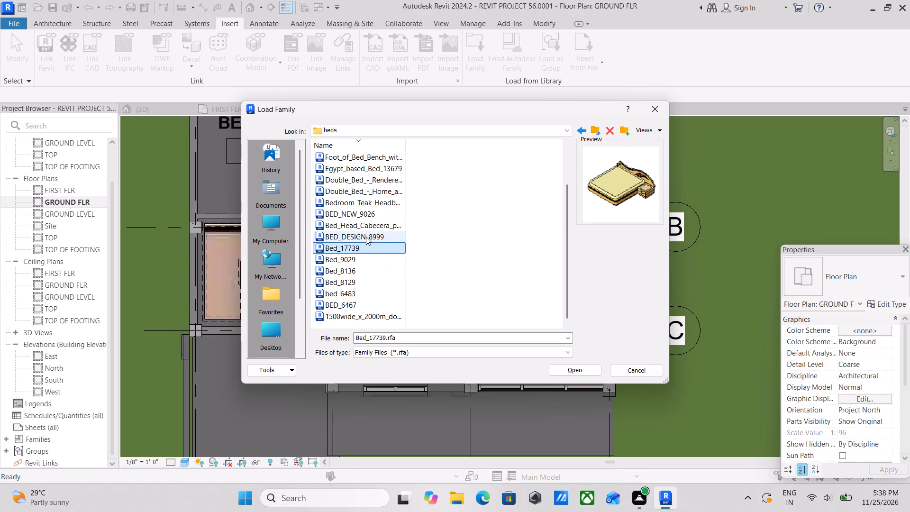
{"action": "left_click", "coordinate": [366, 219]}
{"action": "left_click", "coordinate": [373, 207]}
{"action": "left_click", "coordinate": [373, 195]}
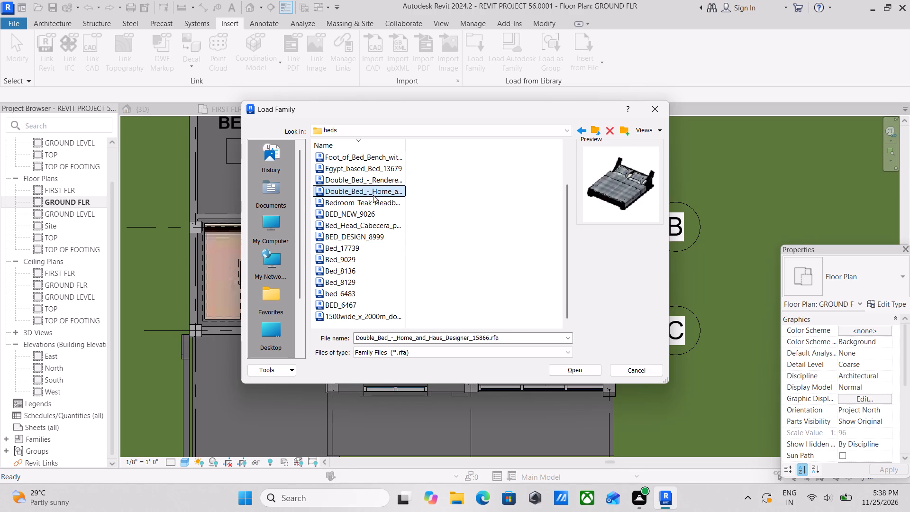
{"action": "left_click", "coordinate": [373, 169]}
{"action": "left_click", "coordinate": [381, 159]}
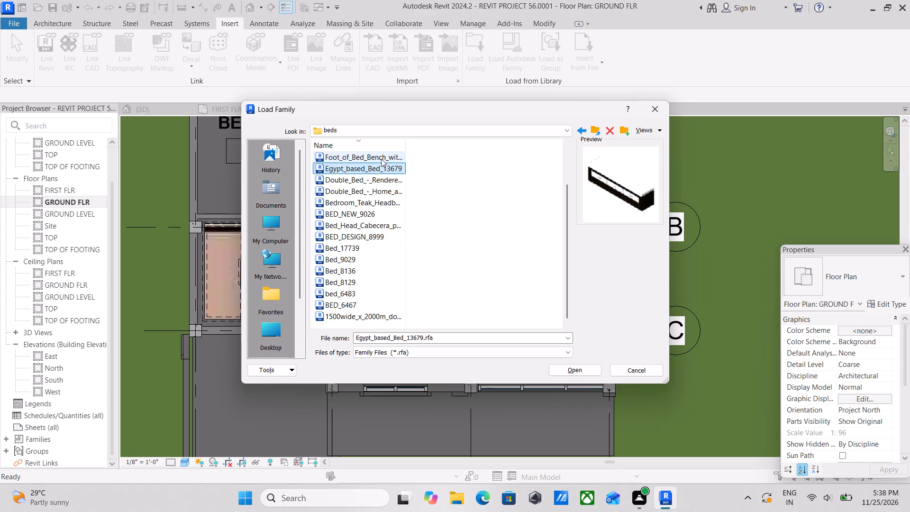
{"action": "left_click", "coordinate": [387, 172]}
{"action": "left_click", "coordinate": [384, 185]}
{"action": "left_click", "coordinate": [383, 193]}
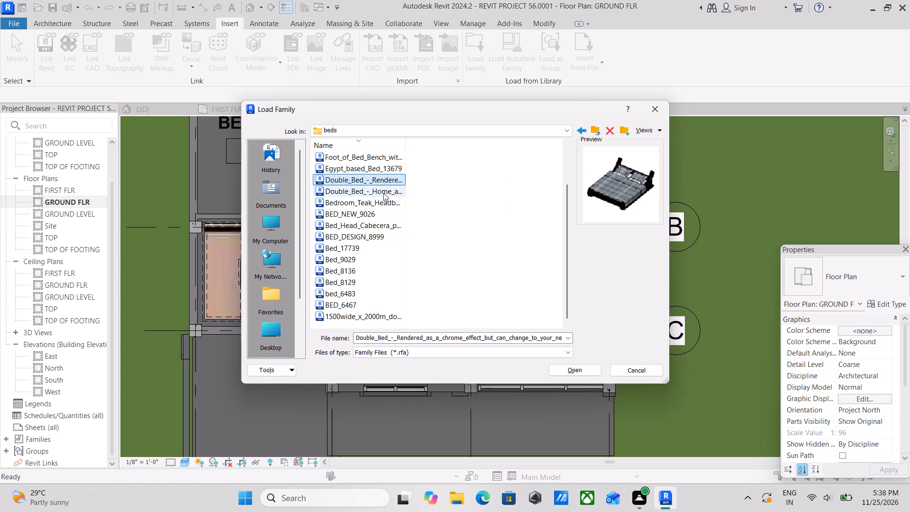
{"action": "left_click", "coordinate": [382, 207]}
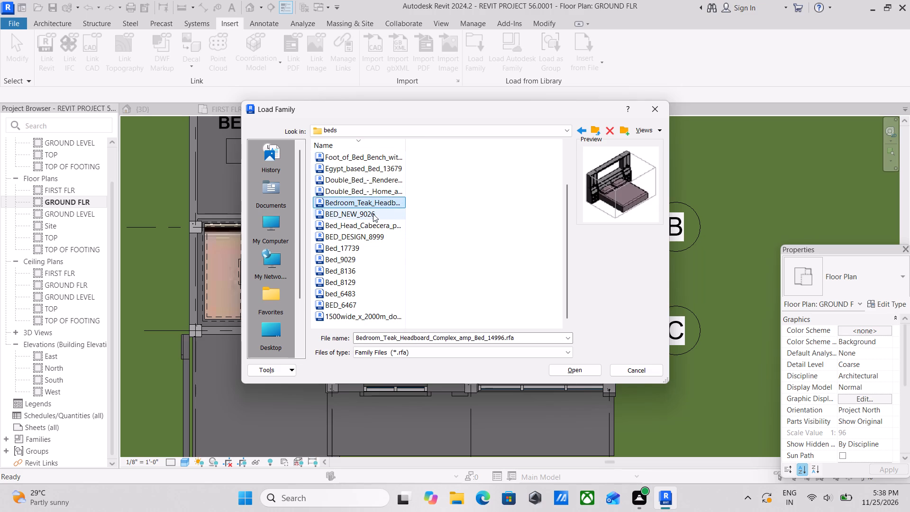
{"action": "left_click", "coordinate": [369, 214]}
{"action": "left_click", "coordinate": [377, 205]}
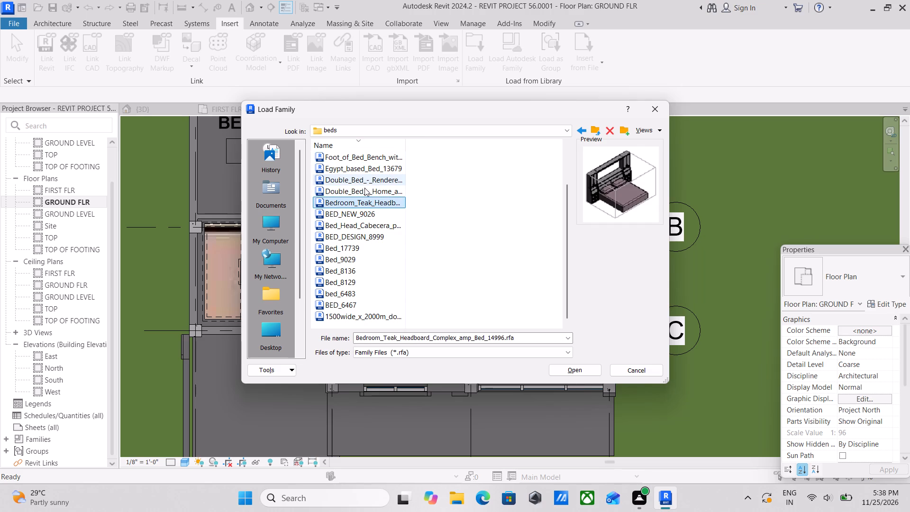
{"action": "left_click", "coordinate": [364, 188]}
{"action": "left_click", "coordinate": [369, 181]}
{"action": "left_click", "coordinate": [370, 170]}
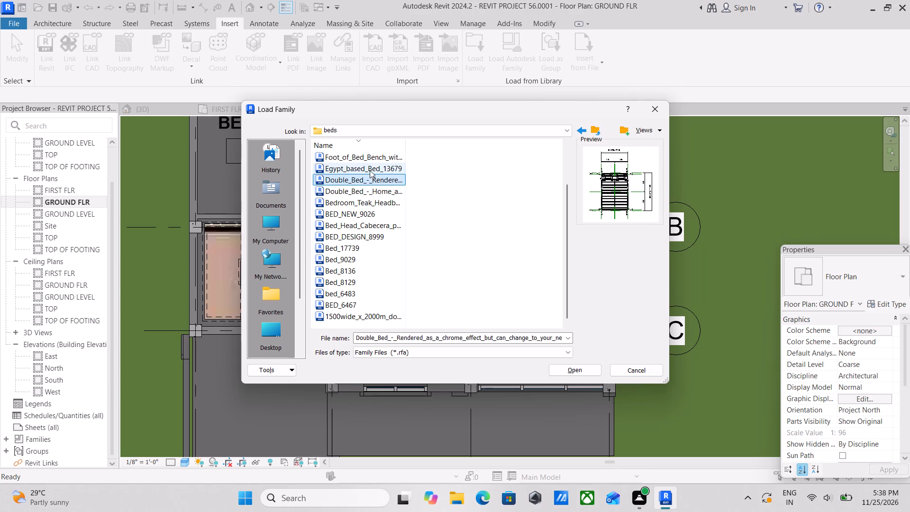
{"action": "left_click", "coordinate": [372, 155]}
{"action": "left_click", "coordinate": [372, 183]}
Load the Double_Bed_-_Home_and_Haus_Designer_15866 family from the beds folder into the project.
{"action": "left_click", "coordinate": [368, 195]}
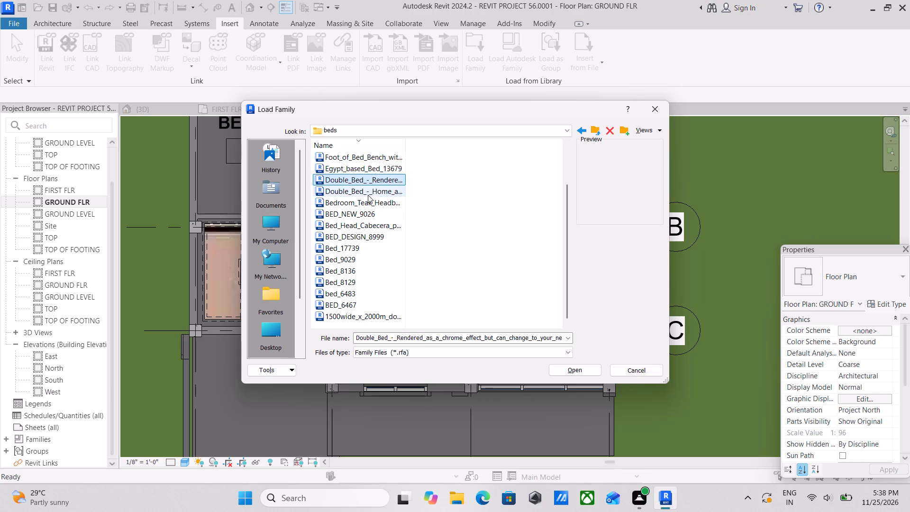
{"action": "left_click", "coordinate": [367, 201]}
{"action": "left_click", "coordinate": [367, 198]}
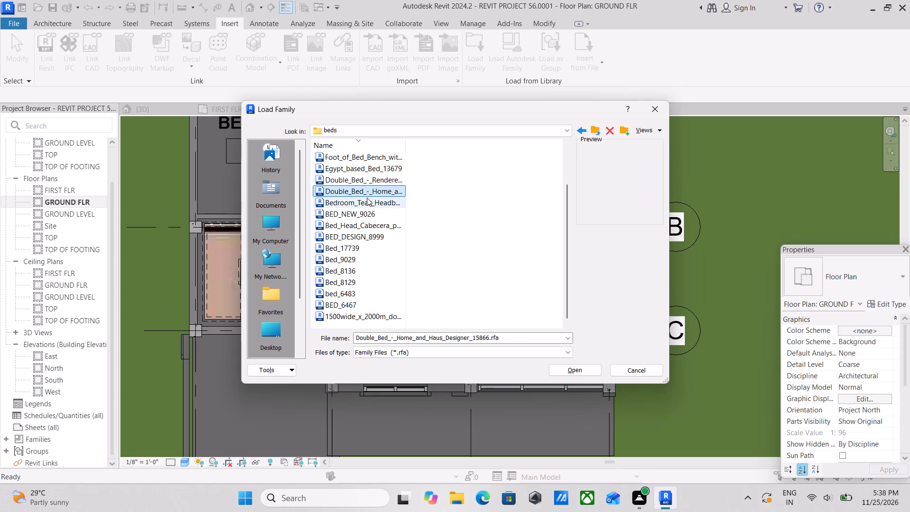
{"action": "left_click", "coordinate": [358, 188]}
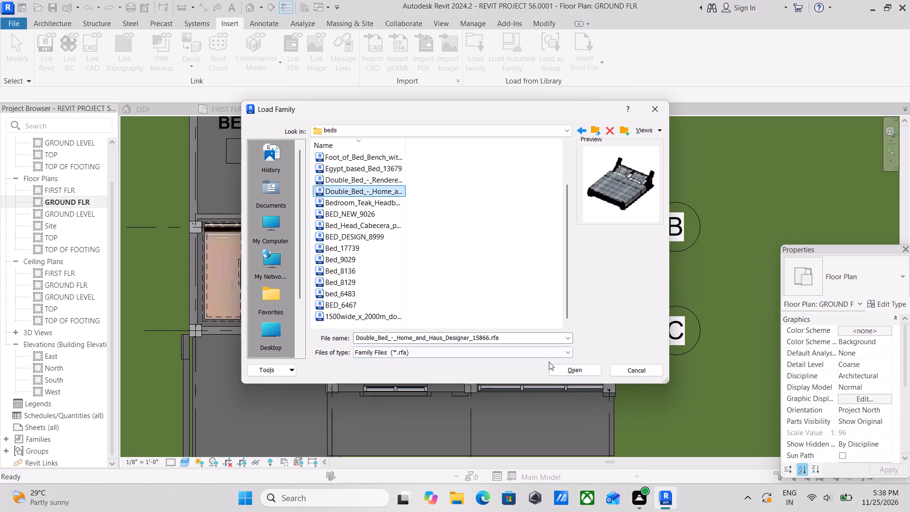
{"action": "left_click", "coordinate": [568, 371]}
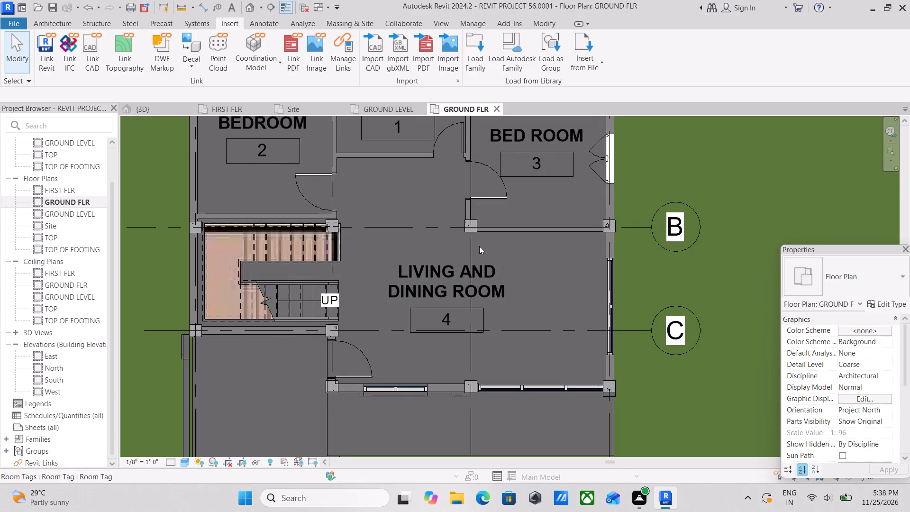
Place the double bed component in Bed Room 3, headboard toward grid A, insertion point about 4'-0" from grid A and 7'-4" from the window-side grid.
{"action": "left_click", "coordinate": [48, 20]}
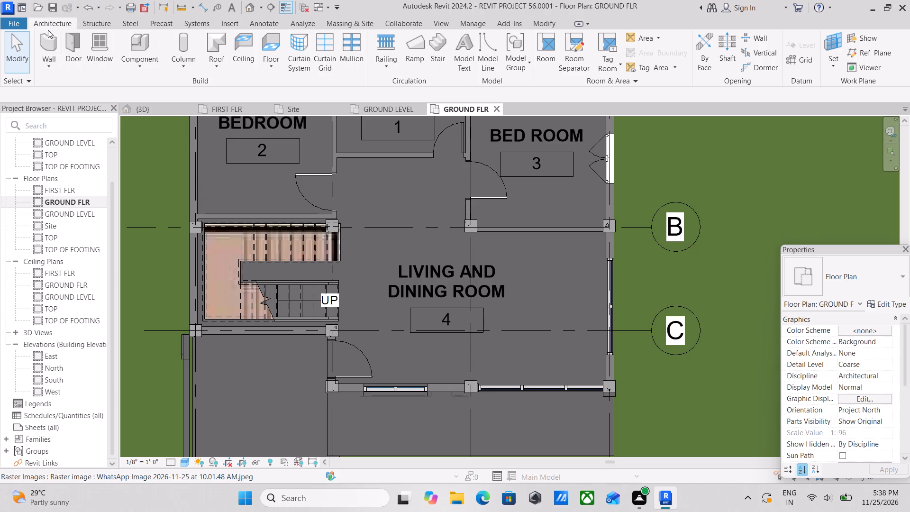
{"action": "left_click", "coordinate": [140, 63]}
{"action": "left_click", "coordinate": [130, 80]}
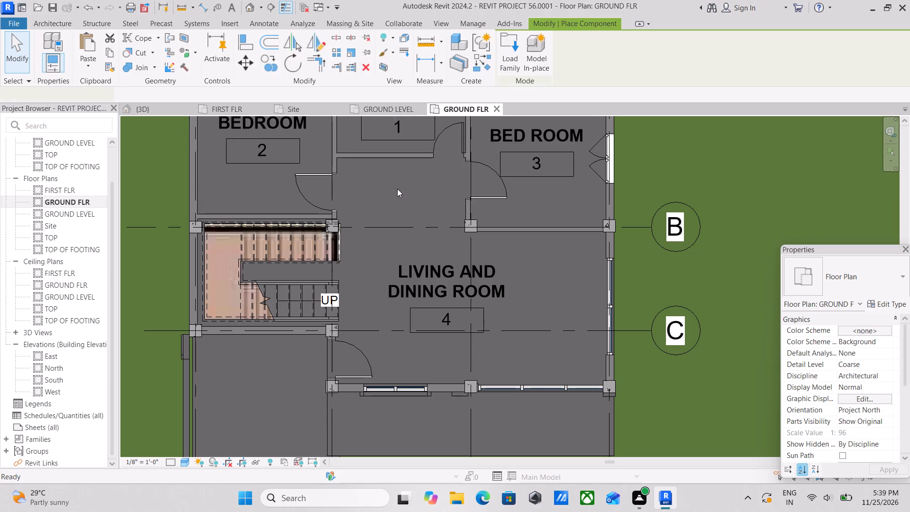
{"action": "middle_click_drag", "start_coordinate": [434, 194], "coordinate": [370, 318]}
{"action": "scroll", "coordinate": [434, 287], "scroll_direction": "up", "scroll_amount": 3}
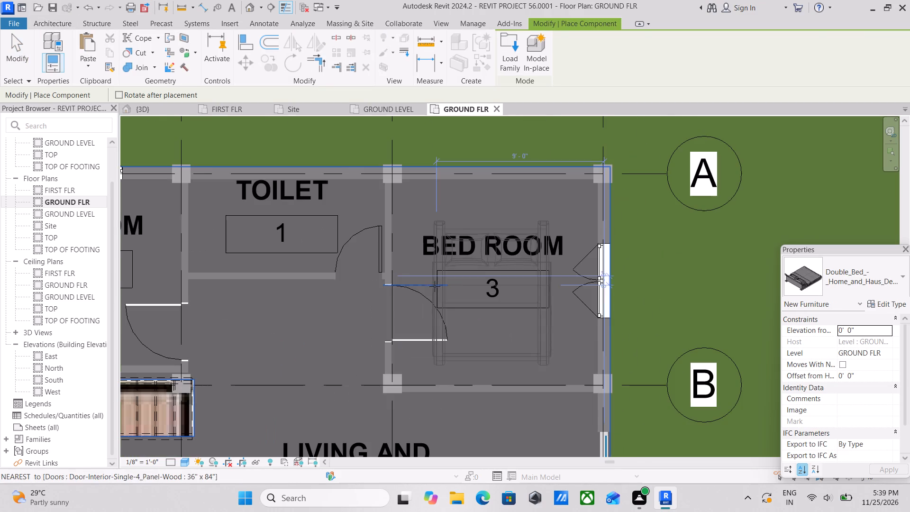
{"action": "middle_click_drag", "start_coordinate": [461, 228], "coordinate": [438, 293]}
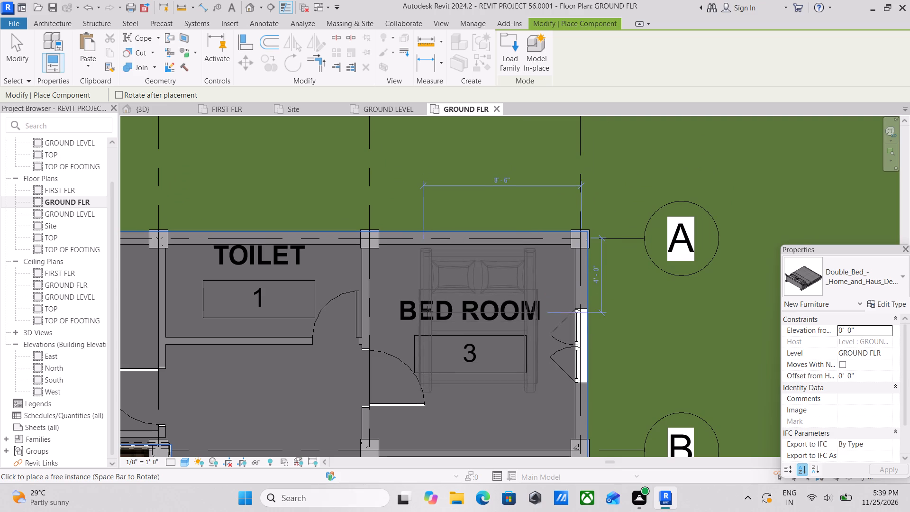
{"action": "scroll", "coordinate": [427, 311], "scroll_direction": "up", "scroll_amount": 3}
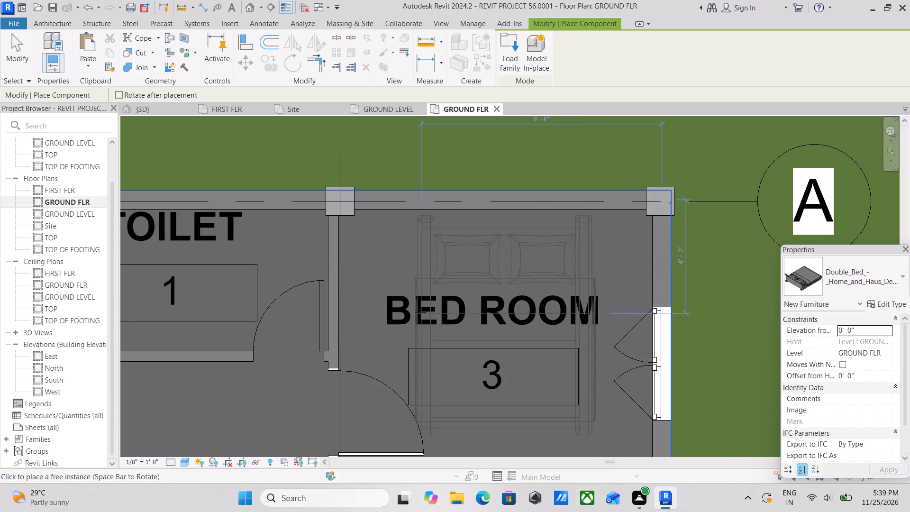
{"action": "scroll", "coordinate": [421, 312], "scroll_direction": "down", "scroll_amount": 2}
{"action": "middle_click_drag", "start_coordinate": [421, 312], "coordinate": [432, 251]}
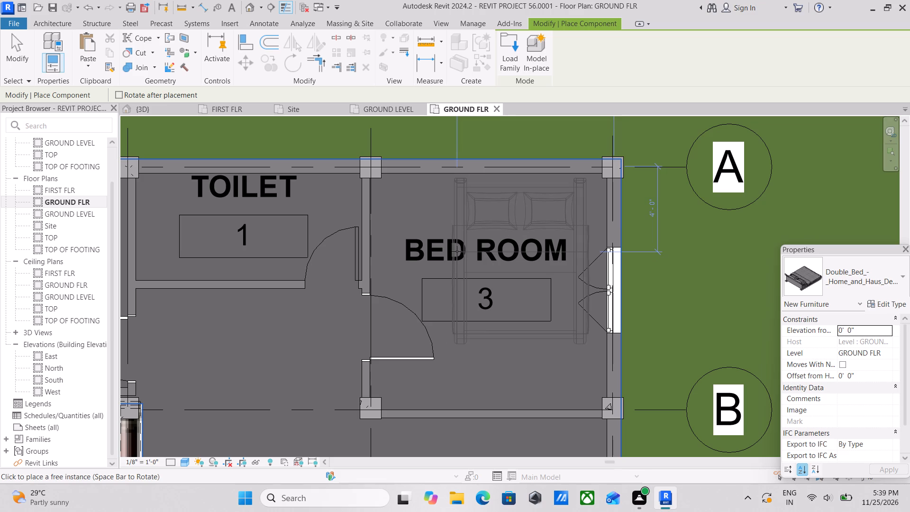
{"action": "left_click", "coordinate": [457, 251]}
Place another Home and Haus double bed in Bedroom 2 with its headboard toward the window wall on grid A.
{"action": "scroll", "coordinate": [457, 251], "scroll_direction": "down", "scroll_amount": 2}
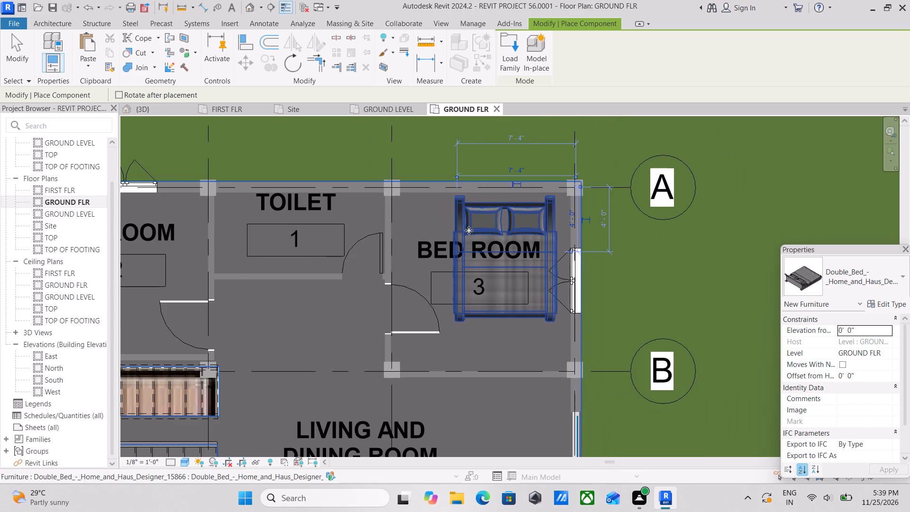
{"action": "scroll", "coordinate": [473, 222], "scroll_direction": "down", "scroll_amount": 1}
{"action": "middle_click_drag", "start_coordinate": [474, 222], "coordinate": [612, 212]}
{"action": "middle_click_drag", "start_coordinate": [281, 269], "coordinate": [294, 325]}
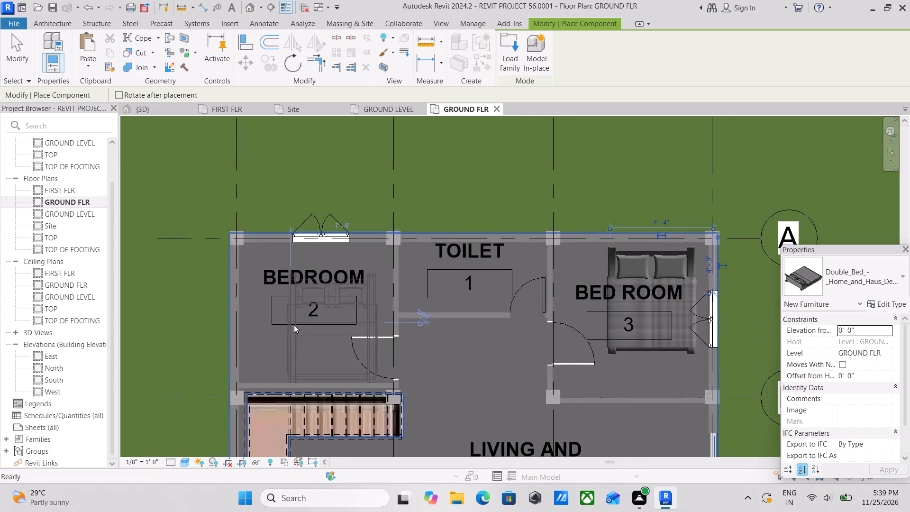
{"action": "scroll", "coordinate": [294, 325], "scroll_direction": "up", "scroll_amount": 2}
{"action": "scroll", "coordinate": [280, 292], "scroll_direction": "down", "scroll_amount": 2}
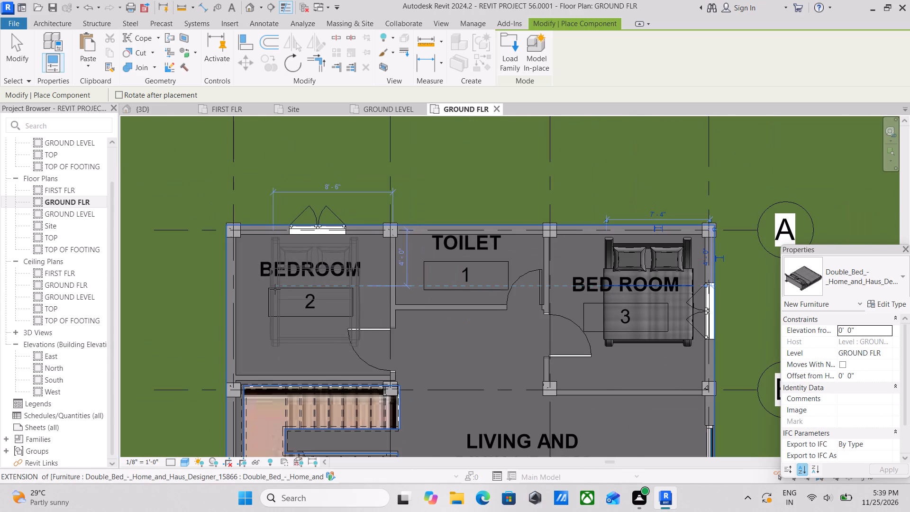
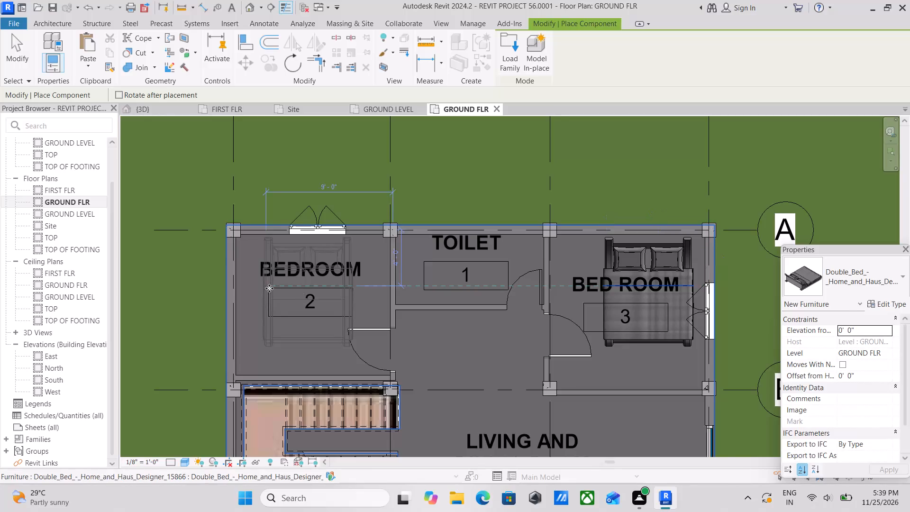
End the double bed placement after checking both beds in Bedroom 2 and Bed Room 3.
{"action": "scroll", "coordinate": [269, 288], "scroll_direction": "down", "scroll_amount": 1}
{"action": "middle_click_drag", "start_coordinate": [269, 288], "coordinate": [314, 198]}
{"action": "scroll", "coordinate": [315, 196], "scroll_direction": "down", "scroll_amount": 2}
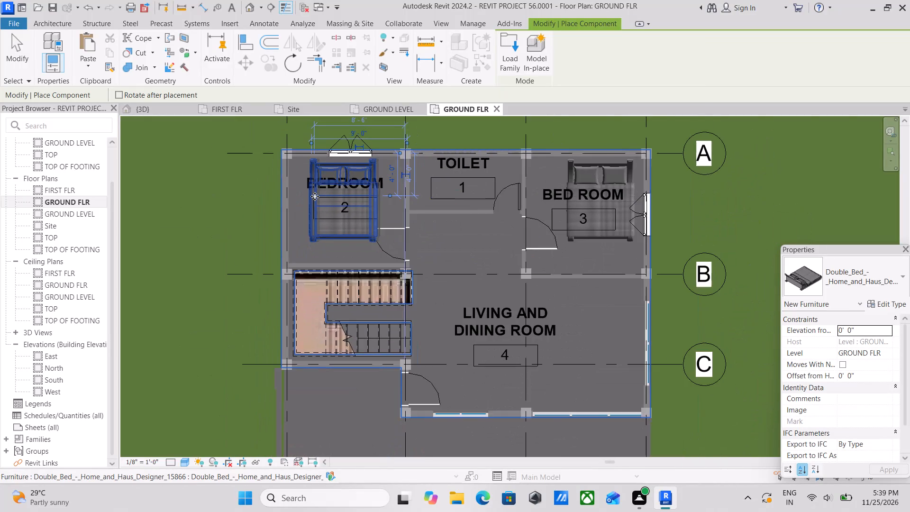
{"action": "scroll", "coordinate": [315, 196], "scroll_direction": "up", "scroll_amount": 5}
{"action": "middle_click_drag", "start_coordinate": [345, 213], "coordinate": [330, 213]}
{"action": "key", "text": "Escape"}
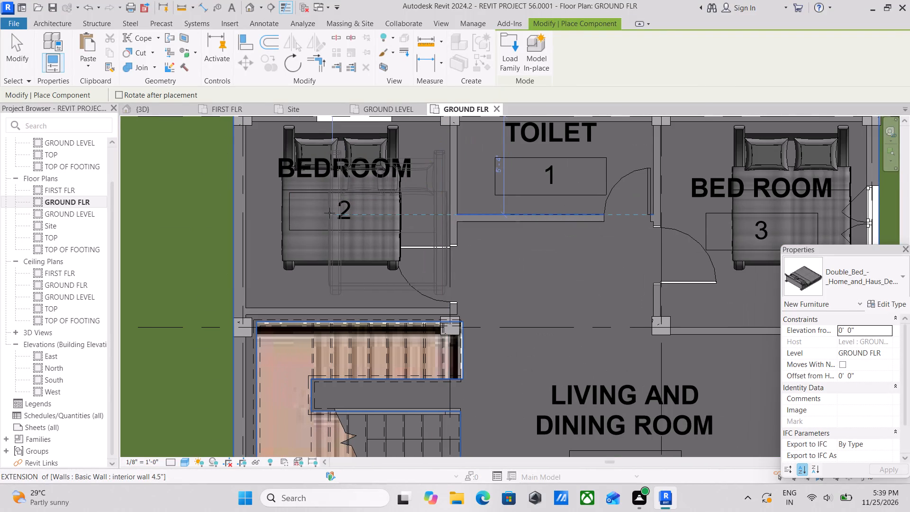
{"action": "scroll", "coordinate": [380, 213], "scroll_direction": "down", "scroll_amount": 3}
{"action": "key", "text": "Escape"}
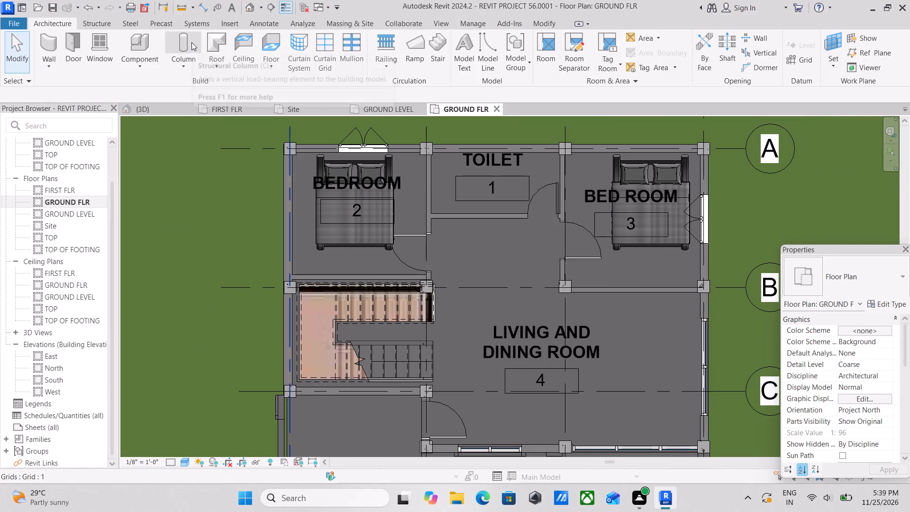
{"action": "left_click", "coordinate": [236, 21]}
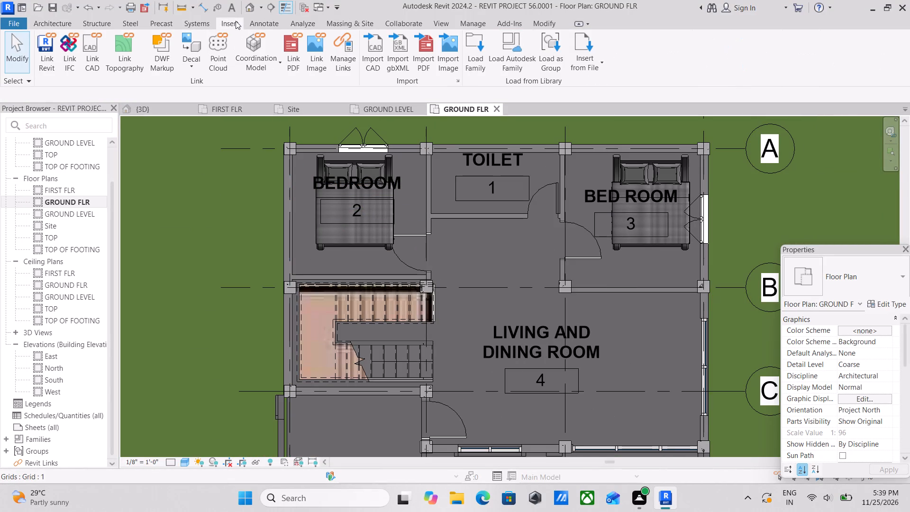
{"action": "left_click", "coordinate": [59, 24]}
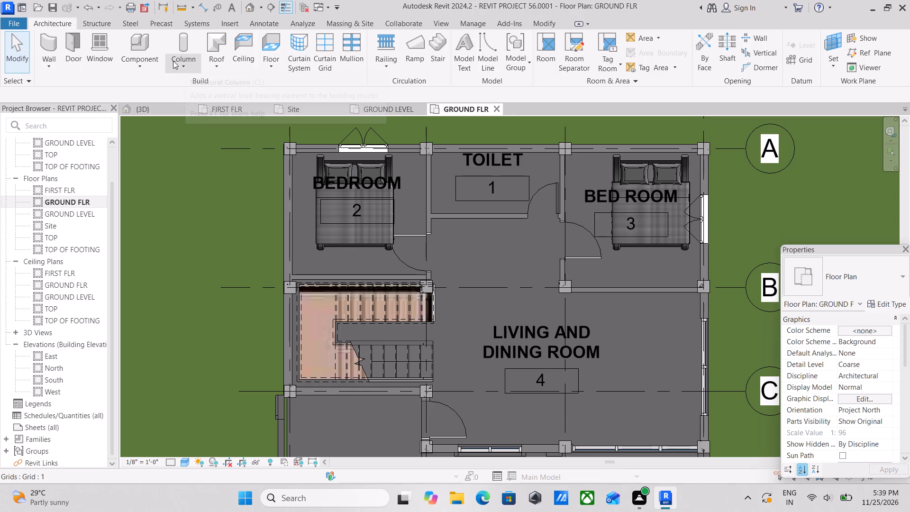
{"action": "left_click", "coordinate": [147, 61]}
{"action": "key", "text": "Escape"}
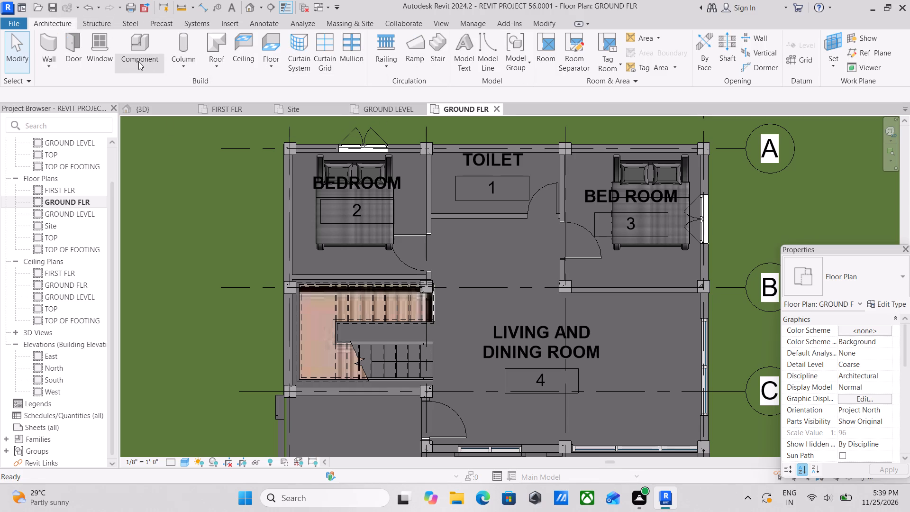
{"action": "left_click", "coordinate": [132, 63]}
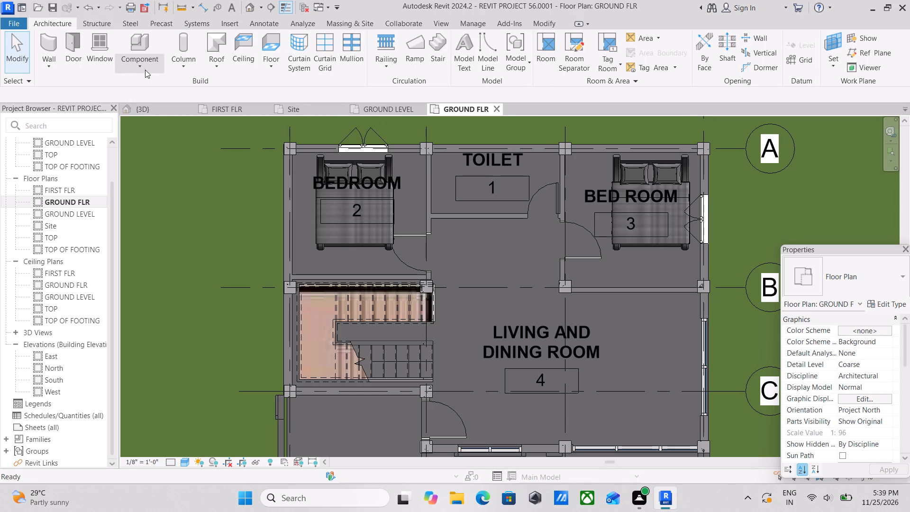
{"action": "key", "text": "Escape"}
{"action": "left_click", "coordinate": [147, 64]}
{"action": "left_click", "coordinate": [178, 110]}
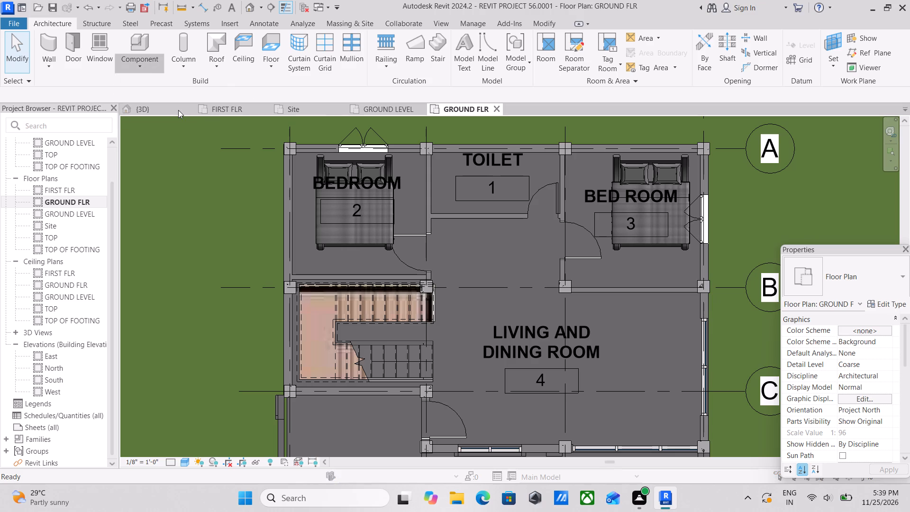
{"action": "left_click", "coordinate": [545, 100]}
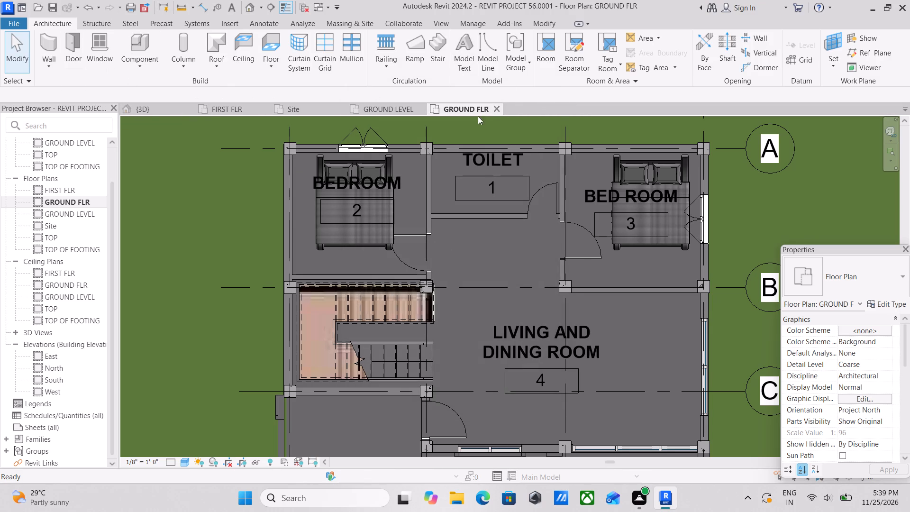
Examine the ground floor layout around the bedrooms, toilet, staircase and living and dining room for further furniture.
{"action": "scroll", "coordinate": [611, 268], "scroll_direction": "up", "scroll_amount": 1}
{"action": "middle_click_drag", "start_coordinate": [608, 261], "coordinate": [469, 253]}
{"action": "scroll", "coordinate": [607, 261], "scroll_direction": "down", "scroll_amount": 1}
{"action": "scroll", "coordinate": [471, 253], "scroll_direction": "up", "scroll_amount": 1}
{"action": "scroll", "coordinate": [429, 276], "scroll_direction": "down", "scroll_amount": 1}
{"action": "middle_click_drag", "start_coordinate": [414, 282], "coordinate": [545, 258]}
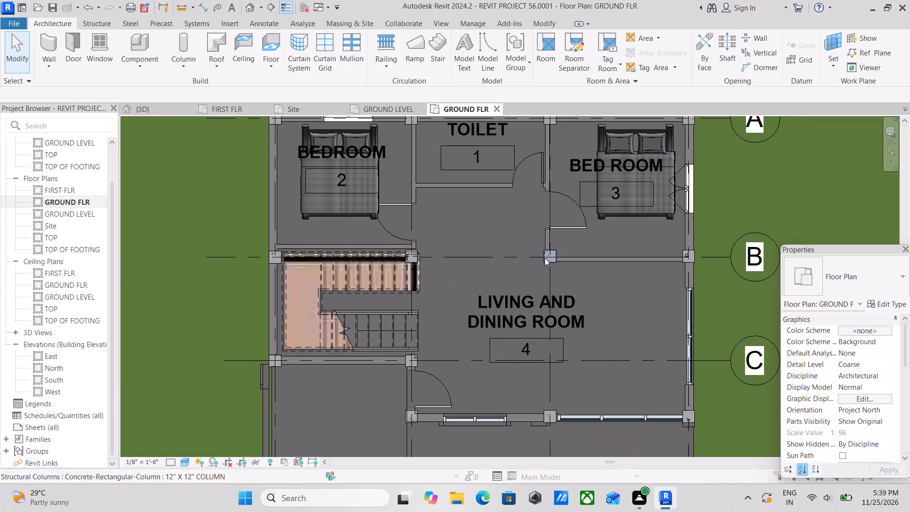
{"action": "scroll", "coordinate": [545, 258], "scroll_direction": "down", "scroll_amount": 2}
{"action": "middle_click_drag", "start_coordinate": [545, 258], "coordinate": [581, 271]}
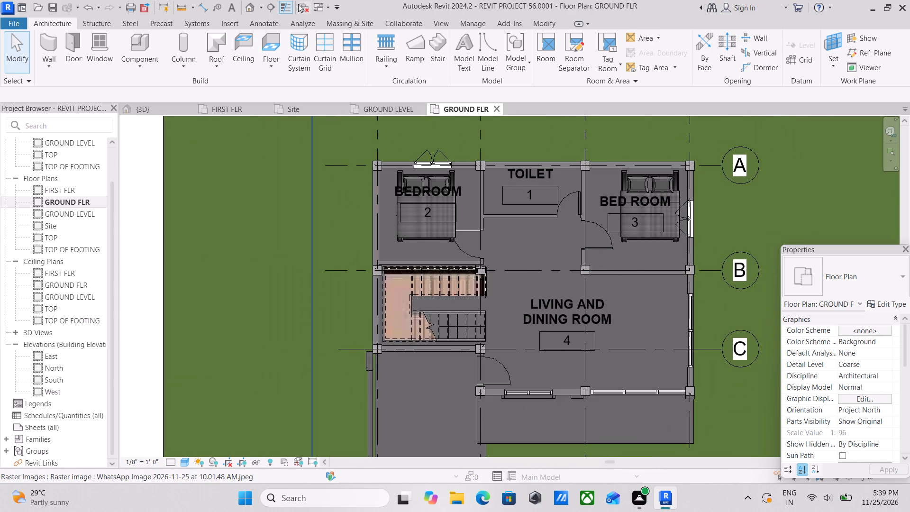
{"action": "left_click", "coordinate": [267, 65]}
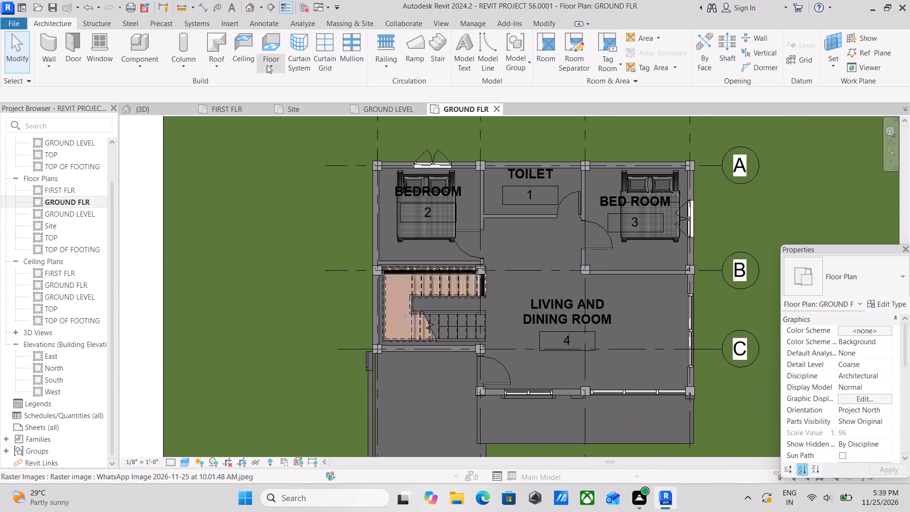
{"action": "left_click", "coordinate": [267, 65]}
{"action": "scroll", "coordinate": [504, 189], "scroll_direction": "up", "scroll_amount": 2}
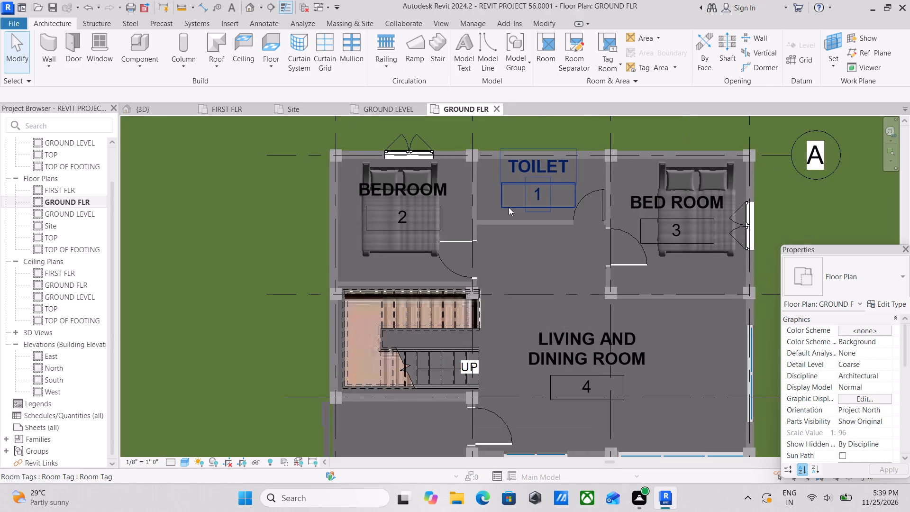
{"action": "middle_click_drag", "start_coordinate": [509, 207], "coordinate": [464, 169]}
{"action": "scroll", "coordinate": [645, 176], "scroll_direction": "up", "scroll_amount": 2}
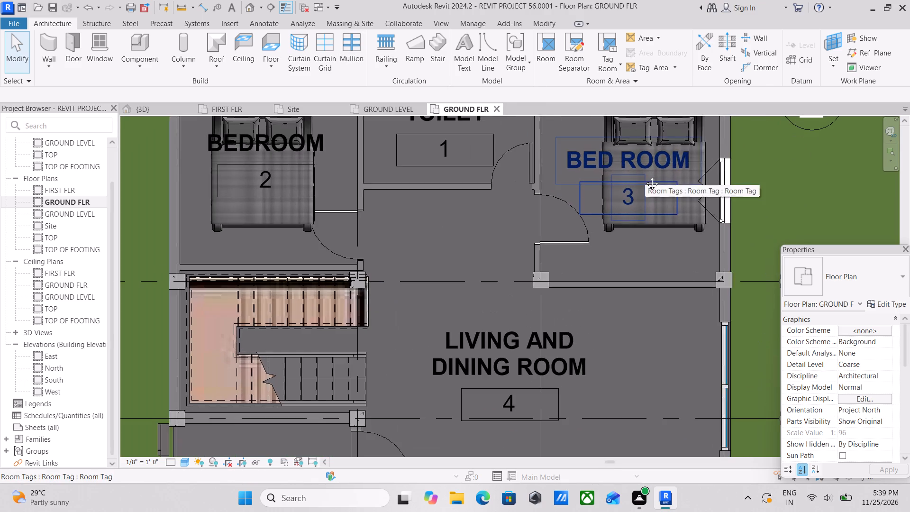
{"action": "middle_click_drag", "start_coordinate": [645, 176], "coordinate": [591, 200]}
{"action": "scroll", "coordinate": [588, 201], "scroll_direction": "down", "scroll_amount": 3}
{"action": "scroll", "coordinate": [504, 198], "scroll_direction": "down", "scroll_amount": 2}
{"action": "middle_click_drag", "start_coordinate": [504, 198], "coordinate": [542, 153]}
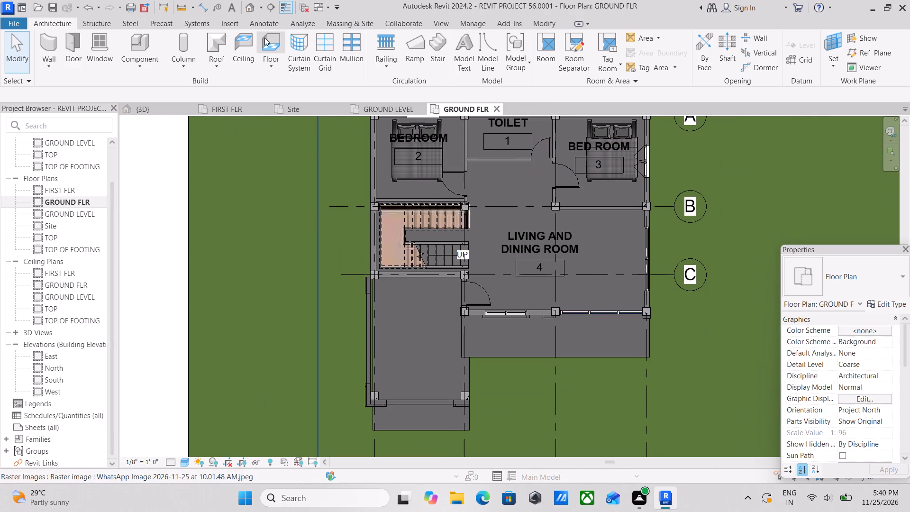
{"action": "scroll", "coordinate": [265, 37], "scroll_direction": "up", "scroll_amount": 1}
{"action": "scroll", "coordinate": [172, 25], "scroll_direction": "up", "scroll_amount": 2}
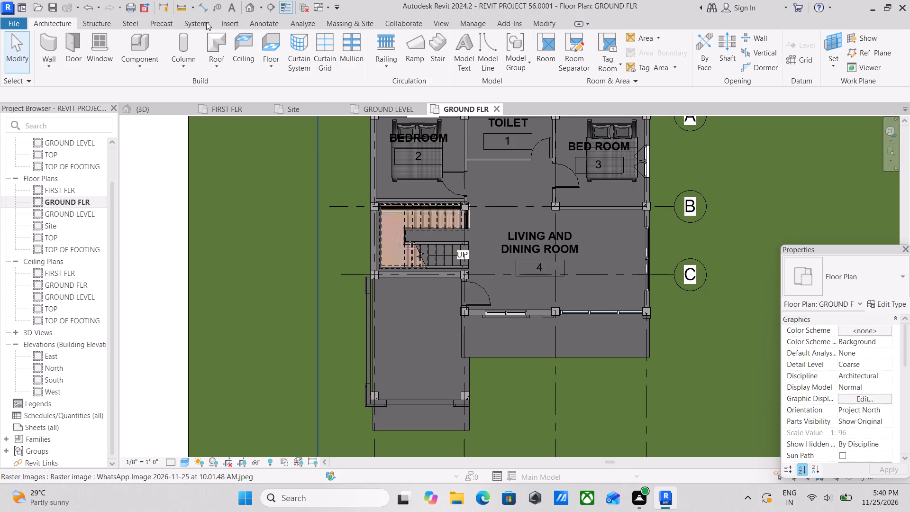
{"action": "left_click", "coordinate": [199, 22]}
{"action": "left_click", "coordinate": [92, 20]}
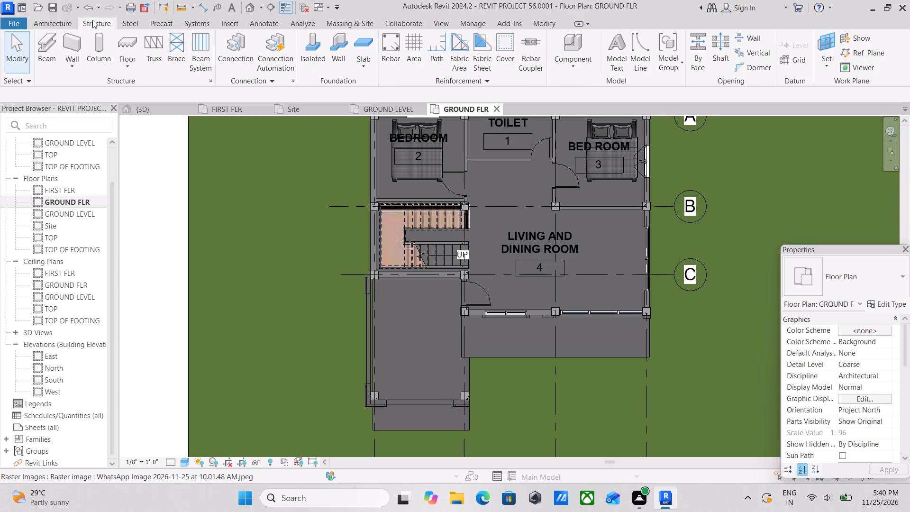
{"action": "left_click", "coordinate": [54, 21]}
{"action": "scroll", "coordinate": [531, 232], "scroll_direction": "up", "scroll_amount": 3}
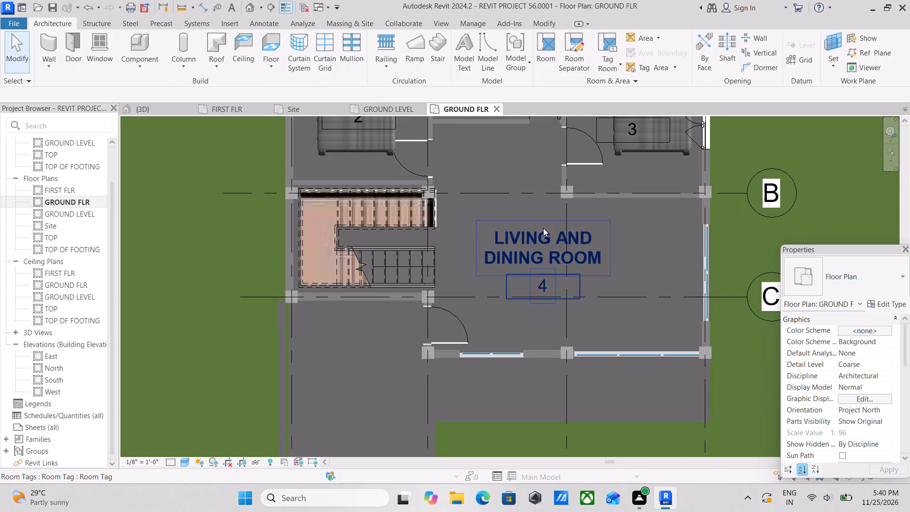
{"action": "middle_click_drag", "start_coordinate": [543, 228], "coordinate": [467, 248]}
{"action": "scroll", "coordinate": [467, 248], "scroll_direction": "up", "scroll_amount": 2}
{"action": "middle_click_drag", "start_coordinate": [579, 245], "coordinate": [534, 274]}
{"action": "middle_click_drag", "start_coordinate": [563, 235], "coordinate": [553, 284]}
{"action": "middle_click_drag", "start_coordinate": [540, 200], "coordinate": [537, 250]}
{"action": "scroll", "coordinate": [521, 196], "scroll_direction": "down", "scroll_amount": 1}
{"action": "middle_click_drag", "start_coordinate": [521, 196], "coordinate": [535, 245]}
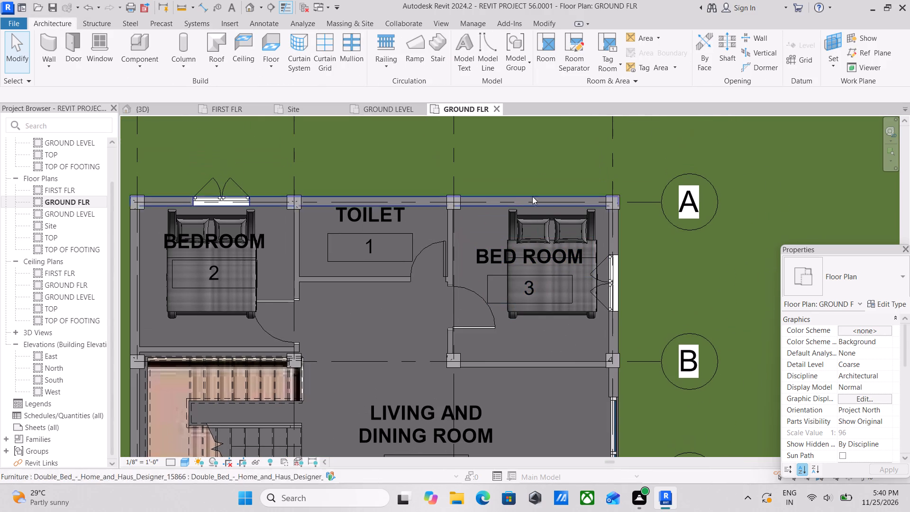
{"action": "middle_click_drag", "start_coordinate": [490, 222], "coordinate": [597, 182]}
{"action": "middle_click_drag", "start_coordinate": [410, 316], "coordinate": [470, 241]}
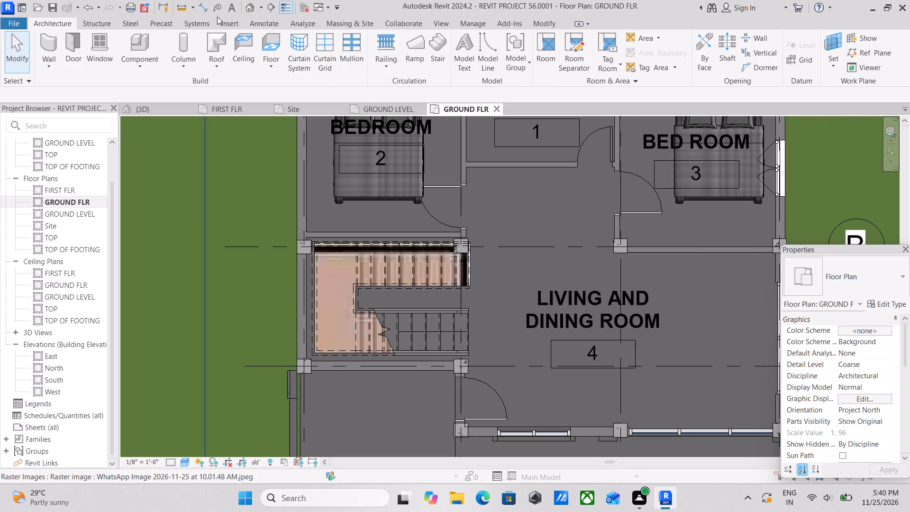
Start placing a component, choose to load a new family, and go from the beds folder to the SHUBHAM CITY library folder.
{"action": "left_click", "coordinate": [134, 60]}
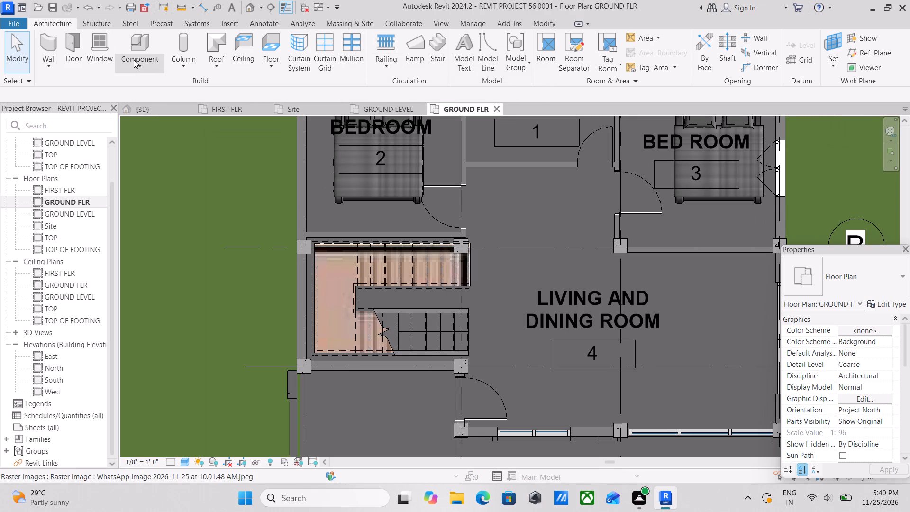
{"action": "left_click", "coordinate": [140, 84]}
{"action": "left_click", "coordinate": [512, 49]}
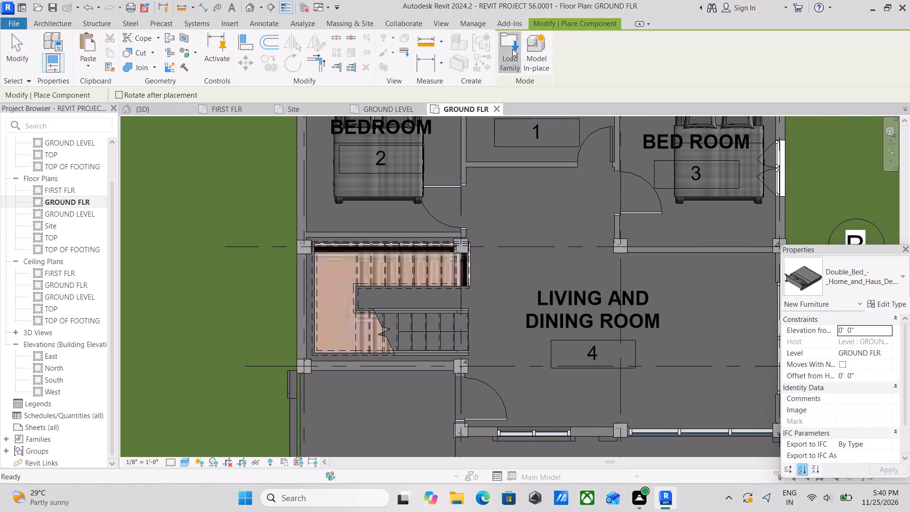
{"action": "scroll", "coordinate": [399, 248], "scroll_direction": "down", "scroll_amount": 3}
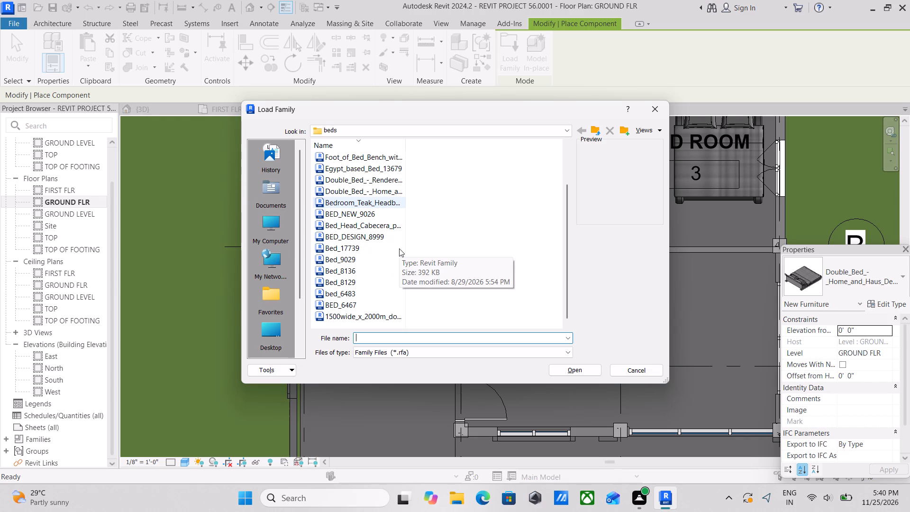
{"action": "scroll", "coordinate": [409, 192], "scroll_direction": "up", "scroll_amount": 3}
{"action": "scroll", "coordinate": [409, 192], "scroll_direction": "down", "scroll_amount": 1}
{"action": "scroll", "coordinate": [409, 192], "scroll_direction": "up", "scroll_amount": 2}
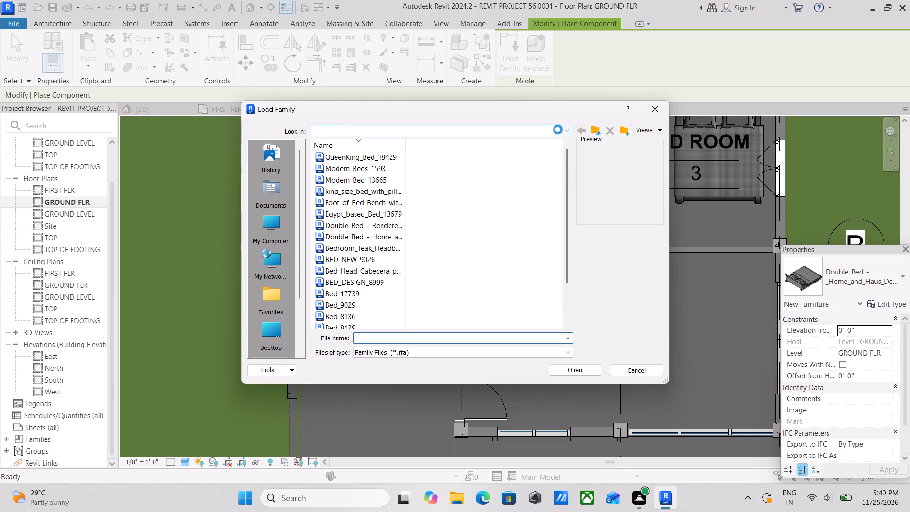
{"action": "left_click", "coordinate": [558, 129]}
{"action": "left_click", "coordinate": [437, 236]}
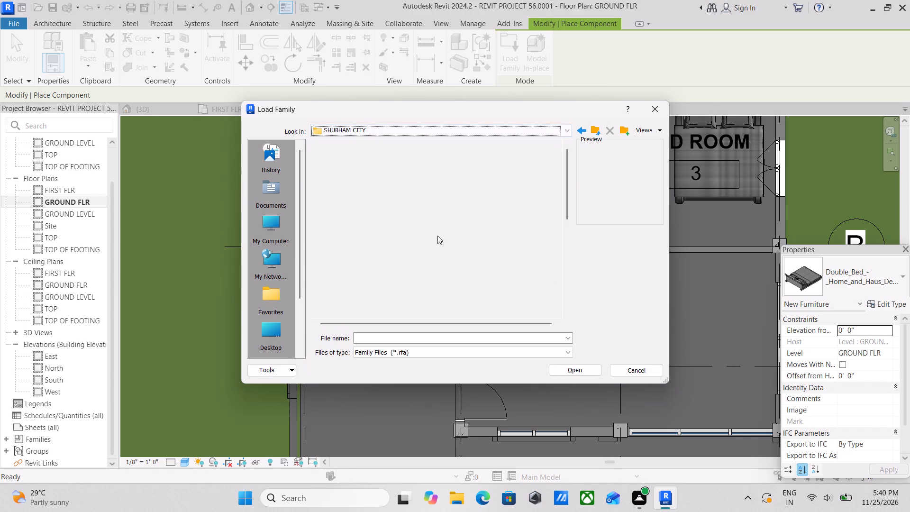
Find and open the sofa folder within the SHUBHAM CITY family library.
{"action": "scroll", "coordinate": [379, 242], "scroll_direction": "down", "scroll_amount": 6}
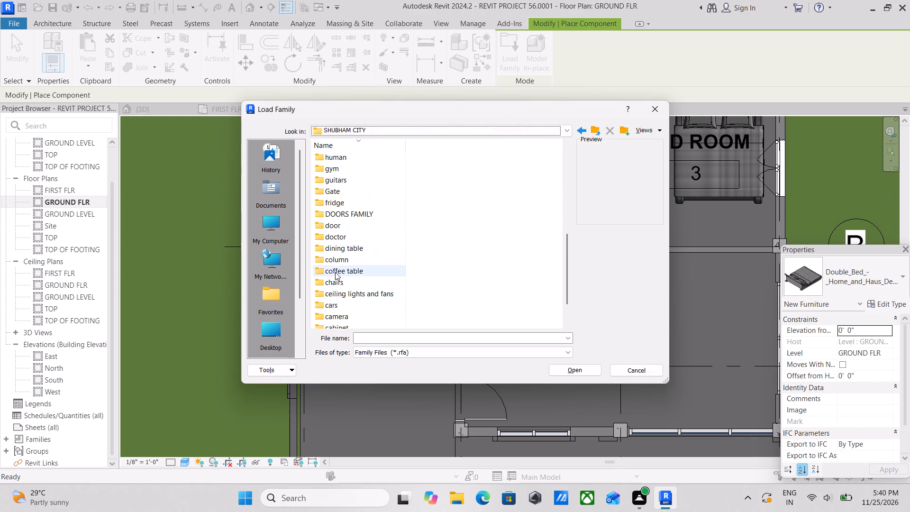
{"action": "scroll", "coordinate": [336, 272], "scroll_direction": "down", "scroll_amount": 8}
{"action": "left_click", "coordinate": [333, 306]}
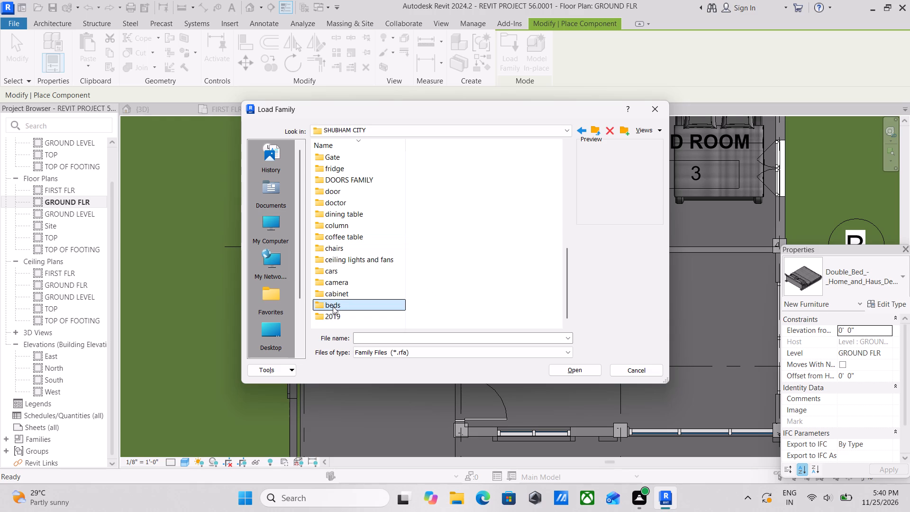
{"action": "left_click", "coordinate": [333, 313]}
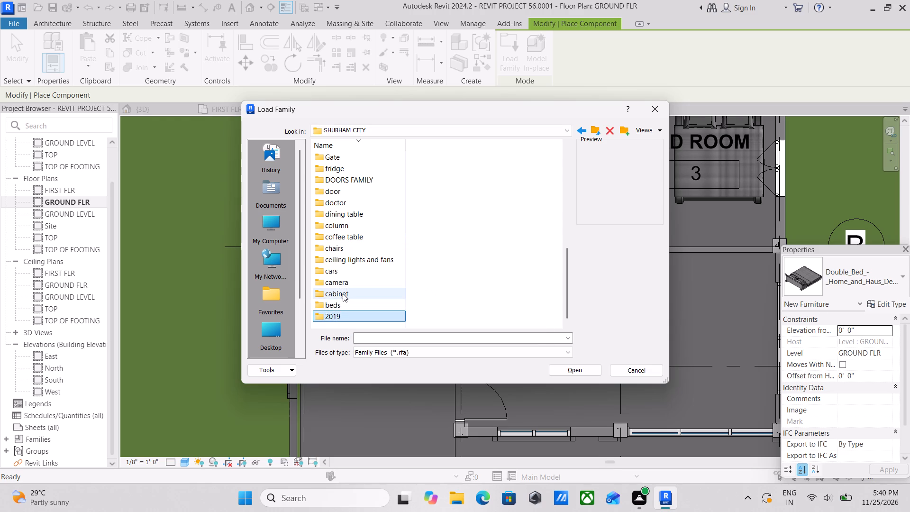
{"action": "left_click", "coordinate": [343, 293]}
{"action": "double_click", "coordinate": [346, 281]}
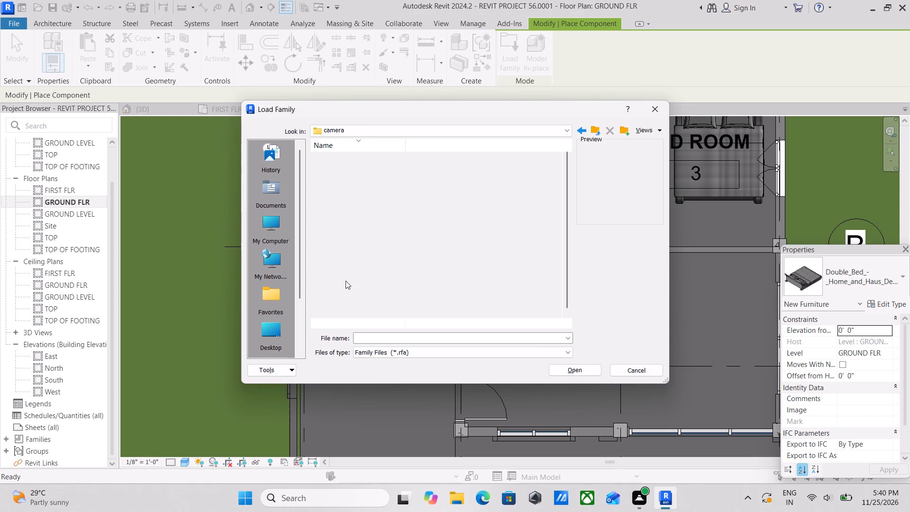
{"action": "left_click", "coordinate": [581, 131]}
{"action": "scroll", "coordinate": [350, 281], "scroll_direction": "up", "scroll_amount": 3}
{"action": "double_click", "coordinate": [349, 233]}
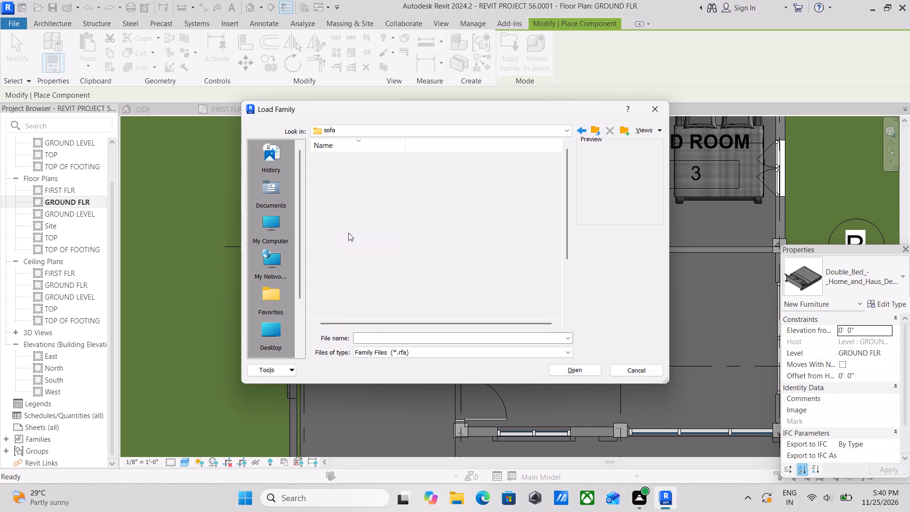
Preview the sofa families in the sofa folder one after another, including single seats, three-seaters, couches and sectional sofas.
{"action": "left_click", "coordinate": [348, 233]}
{"action": "left_click", "coordinate": [353, 227]}
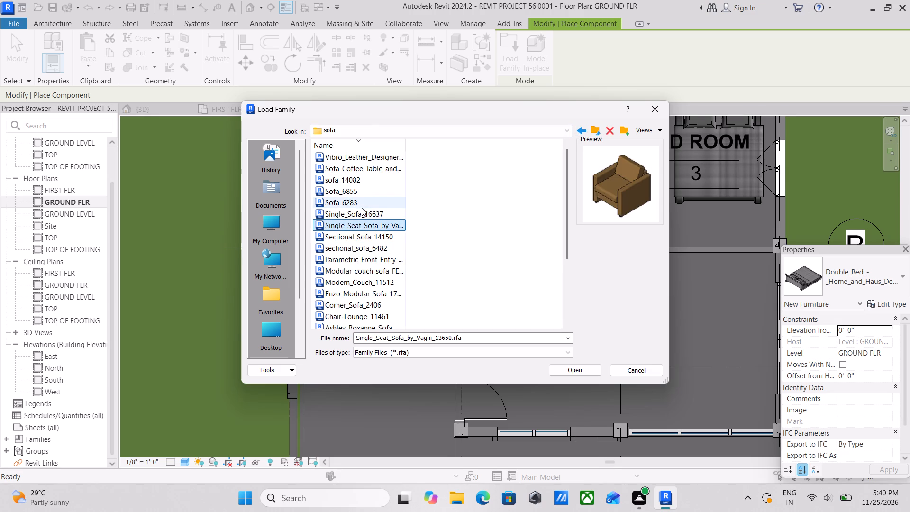
{"action": "left_click", "coordinate": [362, 208]}
{"action": "left_click", "coordinate": [358, 195]}
{"action": "left_click", "coordinate": [354, 169]}
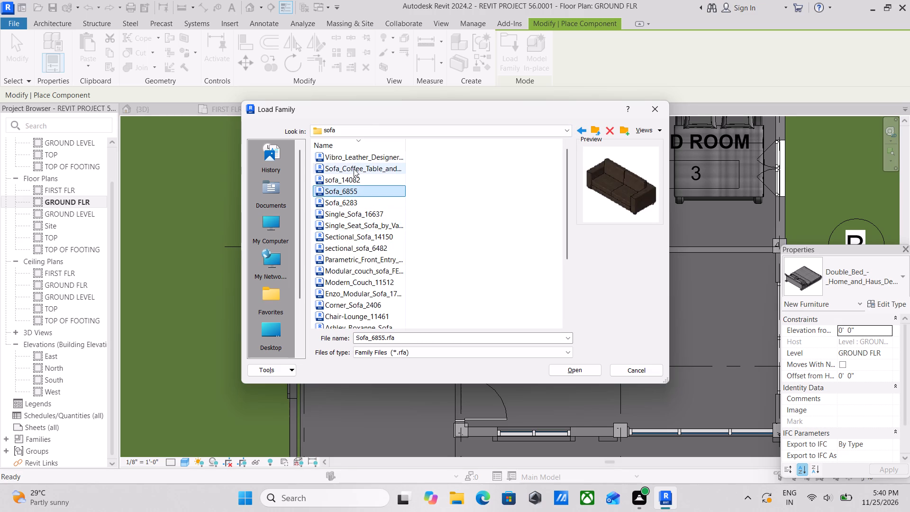
{"action": "left_click", "coordinate": [362, 157]}
{"action": "scroll", "coordinate": [328, 290], "scroll_direction": "down", "scroll_amount": 6}
{"action": "left_click", "coordinate": [373, 303]}
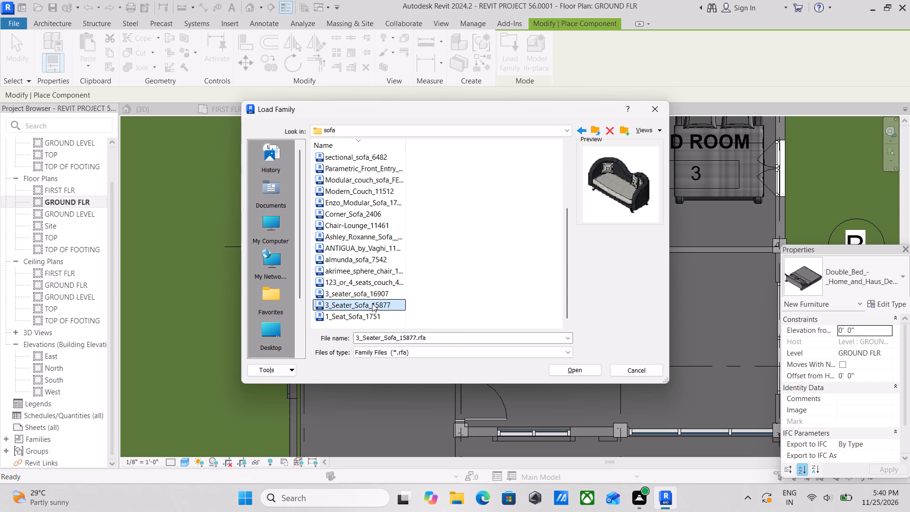
{"action": "left_click", "coordinate": [370, 293]}
{"action": "left_click", "coordinate": [374, 277]}
{"action": "left_click", "coordinate": [374, 269]}
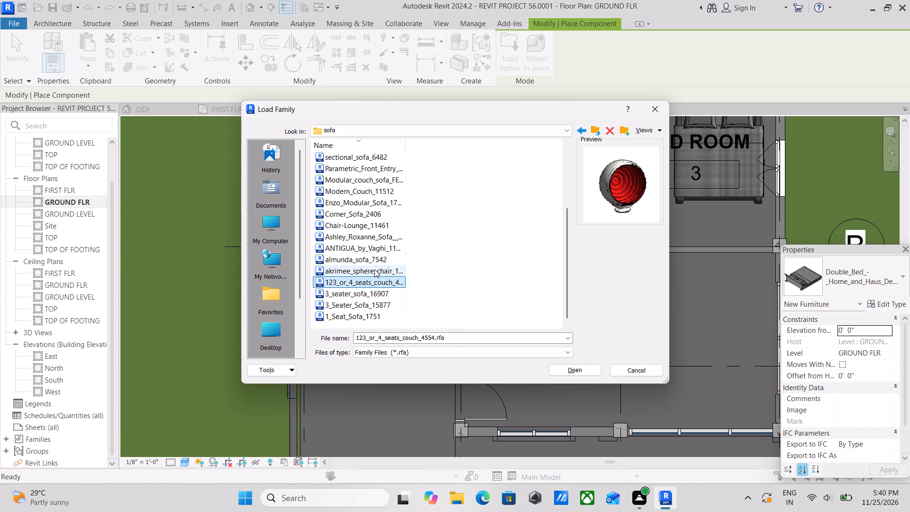
{"action": "left_click", "coordinate": [374, 259]}
{"action": "left_click", "coordinate": [373, 242]}
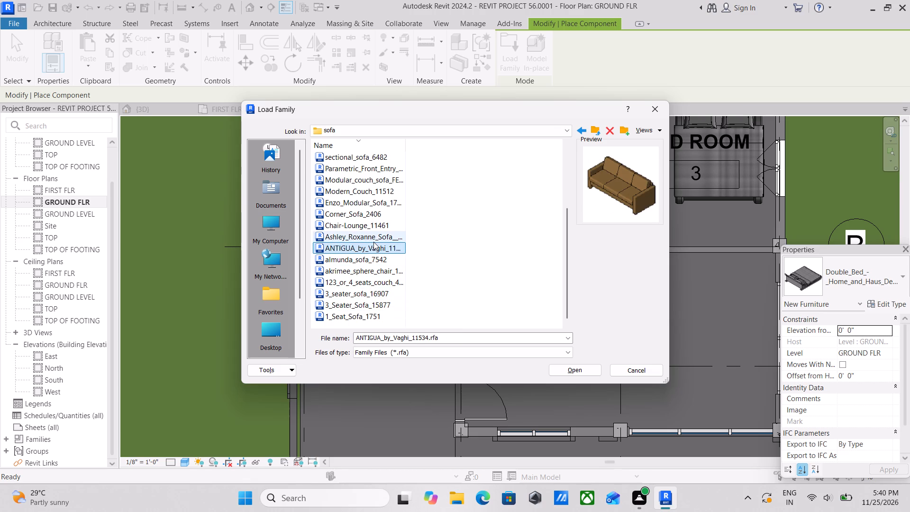
{"action": "left_click", "coordinate": [380, 230]}
{"action": "left_click", "coordinate": [376, 238]}
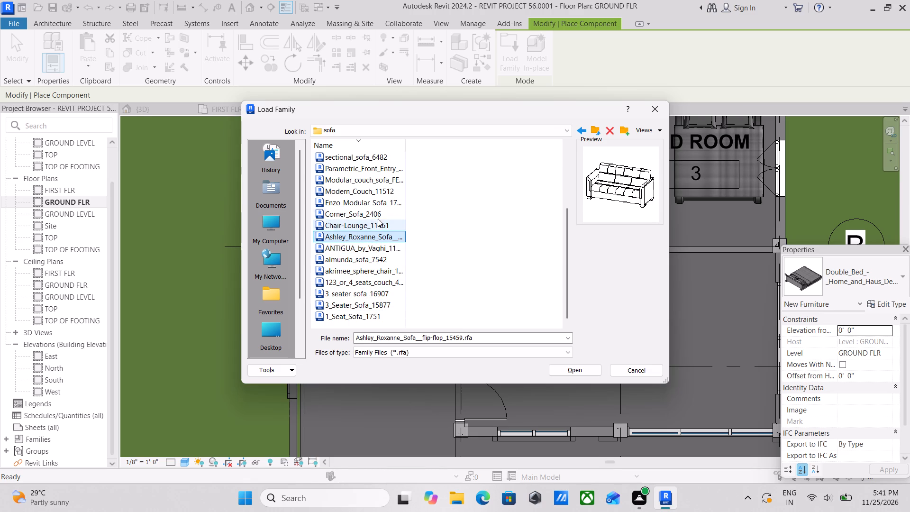
{"action": "left_click", "coordinate": [373, 206]}
{"action": "left_click", "coordinate": [371, 218]}
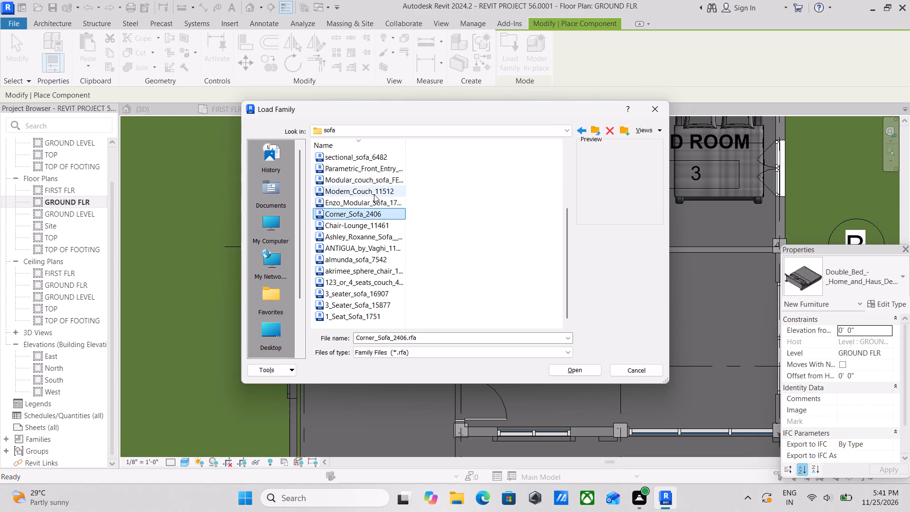
{"action": "left_click", "coordinate": [375, 187]}
{"action": "left_click", "coordinate": [378, 169]}
{"action": "left_click", "coordinate": [380, 180]}
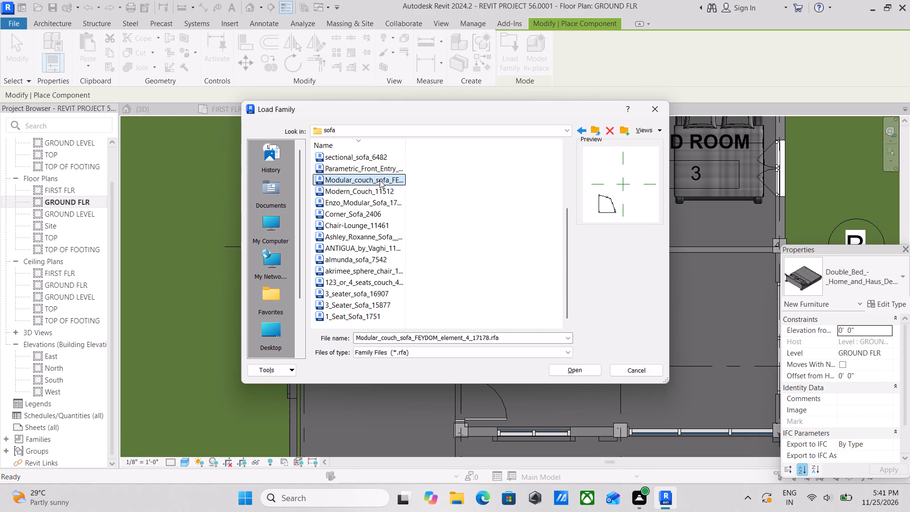
{"action": "left_click", "coordinate": [377, 153]}
Compare the previews of the three-seater, couch, corner and modular sofa families again to choose one for the living room.
{"action": "left_click", "coordinate": [394, 304]}
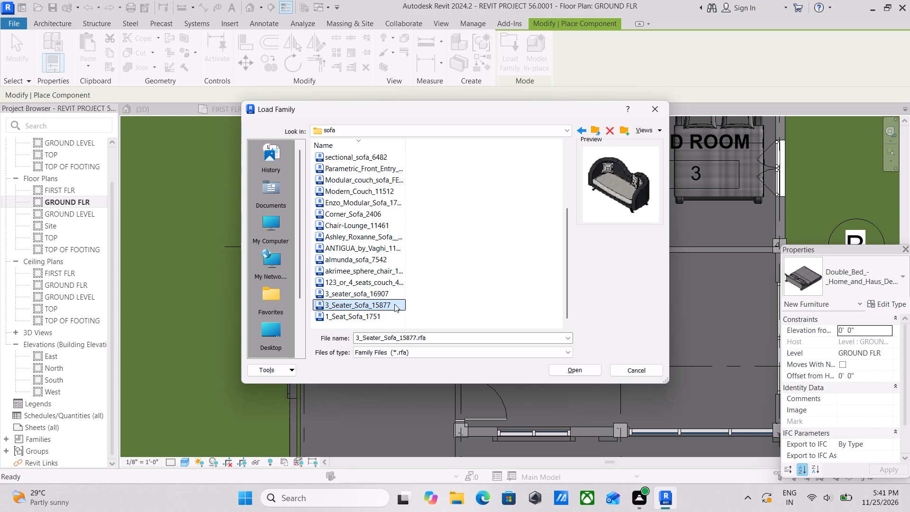
{"action": "left_click", "coordinate": [390, 296]}
{"action": "left_click", "coordinate": [389, 281]}
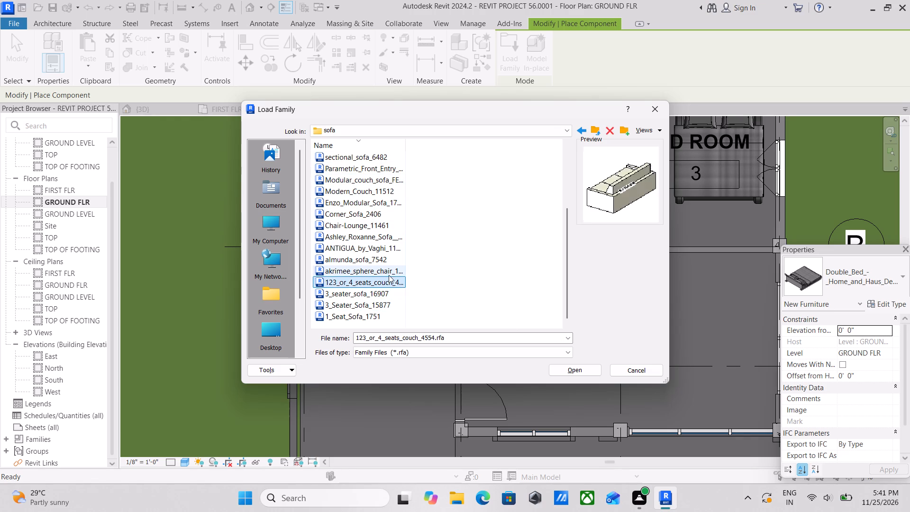
{"action": "left_click", "coordinate": [389, 273]}
{"action": "left_click", "coordinate": [389, 261]}
{"action": "left_click", "coordinate": [389, 249]}
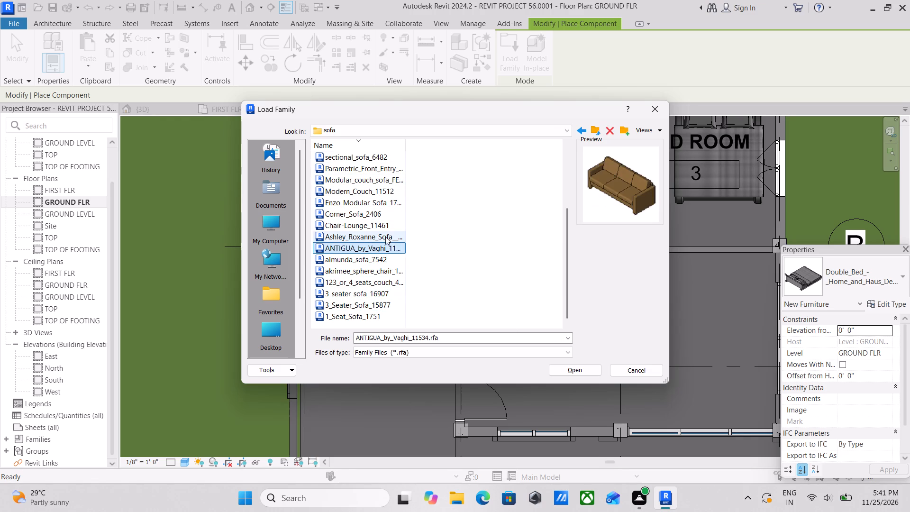
{"action": "left_click", "coordinate": [385, 237]}
{"action": "left_click", "coordinate": [384, 227]}
{"action": "left_click", "coordinate": [384, 218]}
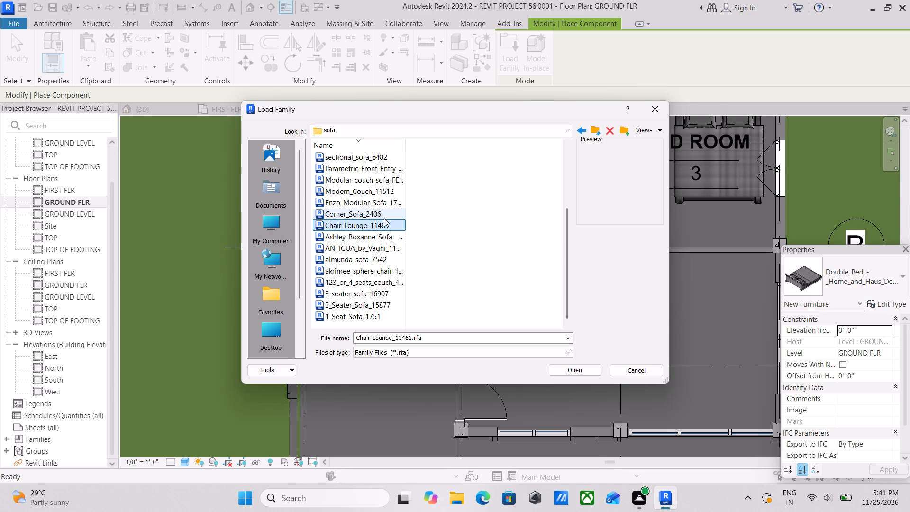
{"action": "left_click", "coordinate": [389, 201]}
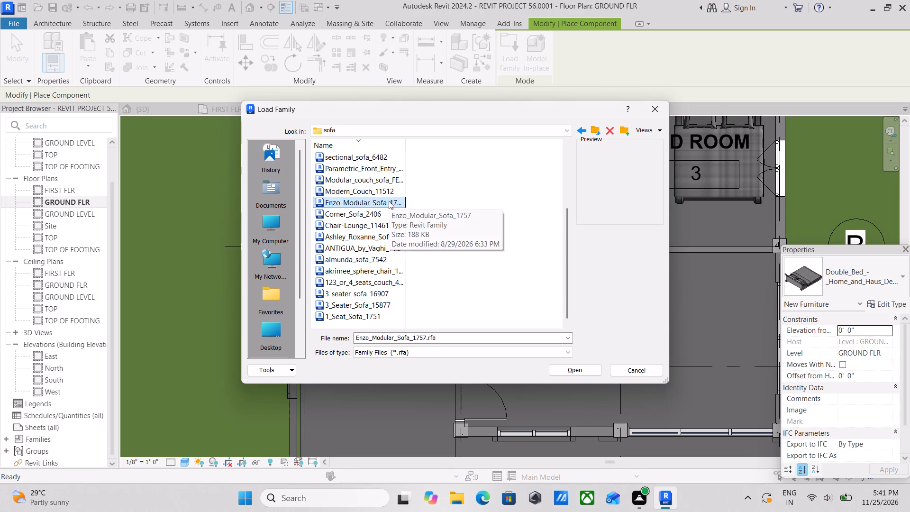
{"action": "left_click", "coordinate": [371, 185]}
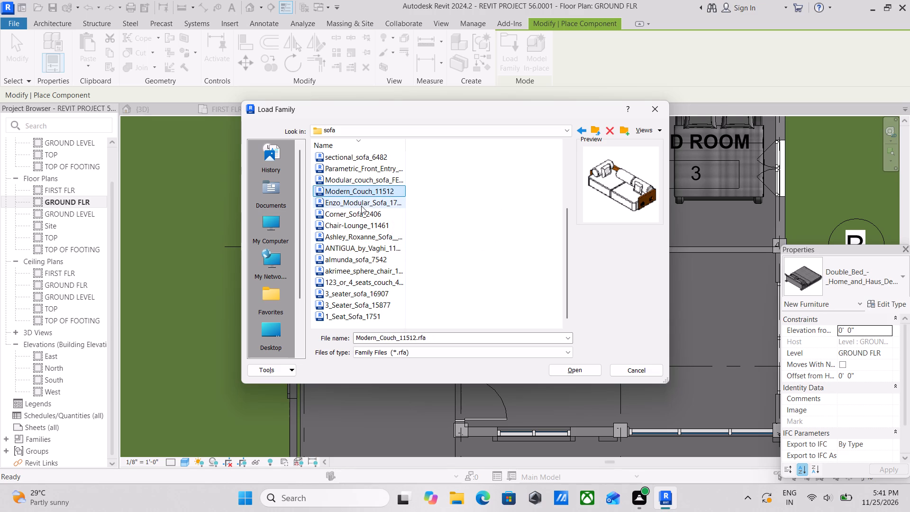
{"action": "left_click", "coordinate": [361, 206]}
{"action": "left_click", "coordinate": [361, 217]}
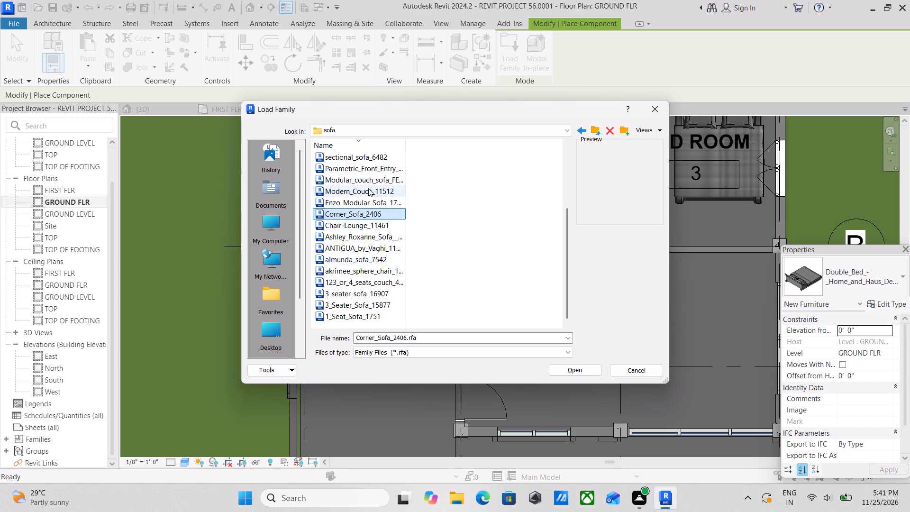
{"action": "left_click", "coordinate": [370, 183]}
{"action": "left_click", "coordinate": [373, 194]}
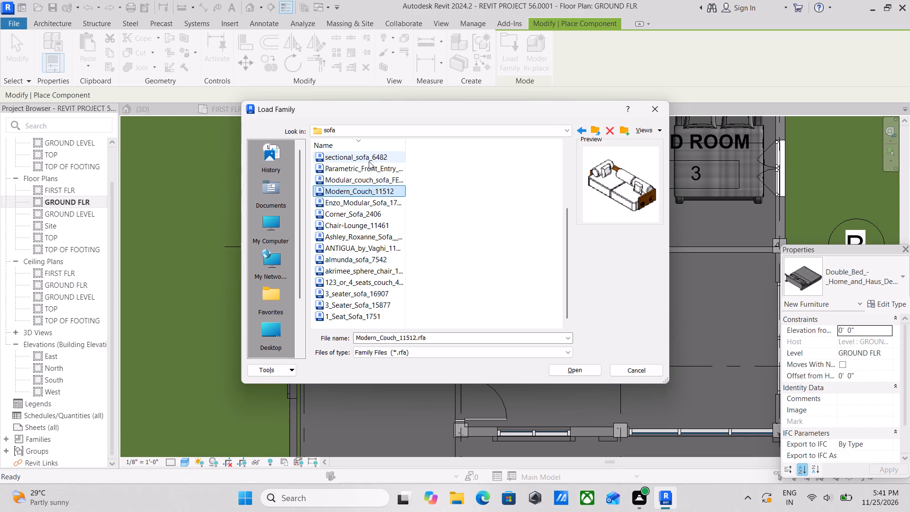
{"action": "left_click", "coordinate": [369, 161]}
{"action": "left_click", "coordinate": [371, 163]}
{"action": "left_click", "coordinate": [370, 157]}
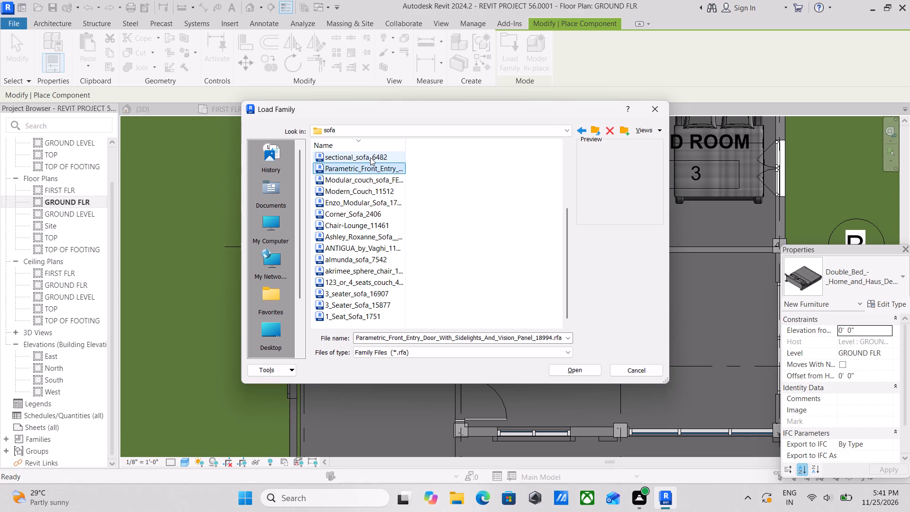
{"action": "left_click", "coordinate": [348, 315]}
{"action": "left_click", "coordinate": [349, 303]}
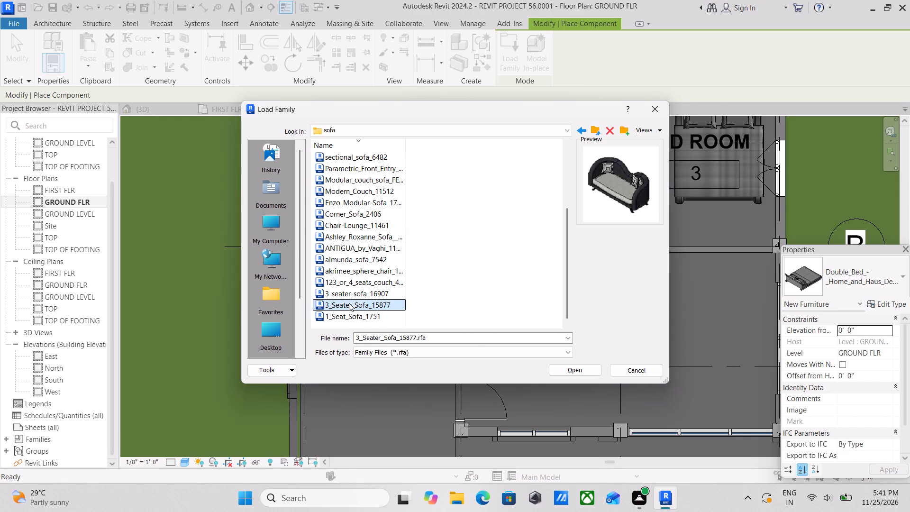
{"action": "left_click", "coordinate": [358, 293]}
Load the sectional_sofa_6482 family from the sofa folder into the project.
{"action": "left_click", "coordinate": [378, 156]}
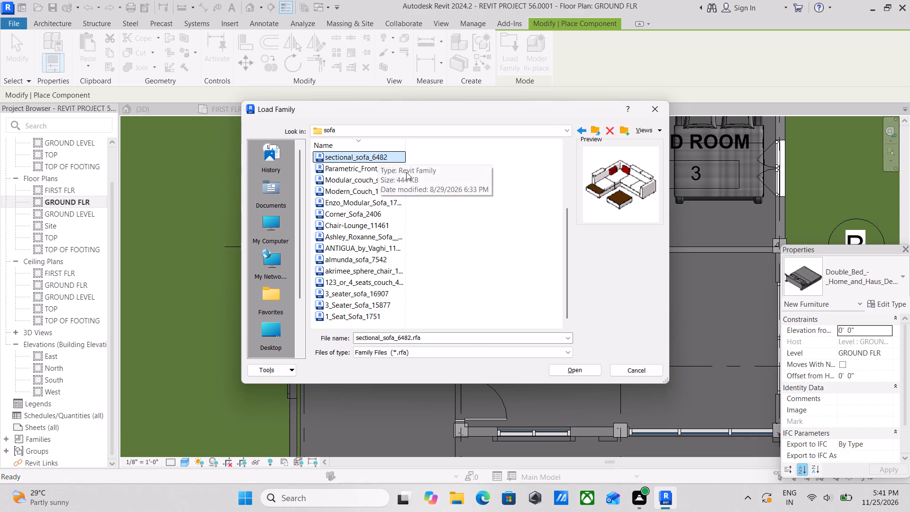
{"action": "left_click", "coordinate": [573, 366]}
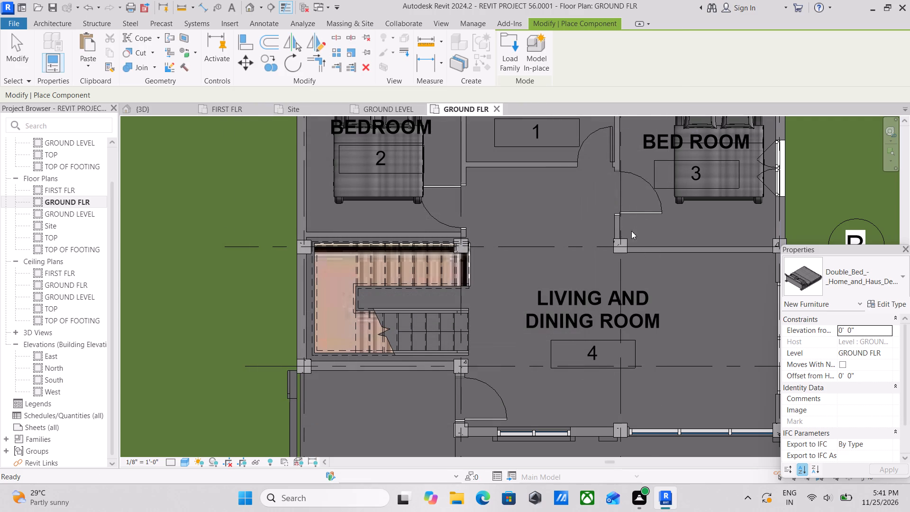
Place the sectional sofa in the Living and Dining Room corner below Bed Room 3, centred about 4'-10" from the outer window wall, and end placement.
{"action": "scroll", "coordinate": [682, 335], "scroll_direction": "up", "scroll_amount": 1}
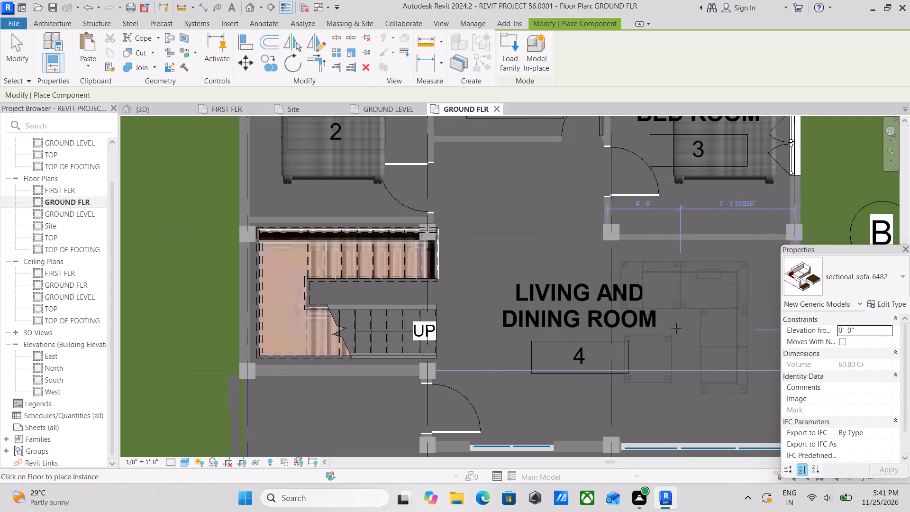
{"action": "middle_click_drag", "start_coordinate": [676, 329], "coordinate": [595, 321]}
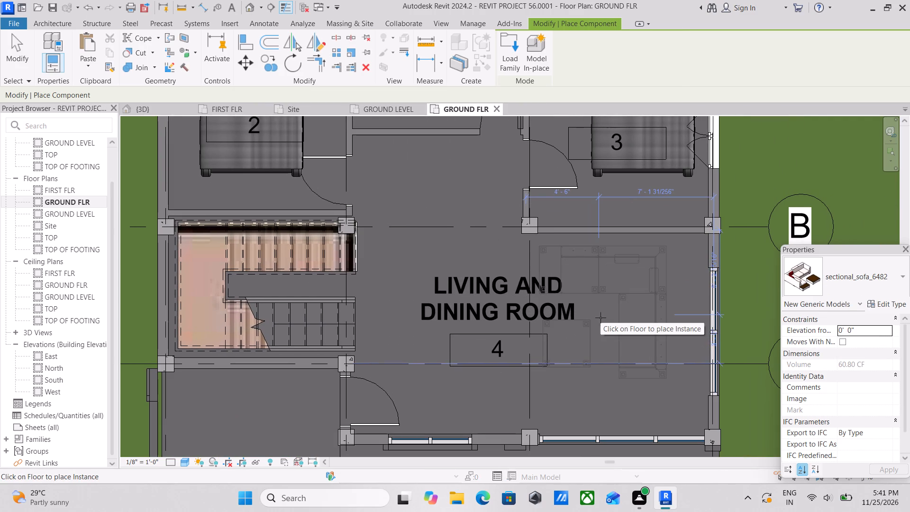
{"action": "key", "text": "space"}
{"action": "key", "text": "space"}
{"action": "key", "text": "space"}
{"action": "scroll", "coordinate": [582, 311], "scroll_direction": "up", "scroll_amount": 1}
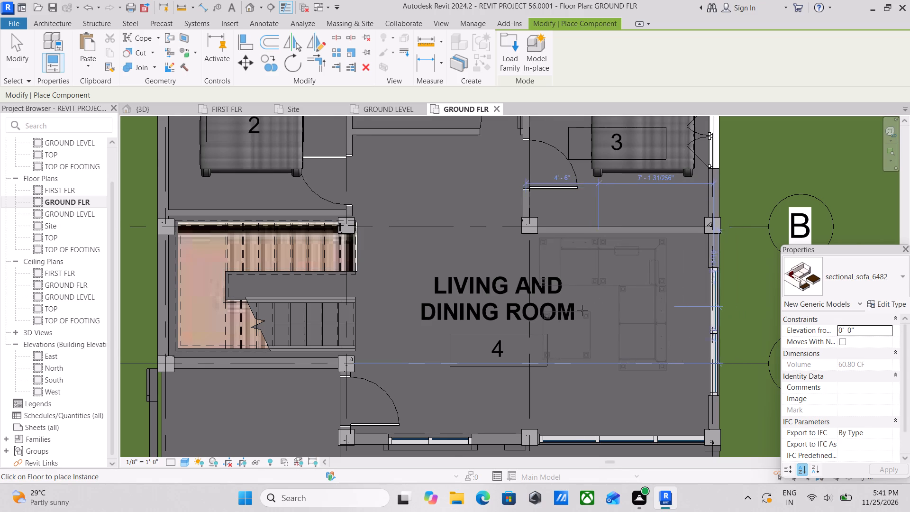
{"action": "scroll", "coordinate": [582, 311], "scroll_direction": "up", "scroll_amount": 1}
{"action": "key", "text": "space"}
{"action": "scroll", "coordinate": [601, 300], "scroll_direction": "down", "scroll_amount": 4}
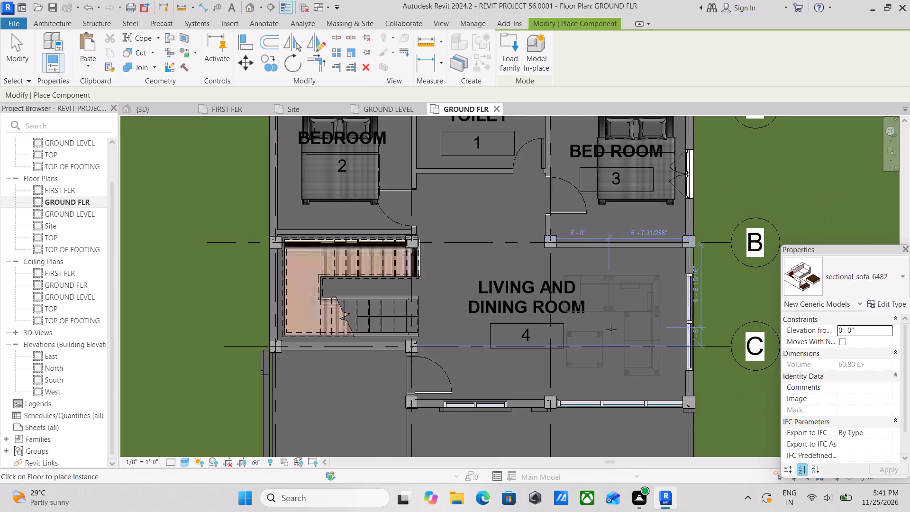
{"action": "key", "text": "space"}
{"action": "key", "text": "space"}
{"action": "scroll", "coordinate": [619, 300], "scroll_direction": "up", "scroll_amount": 2}
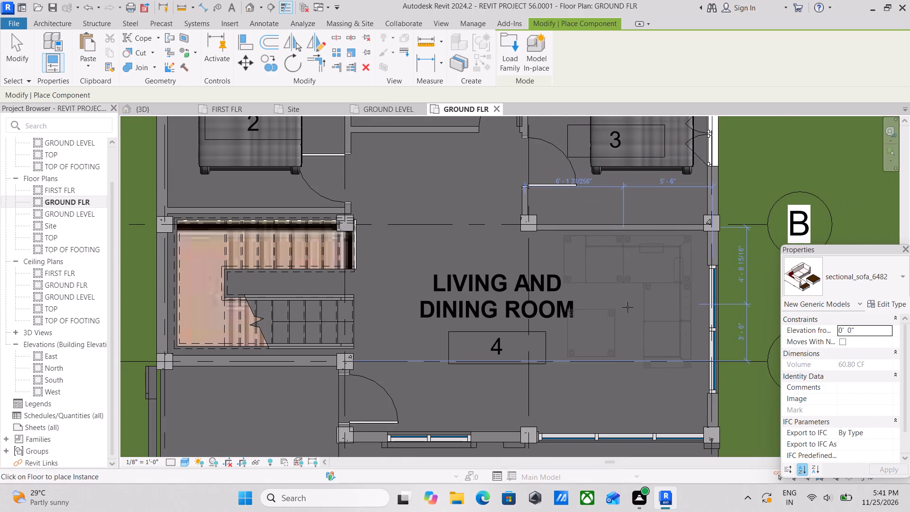
{"action": "key", "text": "space"}
{"action": "key", "text": "space"}
{"action": "key", "text": "space"}
{"action": "scroll", "coordinate": [628, 307], "scroll_direction": "up", "scroll_amount": 3}
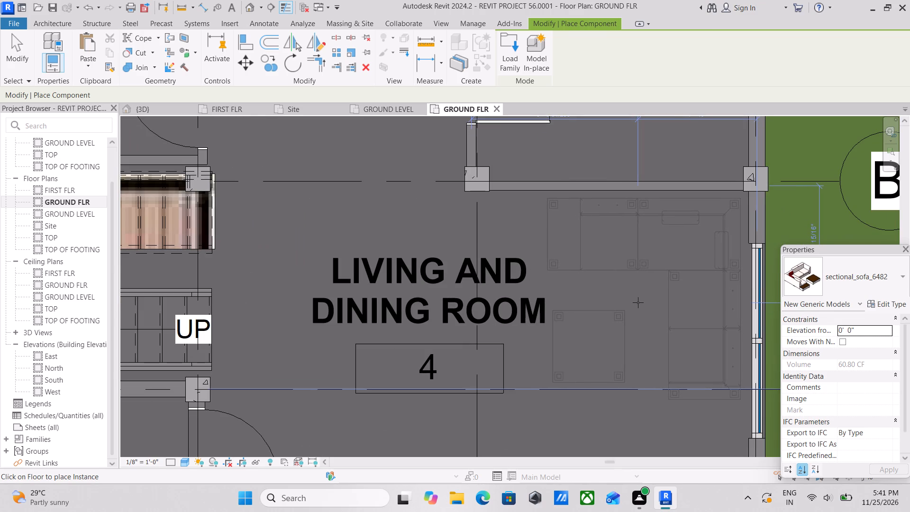
{"action": "left_click", "coordinate": [637, 302]}
{"action": "scroll", "coordinate": [637, 302], "scroll_direction": "down", "scroll_amount": 3}
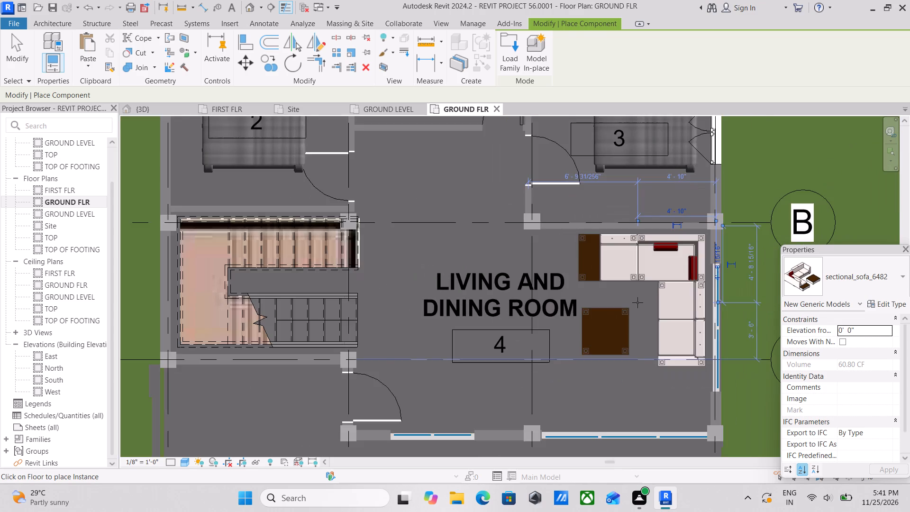
{"action": "scroll", "coordinate": [637, 302], "scroll_direction": "down", "scroll_amount": 4}
{"action": "key", "text": "Escape"}
{"action": "key", "text": "Escape"}
{"action": "key", "text": "Escape"}
Examine the placed sofa, the rest of the Living and Dining Room and the open space below the staircase for further furnishing.
{"action": "scroll", "coordinate": [643, 309], "scroll_direction": "up", "scroll_amount": 7}
{"action": "middle_click_drag", "start_coordinate": [646, 310], "coordinate": [517, 376]}
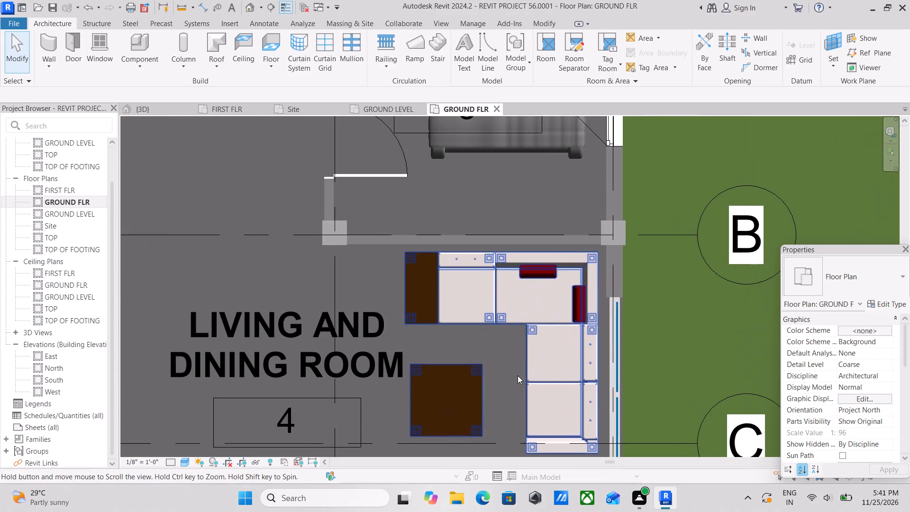
{"action": "scroll", "coordinate": [520, 242], "scroll_direction": "down", "scroll_amount": 3}
{"action": "middle_click_drag", "start_coordinate": [510, 301], "coordinate": [556, 258]}
{"action": "middle_click_drag", "start_coordinate": [463, 267], "coordinate": [672, 288]}
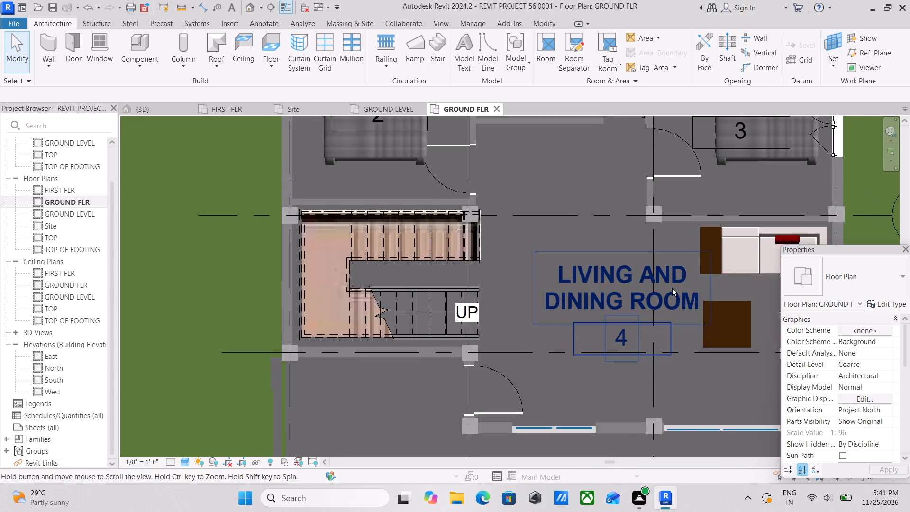
{"action": "middle_click_drag", "start_coordinate": [534, 299], "coordinate": [658, 267]}
{"action": "scroll", "coordinate": [594, 350], "scroll_direction": "down", "scroll_amount": 2}
{"action": "middle_click_drag", "start_coordinate": [594, 350], "coordinate": [583, 219]}
{"action": "middle_click_drag", "start_coordinate": [517, 316], "coordinate": [552, 324]}
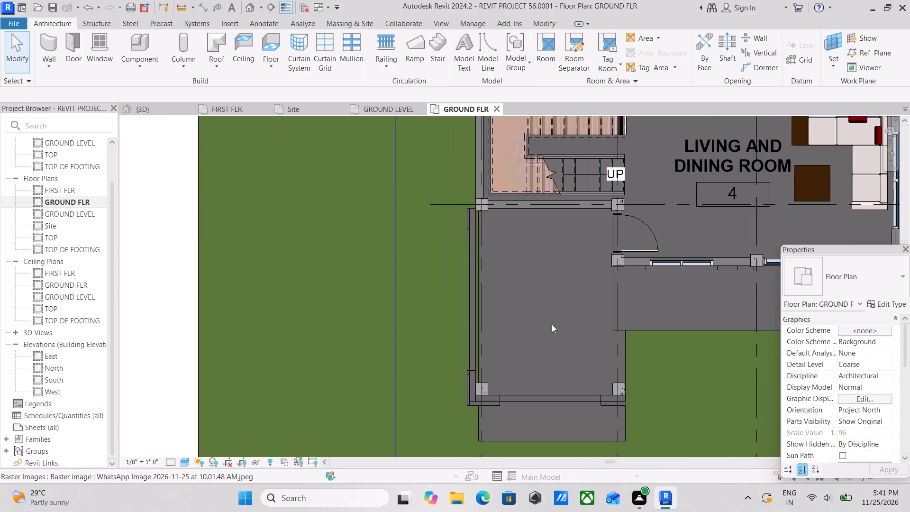
{"action": "scroll", "coordinate": [531, 341], "scroll_direction": "up", "scroll_amount": 2}
{"action": "middle_click_drag", "start_coordinate": [531, 341], "coordinate": [511, 341]}
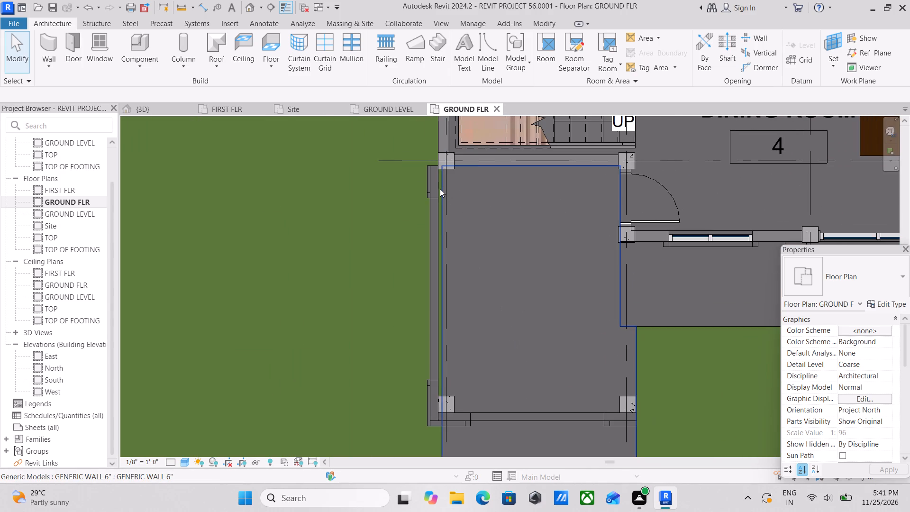
Start placing another component and look for its family file through the Desktop and Downloads folders.
{"action": "key", "text": "c"}
{"action": "key", "text": "Escape"}
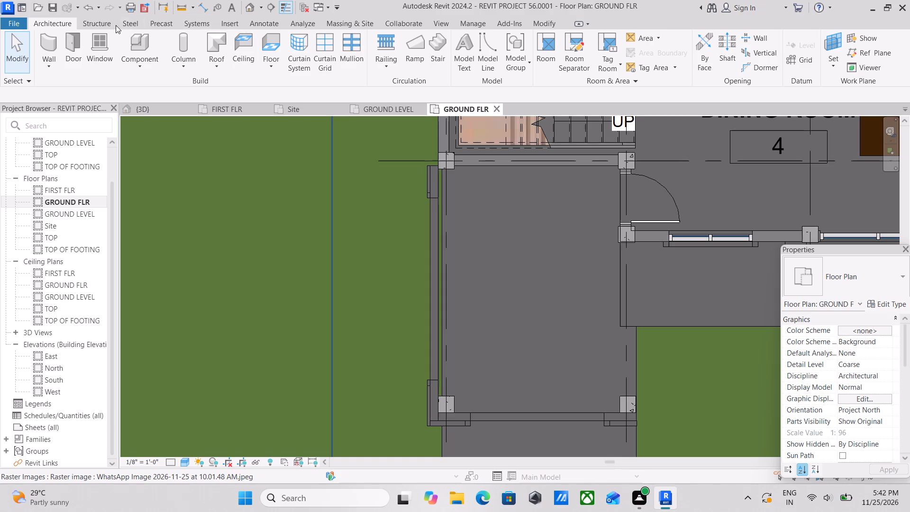
{"action": "left_click", "coordinate": [140, 64]}
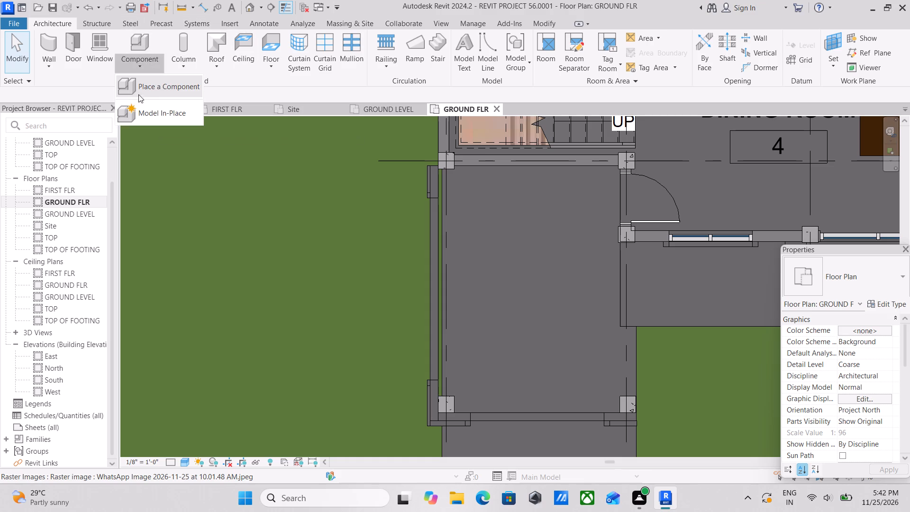
{"action": "left_click", "coordinate": [158, 89]}
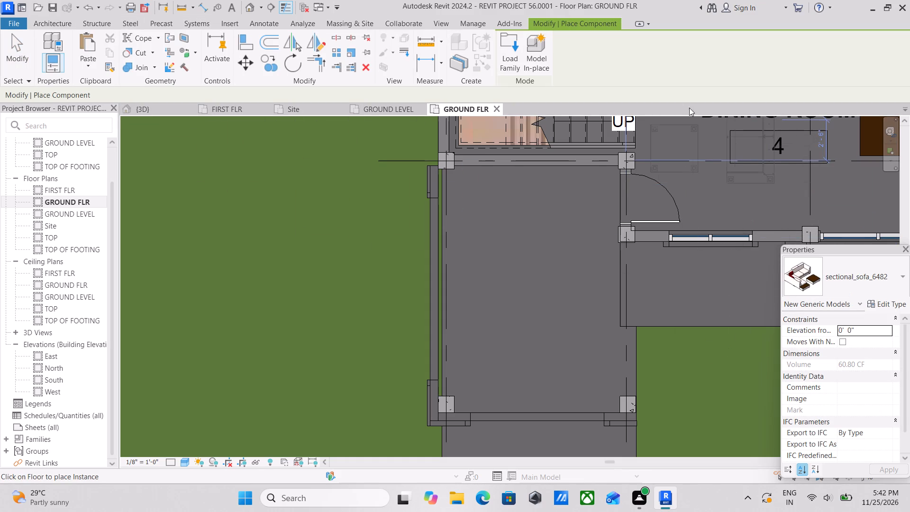
{"action": "left_click", "coordinate": [508, 58]}
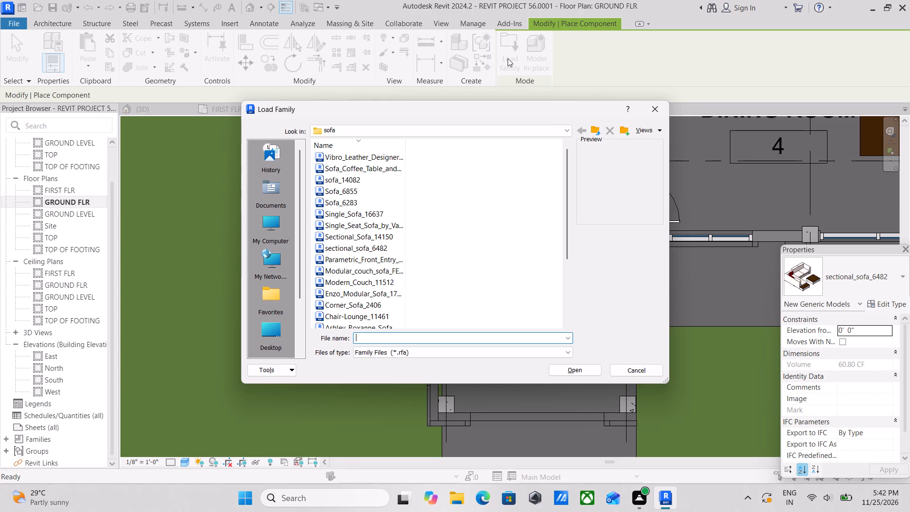
{"action": "scroll", "coordinate": [288, 174], "scroll_direction": "up", "scroll_amount": 2}
{"action": "scroll", "coordinate": [282, 182], "scroll_direction": "down", "scroll_amount": 3}
{"action": "scroll", "coordinate": [275, 191], "scroll_direction": "up", "scroll_amount": 3}
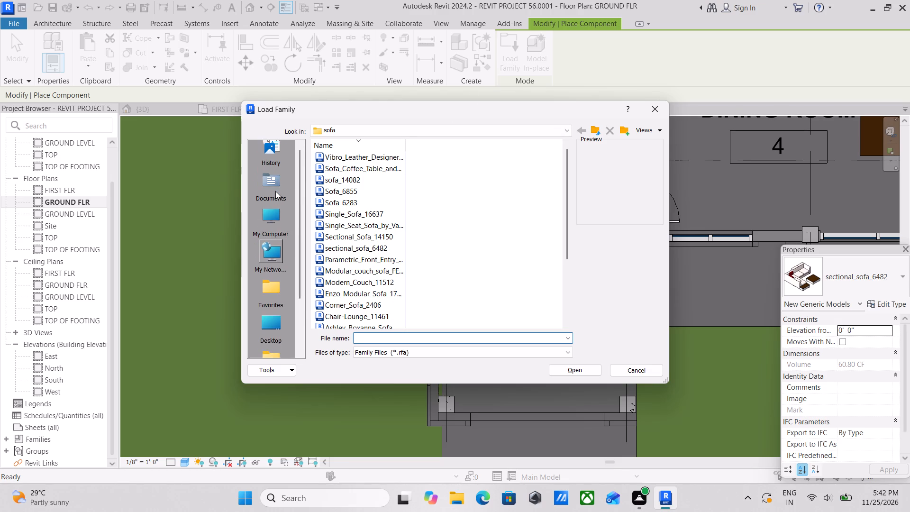
{"action": "scroll", "coordinate": [275, 188], "scroll_direction": "up", "scroll_amount": 3}
{"action": "scroll", "coordinate": [271, 245], "scroll_direction": "down", "scroll_amount": 4}
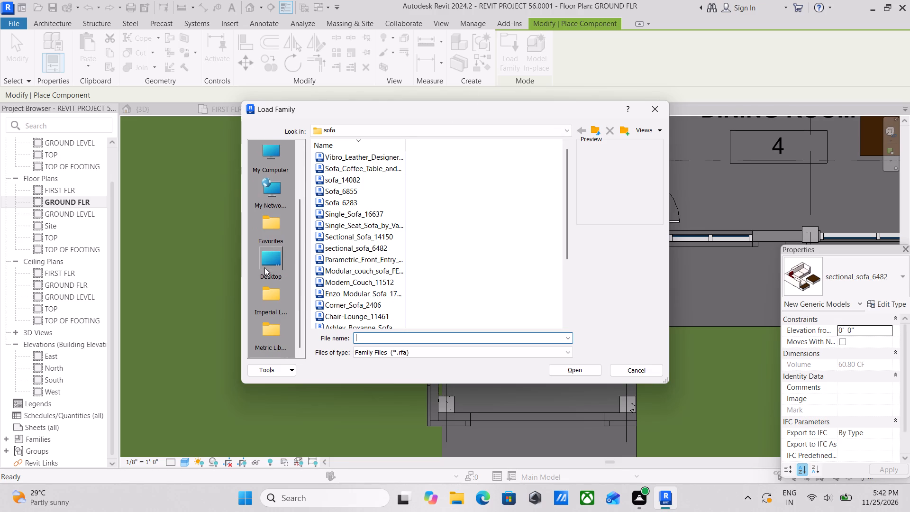
{"action": "scroll", "coordinate": [264, 267], "scroll_direction": "down", "scroll_amount": 2}
{"action": "double_click", "coordinate": [268, 264]}
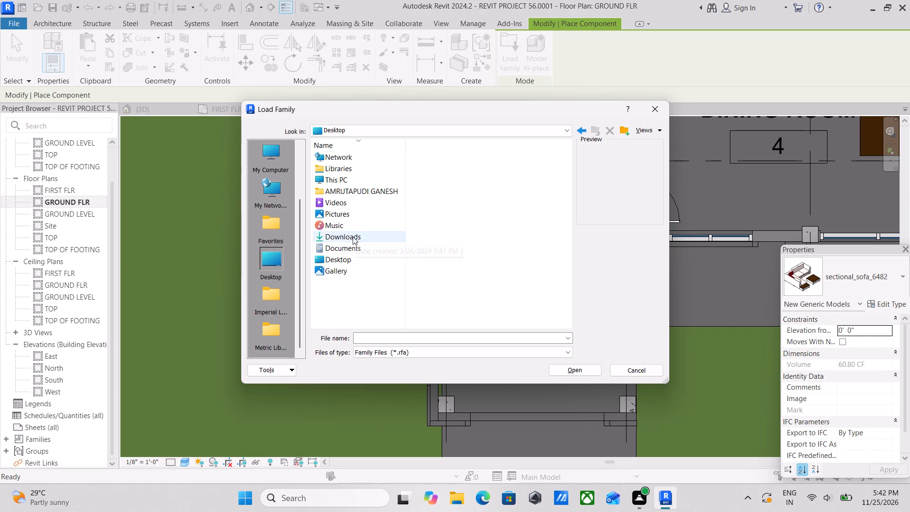
{"action": "double_click", "coordinate": [349, 237]}
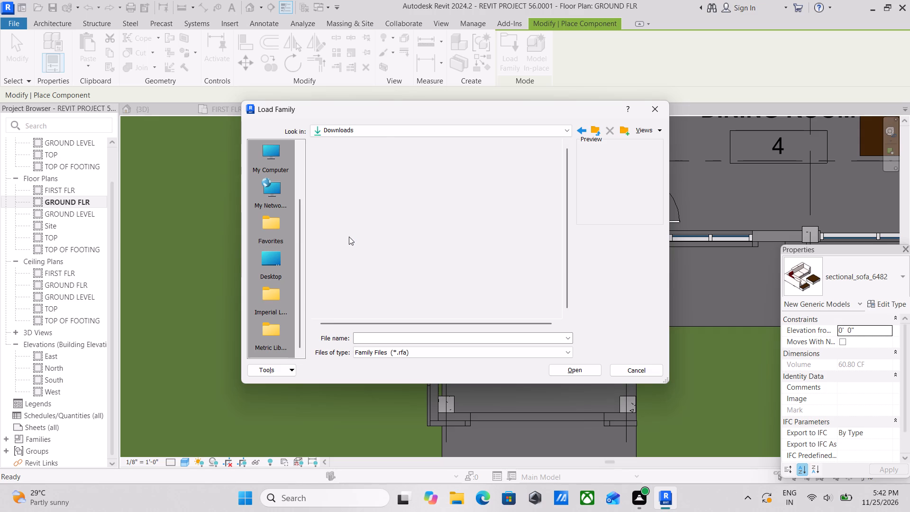
{"action": "left_click", "coordinate": [582, 129]}
{"action": "left_click", "coordinate": [582, 129]}
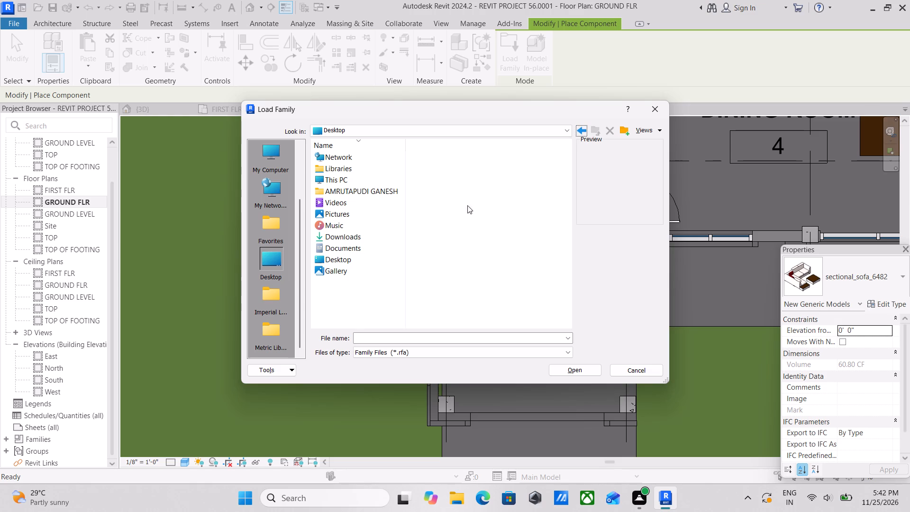
{"action": "scroll", "coordinate": [287, 292], "scroll_direction": "down", "scroll_amount": 2}
{"action": "left_click", "coordinate": [581, 126]}
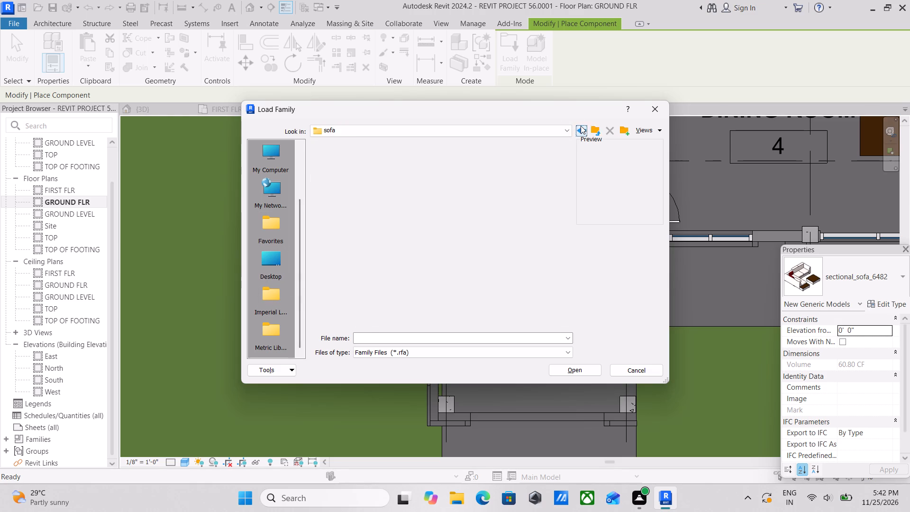
Browse the SHUBHAM CITY family library under Documents and open its cars folder.
{"action": "scroll", "coordinate": [256, 224], "scroll_direction": "up", "scroll_amount": 5}
{"action": "left_click", "coordinate": [279, 154]}
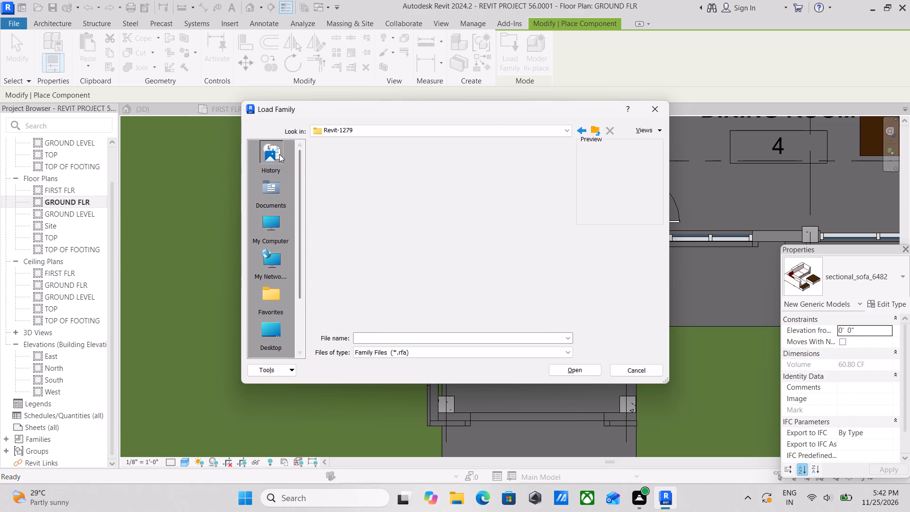
{"action": "left_click", "coordinate": [281, 184]}
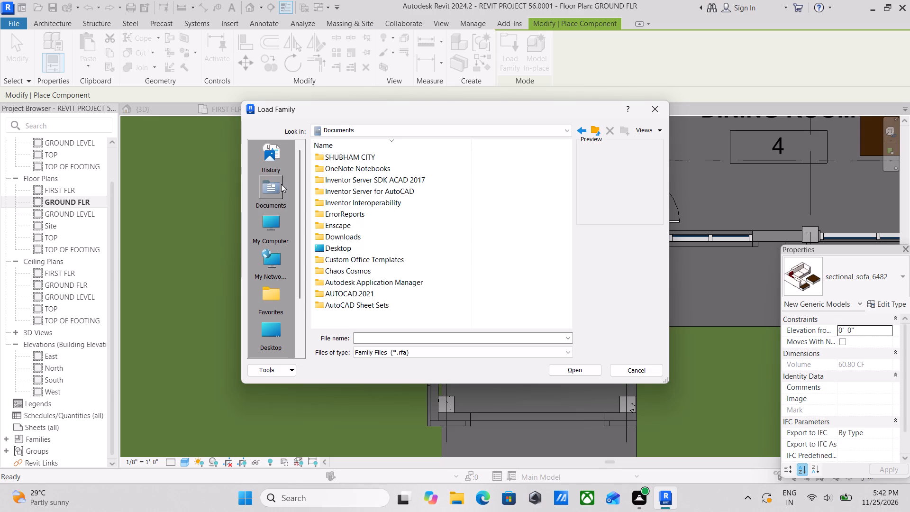
{"action": "double_click", "coordinate": [330, 154]}
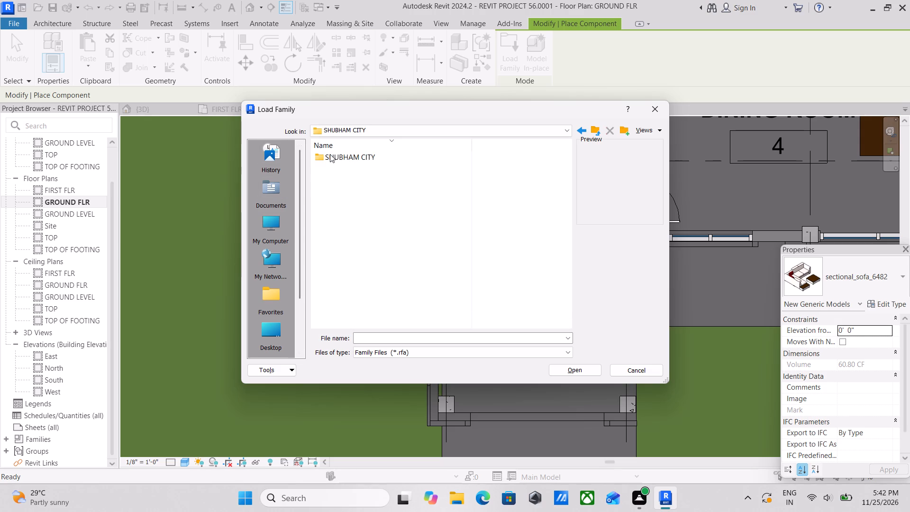
{"action": "double_click", "coordinate": [330, 154]}
{"action": "scroll", "coordinate": [407, 239], "scroll_direction": "down", "scroll_amount": 3}
{"action": "scroll", "coordinate": [363, 280], "scroll_direction": "down", "scroll_amount": 3}
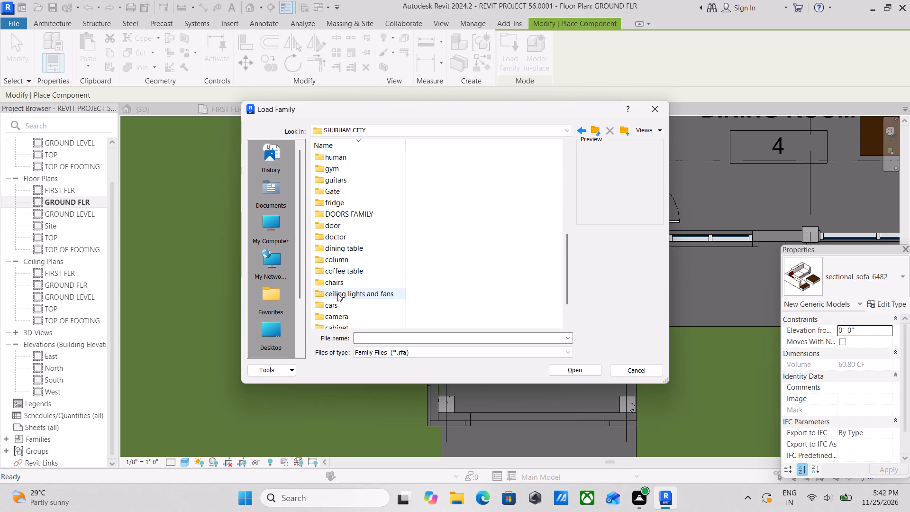
{"action": "scroll", "coordinate": [322, 300], "scroll_direction": "down", "scroll_amount": 3}
{"action": "scroll", "coordinate": [360, 287], "scroll_direction": "up", "scroll_amount": 2}
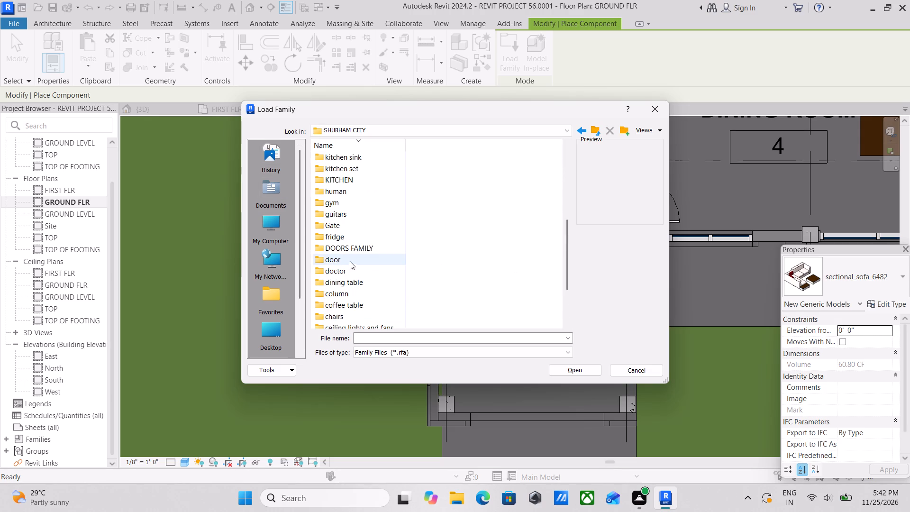
{"action": "scroll", "coordinate": [351, 217], "scroll_direction": "up", "scroll_amount": 6}
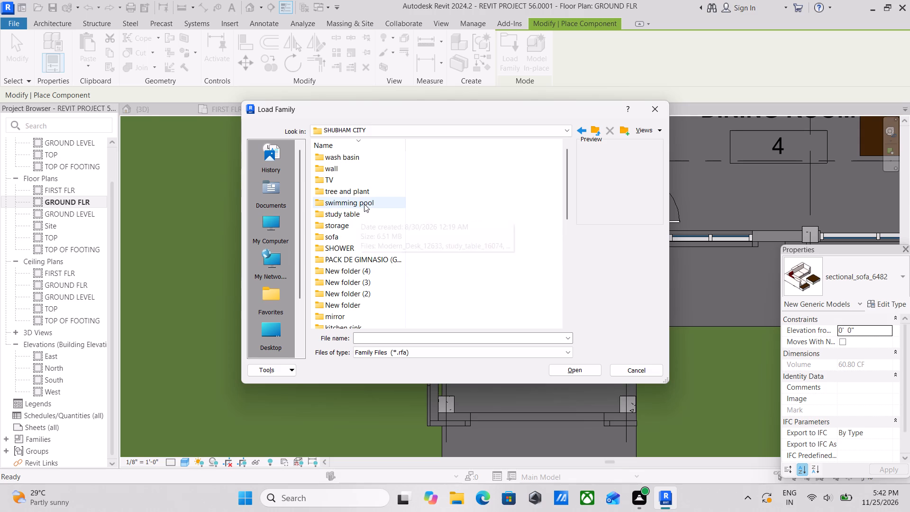
{"action": "scroll", "coordinate": [364, 204], "scroll_direction": "up", "scroll_amount": 5}
{"action": "scroll", "coordinate": [358, 275], "scroll_direction": "down", "scroll_amount": 2}
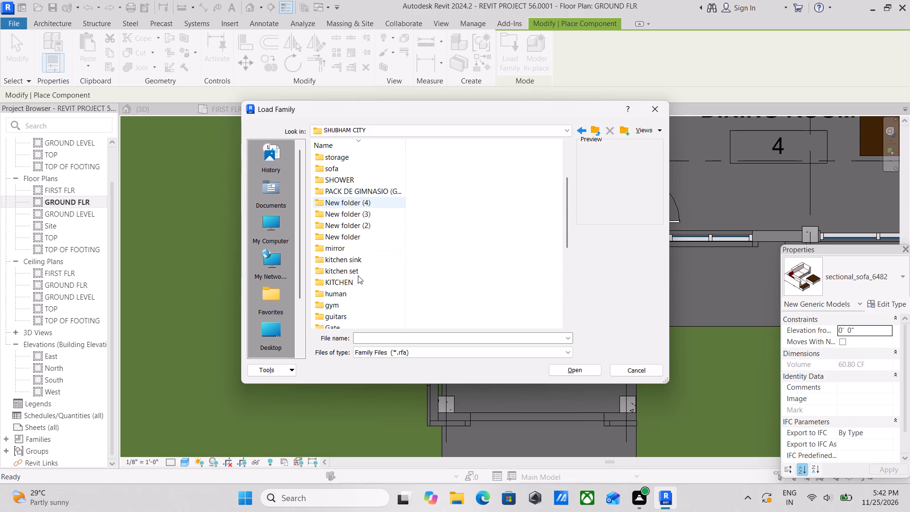
{"action": "scroll", "coordinate": [349, 275], "scroll_direction": "down", "scroll_amount": 5}
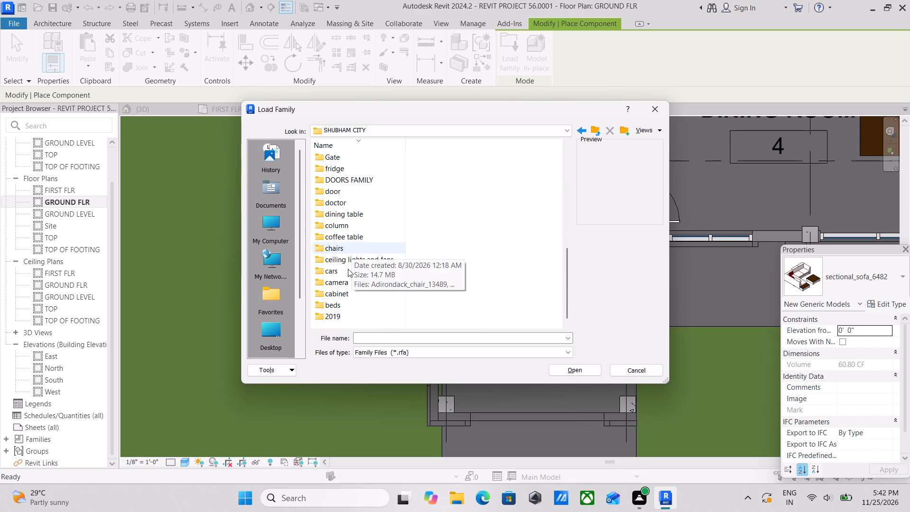
{"action": "scroll", "coordinate": [348, 270], "scroll_direction": "down", "scroll_amount": 3}
{"action": "scroll", "coordinate": [348, 270], "scroll_direction": "up", "scroll_amount": 2}
{"action": "scroll", "coordinate": [360, 222], "scroll_direction": "up", "scroll_amount": 2}
{"action": "scroll", "coordinate": [360, 221], "scroll_direction": "down", "scroll_amount": 2}
{"action": "scroll", "coordinate": [357, 265], "scroll_direction": "down", "scroll_amount": 3}
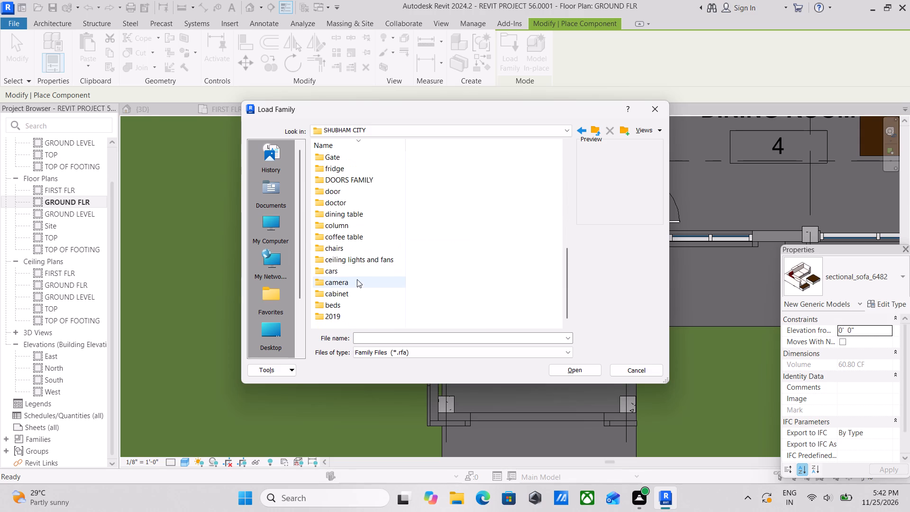
{"action": "scroll", "coordinate": [345, 304], "scroll_direction": "down", "scroll_amount": 1}
{"action": "double_click", "coordinate": [350, 268]}
Compare the Police Car Mustang, Porsche Cayenne and other car family previews, and load the Mercedes_E500_Coupe family into the project.
{"action": "left_click", "coordinate": [359, 195]}
{"action": "left_click", "coordinate": [363, 211]}
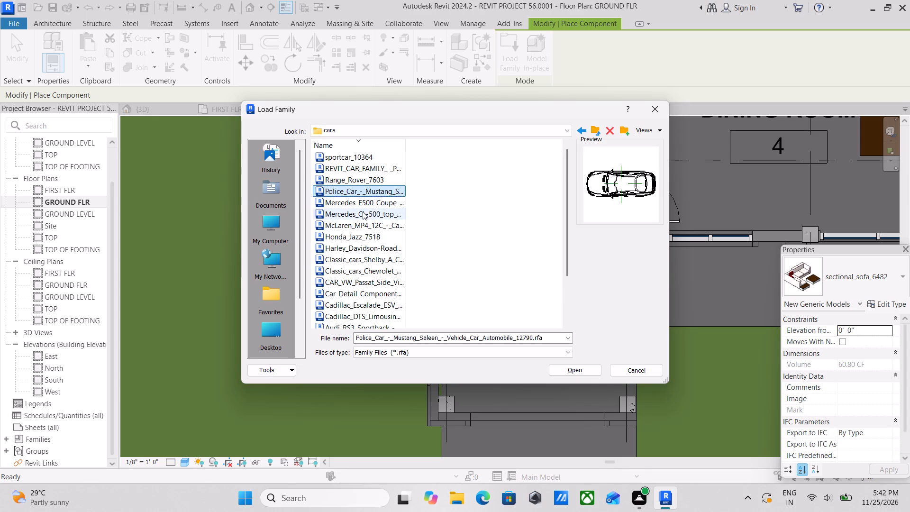
{"action": "left_click", "coordinate": [364, 190]}
{"action": "left_click", "coordinate": [357, 167]}
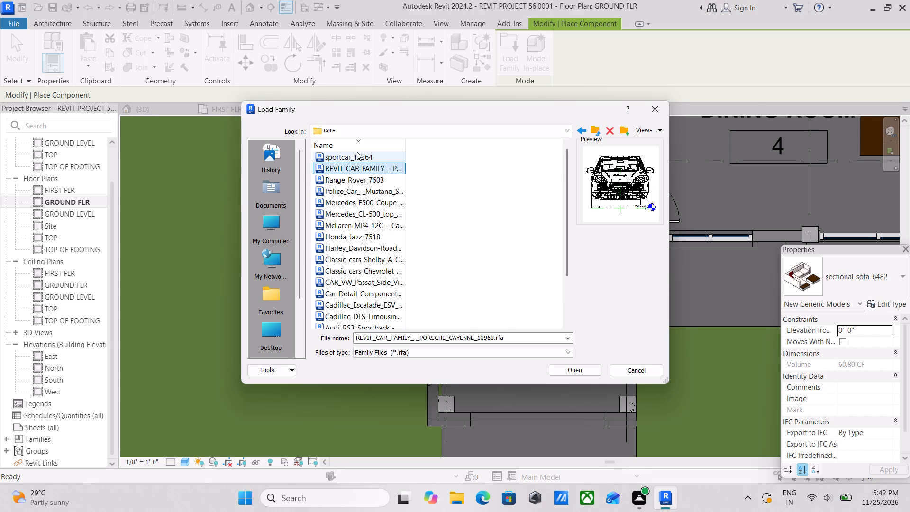
{"action": "left_click", "coordinate": [357, 152]}
{"action": "left_click", "coordinate": [367, 172]}
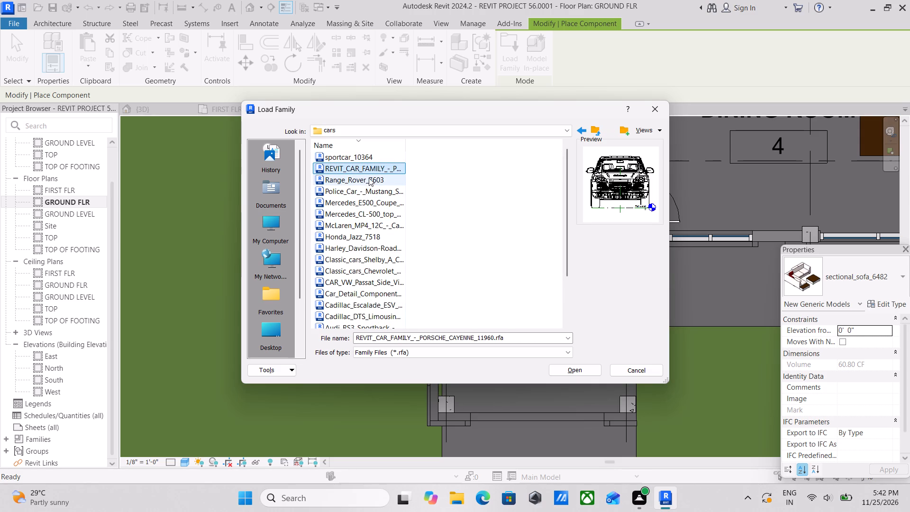
{"action": "left_click", "coordinate": [369, 178]}
{"action": "left_click", "coordinate": [375, 194]}
{"action": "left_click", "coordinate": [377, 205]}
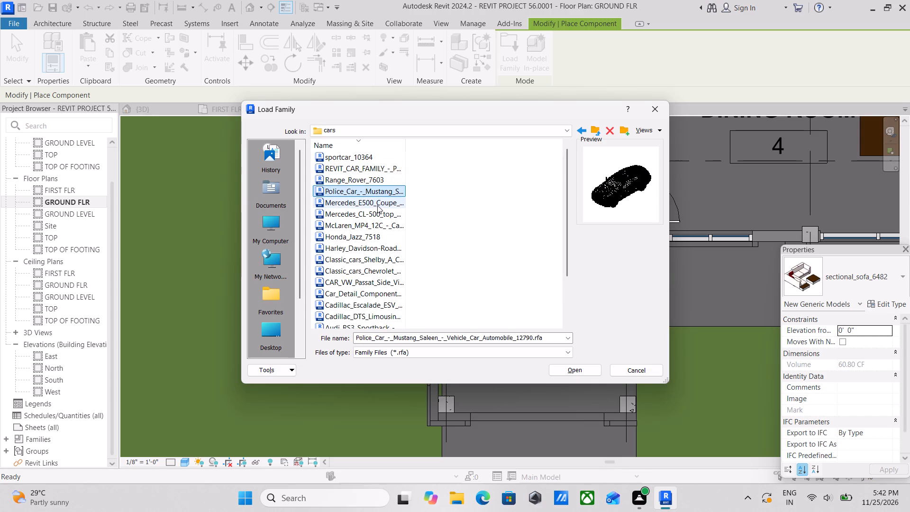
{"action": "left_click", "coordinate": [569, 373]}
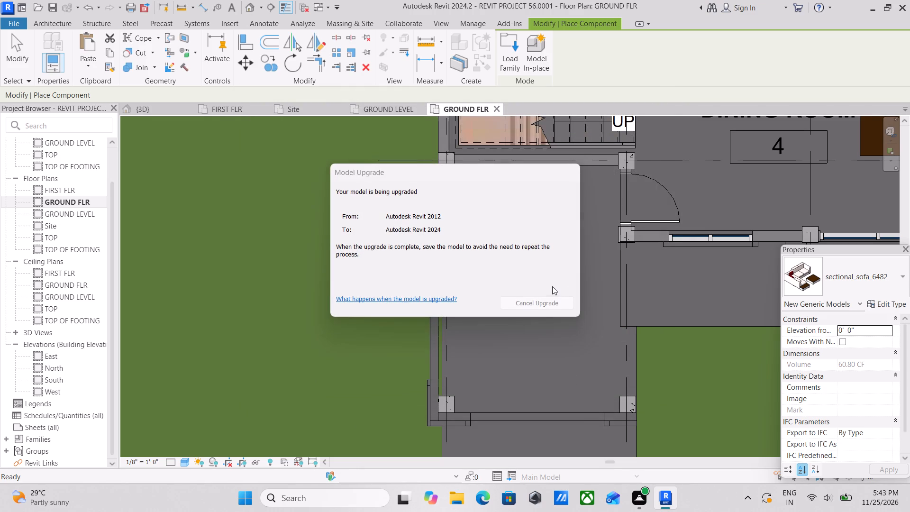
Place one Mercedes E500 Coupe lengthwise in the carport below the staircase, midway between grids 1 and 2, and end placement.
{"action": "scroll", "coordinate": [550, 311], "scroll_direction": "down", "scroll_amount": 3}
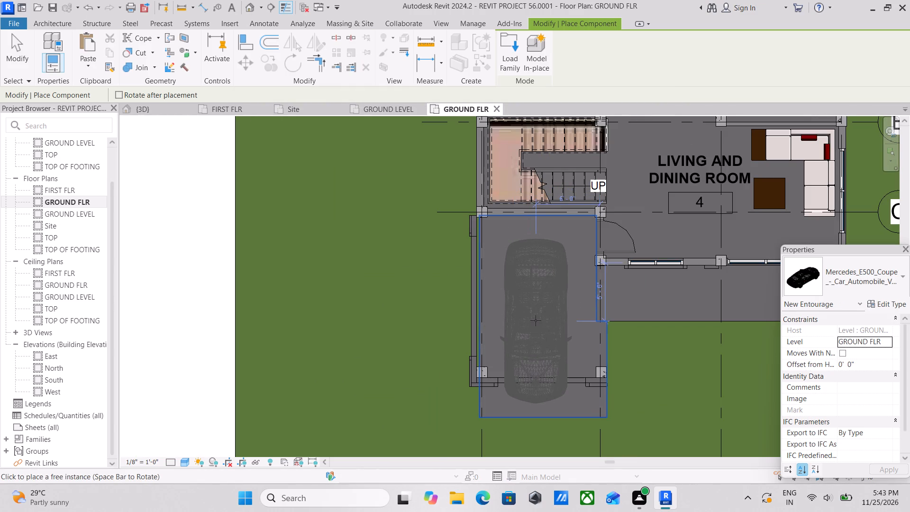
{"action": "left_click", "coordinate": [536, 320]}
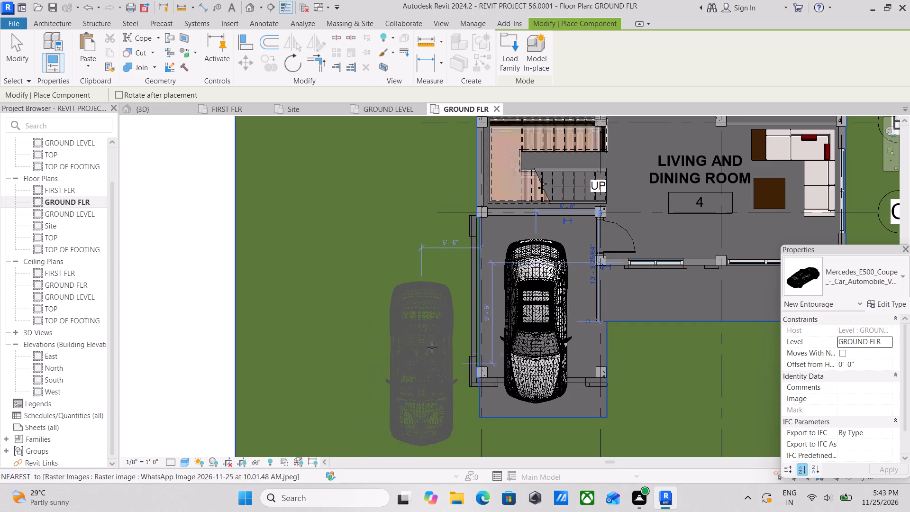
{"action": "scroll", "coordinate": [452, 266], "scroll_direction": "down", "scroll_amount": 2}
{"action": "middle_click_drag", "start_coordinate": [452, 275], "coordinate": [454, 347]}
{"action": "middle_click_drag", "start_coordinate": [571, 296], "coordinate": [564, 362]}
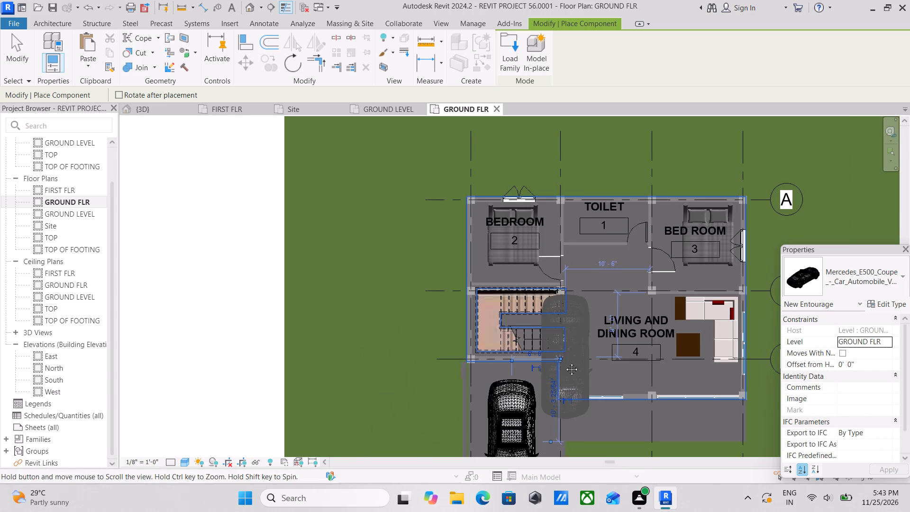
{"action": "middle_click_drag", "start_coordinate": [564, 362], "coordinate": [564, 363]}
{"action": "key", "text": "Escape"}
{"action": "key", "text": "Escape"}
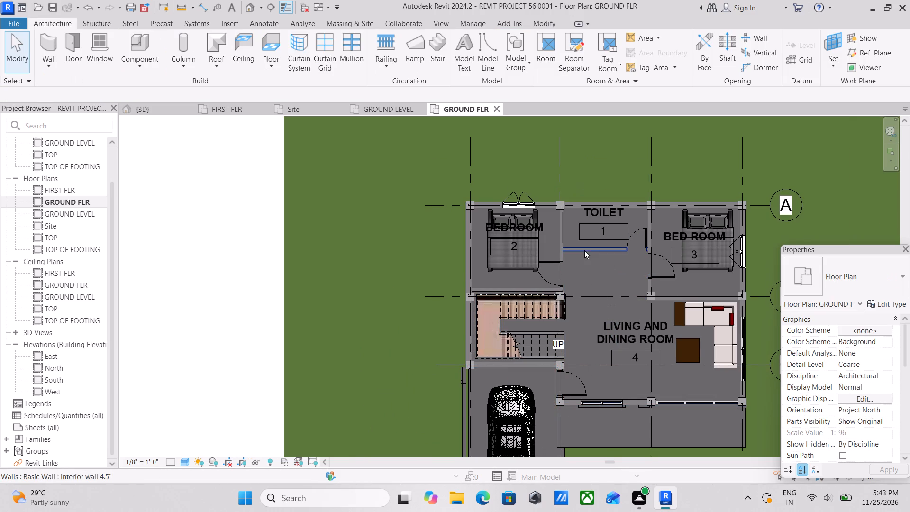
Examine the furnished ground floor plan and, in the 3D view, the car in the carport and the front of the house.
{"action": "scroll", "coordinate": [547, 304], "scroll_direction": "down", "scroll_amount": 2}
{"action": "middle_click_drag", "start_coordinate": [547, 304], "coordinate": [565, 240]}
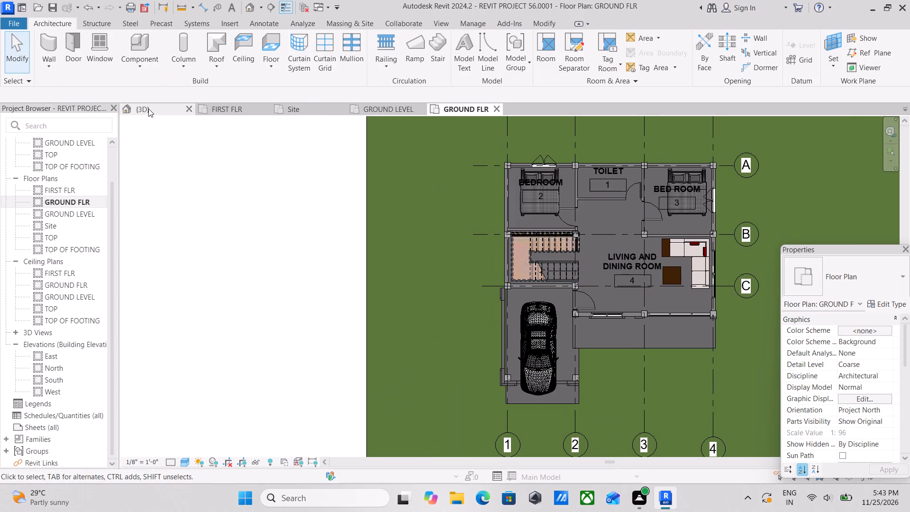
{"action": "left_click", "coordinate": [148, 109]}
{"action": "middle_click_drag", "start_coordinate": [655, 379], "coordinate": [655, 342]}
{"action": "key", "text": "Escape"}
{"action": "scroll", "coordinate": [577, 348], "scroll_direction": "down", "scroll_amount": 2}
{"action": "middle_click_drag", "start_coordinate": [577, 350], "coordinate": [663, 282], "text": "shift"}
{"action": "middle_click_drag", "start_coordinate": [655, 342], "coordinate": [644, 356], "text": "shift"}
{"action": "scroll", "coordinate": [643, 356], "scroll_direction": "up", "scroll_amount": 1}
{"action": "scroll", "coordinate": [594, 315], "scroll_direction": "up", "scroll_amount": 2}
{"action": "middle_click_drag", "start_coordinate": [594, 315], "coordinate": [560, 315], "text": "shift"}
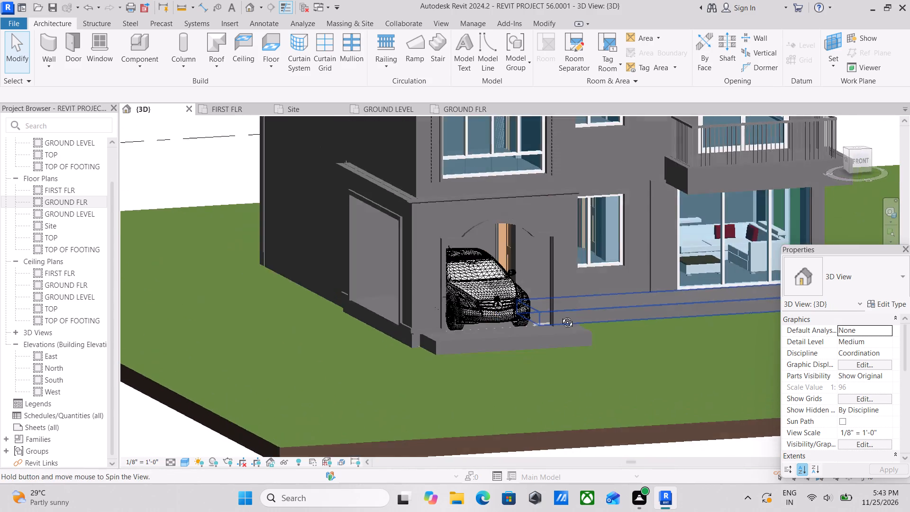
{"action": "middle_click_drag", "start_coordinate": [560, 315], "coordinate": [538, 313], "text": "shift"}
{"action": "scroll", "coordinate": [537, 313], "scroll_direction": "down", "scroll_amount": 1}
{"action": "middle_click_drag", "start_coordinate": [537, 313], "coordinate": [479, 342], "text": "shift"}
{"action": "middle_click_drag", "start_coordinate": [537, 334], "coordinate": [549, 370]}
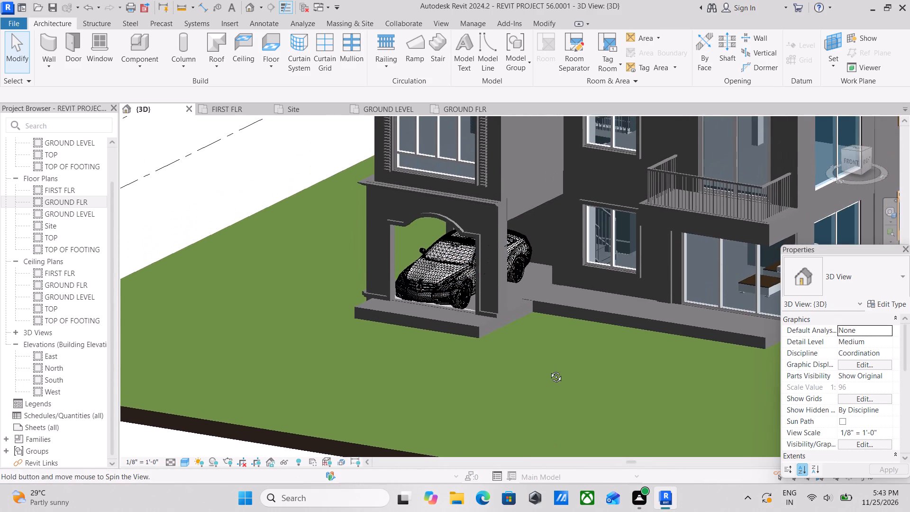
{"action": "middle_click_drag", "start_coordinate": [549, 370], "coordinate": [539, 370]}
{"action": "middle_click_drag", "start_coordinate": [611, 348], "coordinate": [434, 365]}
{"action": "middle_click_drag", "start_coordinate": [526, 357], "coordinate": [633, 338], "text": "shift"}
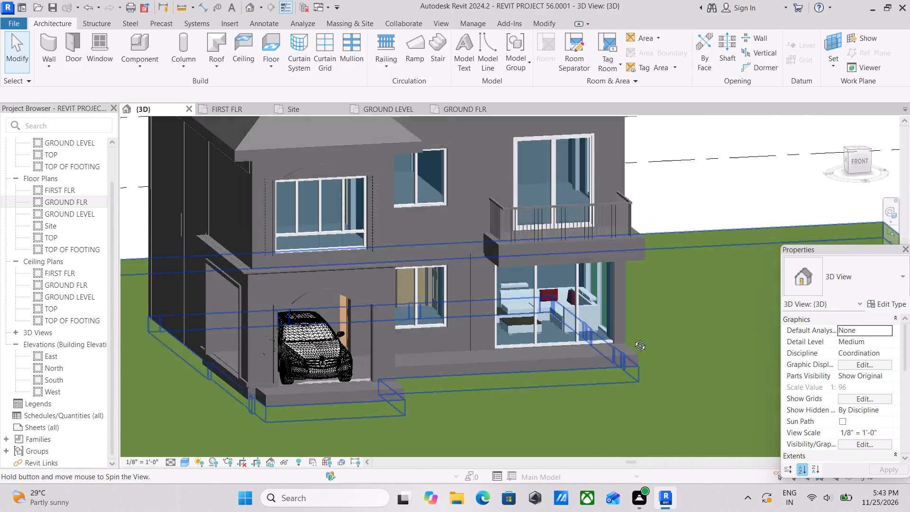
{"action": "middle_click_drag", "start_coordinate": [633, 338], "coordinate": [634, 338], "text": "shift"}
{"action": "middle_click_drag", "start_coordinate": [614, 354], "coordinate": [628, 359], "text": "shift"}
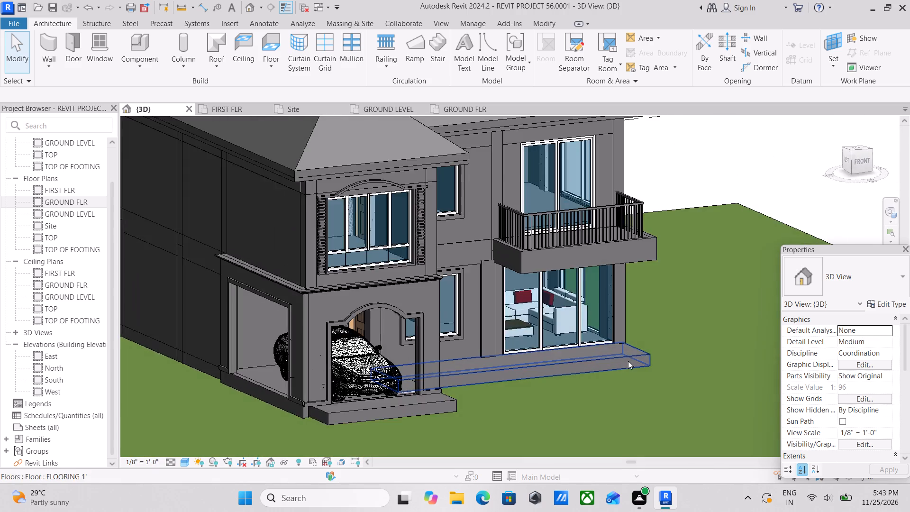
Examine the whole house from the front, carport and balcony sides in the 3D view.
{"action": "middle_click_drag", "start_coordinate": [623, 361], "coordinate": [516, 337], "text": "shift"}
{"action": "scroll", "coordinate": [515, 338], "scroll_direction": "down", "scroll_amount": 1, "text": "shift"}
{"action": "scroll", "coordinate": [515, 338], "scroll_direction": "down", "scroll_amount": 1}
{"action": "middle_click_drag", "start_coordinate": [515, 338], "coordinate": [604, 357], "text": "shift"}
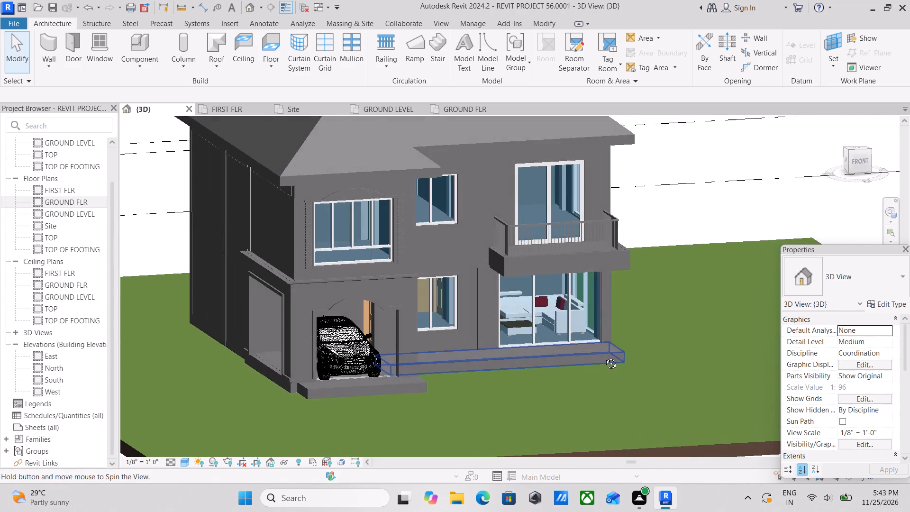
{"action": "middle_click_drag", "start_coordinate": [604, 357], "coordinate": [484, 321], "text": "shift"}
{"action": "scroll", "coordinate": [484, 321], "scroll_direction": "down", "scroll_amount": 1}
{"action": "middle_click_drag", "start_coordinate": [486, 323], "coordinate": [573, 374], "text": "shift"}
{"action": "middle_click_drag", "start_coordinate": [573, 374], "coordinate": [566, 374], "text": "shift"}
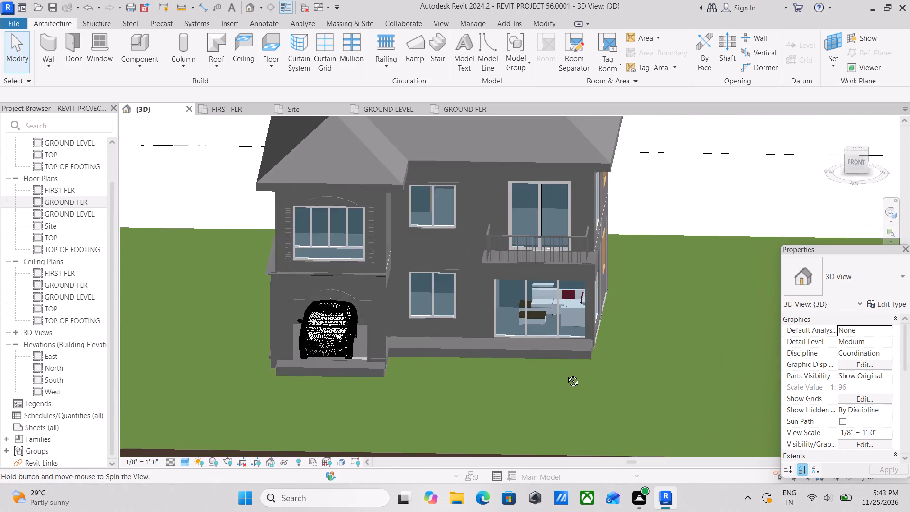
{"action": "middle_click_drag", "start_coordinate": [566, 374], "coordinate": [468, 368], "text": "shift"}
{"action": "scroll", "coordinate": [468, 368], "scroll_direction": "down", "scroll_amount": 3}
{"action": "middle_click_drag", "start_coordinate": [519, 357], "coordinate": [551, 361], "text": "shift"}
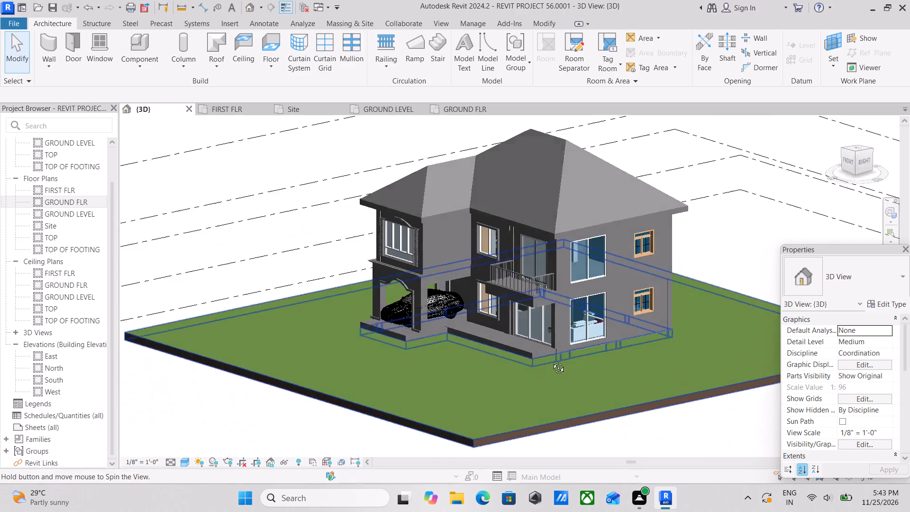
{"action": "middle_click_drag", "start_coordinate": [551, 361], "coordinate": [611, 332], "text": "shift"}
{"action": "middle_click_drag", "start_coordinate": [531, 350], "coordinate": [599, 345], "text": "shift"}
{"action": "middle_click_drag", "start_coordinate": [566, 357], "coordinate": [496, 392], "text": "shift"}
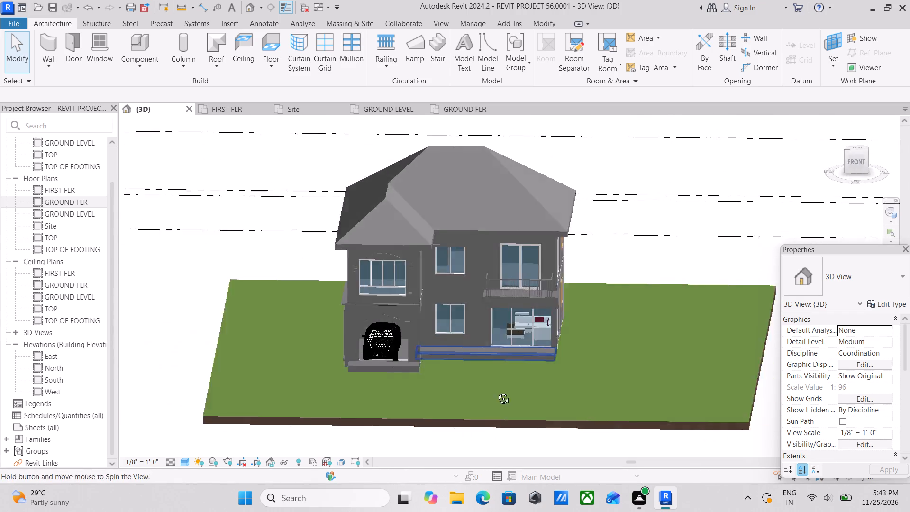
{"action": "middle_click_drag", "start_coordinate": [496, 392], "coordinate": [489, 393], "text": "shift"}
{"action": "middle_click_drag", "start_coordinate": [443, 351], "coordinate": [486, 419]}
{"action": "middle_click_drag", "start_coordinate": [505, 388], "coordinate": [555, 377], "text": "shift"}
{"action": "middle_click_drag", "start_coordinate": [491, 418], "coordinate": [510, 402], "text": "shift"}
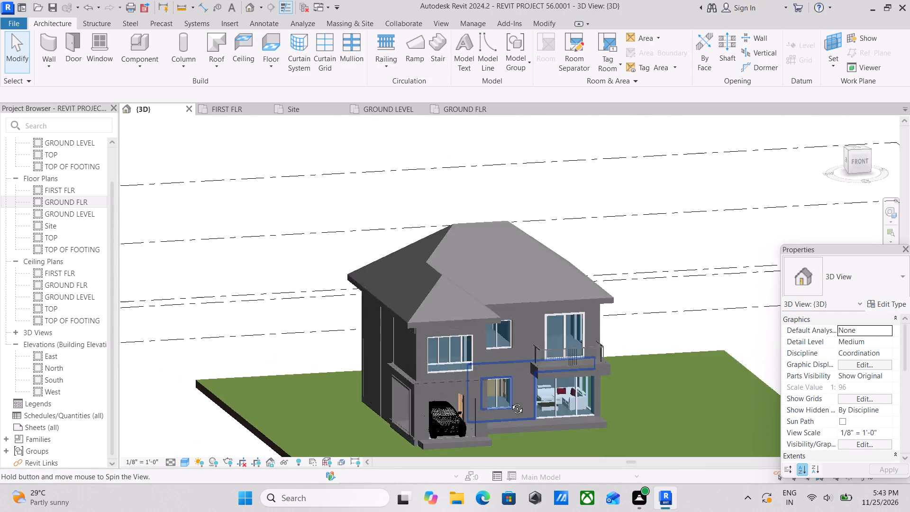
{"action": "middle_click_drag", "start_coordinate": [510, 402], "coordinate": [519, 416], "text": "shift"}
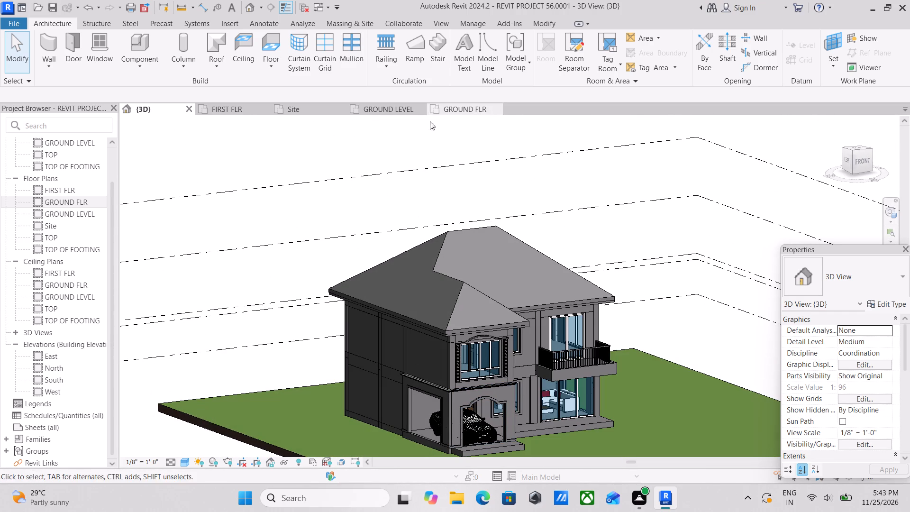
Open the FIRST FLR floor plan and examine the bedrooms, toilet, staircase and living room layout.
{"action": "double_click", "coordinate": [71, 187]}
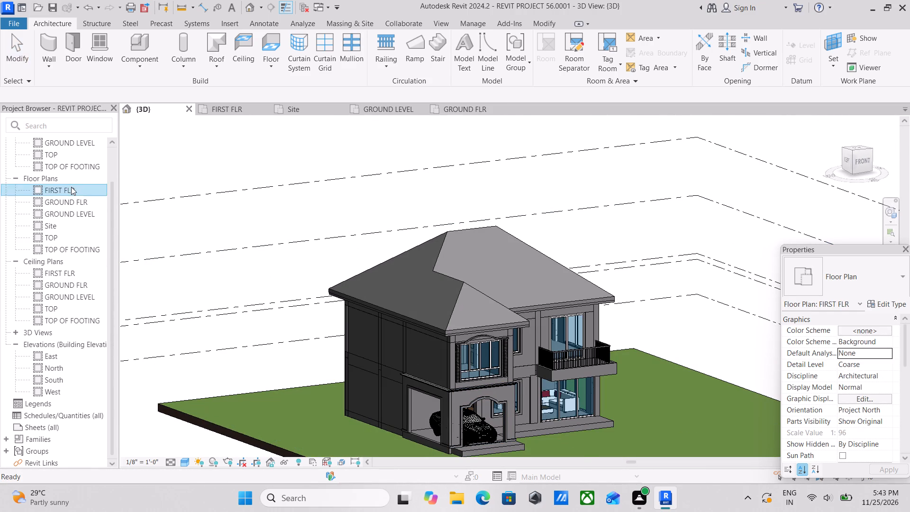
{"action": "scroll", "coordinate": [415, 299], "scroll_direction": "down", "scroll_amount": 1}
{"action": "middle_click_drag", "start_coordinate": [415, 303], "coordinate": [532, 378]}
{"action": "middle_click_drag", "start_coordinate": [560, 314], "coordinate": [572, 364]}
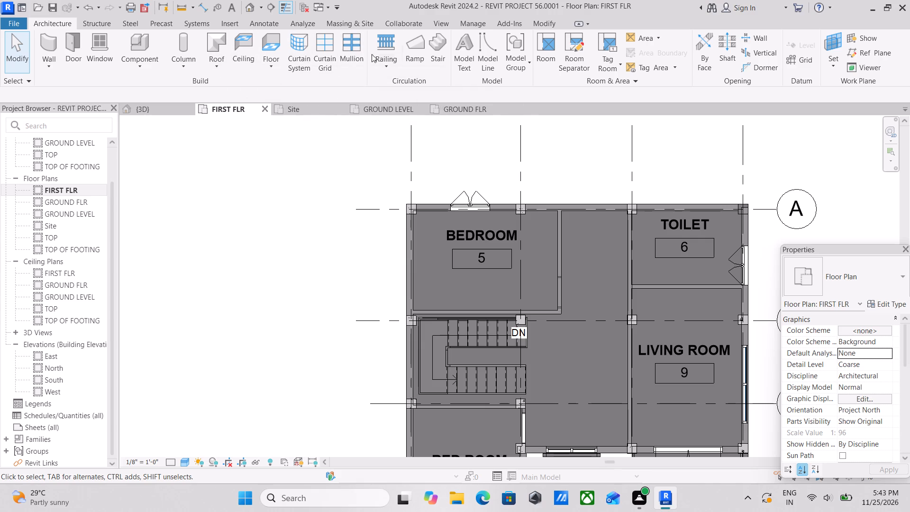
{"action": "scroll", "coordinate": [700, 288], "scroll_direction": "up", "scroll_amount": 1}
{"action": "scroll", "coordinate": [494, 228], "scroll_direction": "up", "scroll_amount": 1}
{"action": "middle_click_drag", "start_coordinate": [494, 228], "coordinate": [607, 241]}
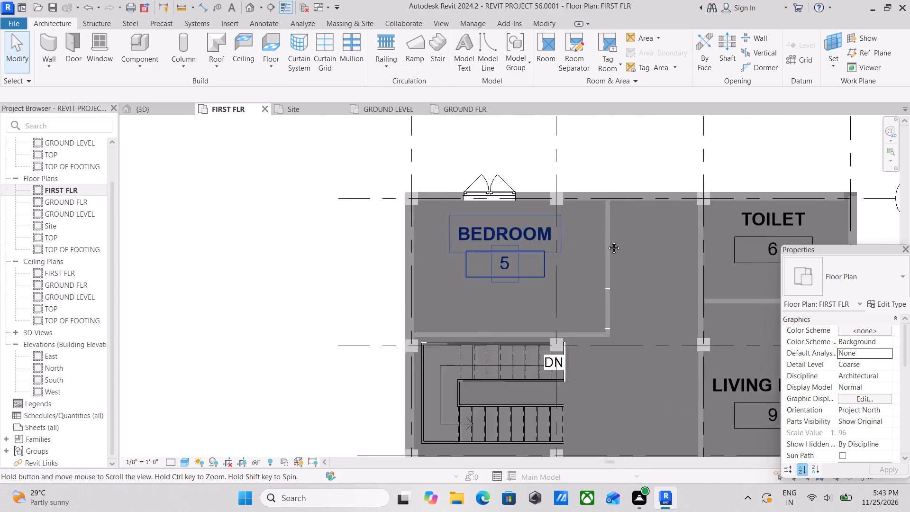
{"action": "middle_click_drag", "start_coordinate": [607, 241], "coordinate": [662, 248]}
{"action": "scroll", "coordinate": [587, 280], "scroll_direction": "up", "scroll_amount": 2}
{"action": "middle_click_drag", "start_coordinate": [585, 280], "coordinate": [537, 294]}
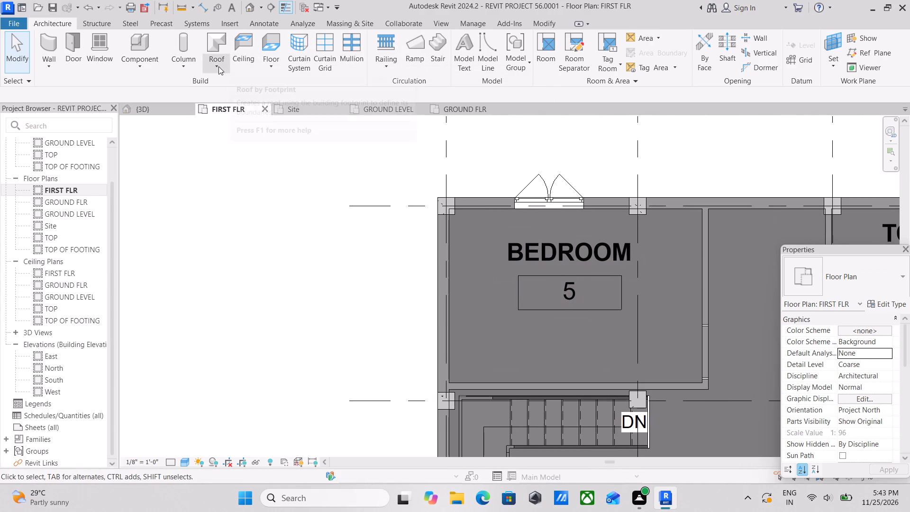
{"action": "left_click", "coordinate": [273, 64]}
{"action": "left_click", "coordinate": [273, 64]}
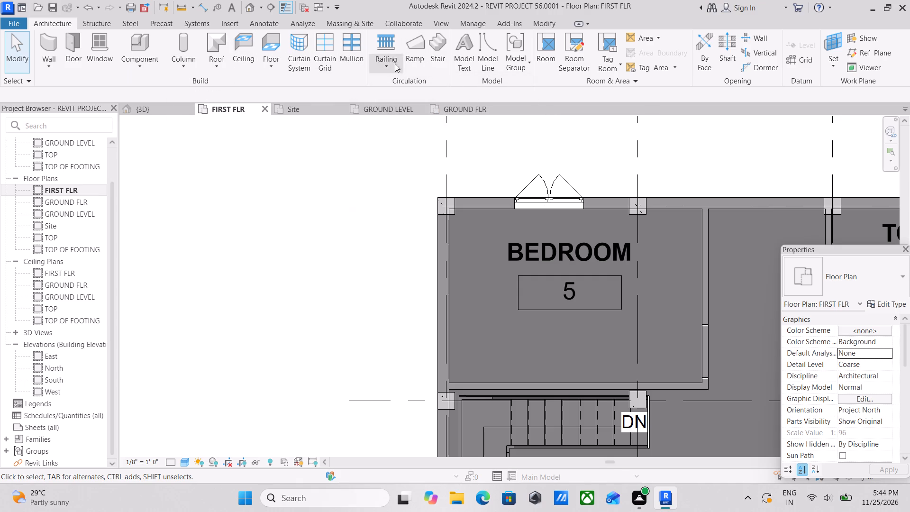
{"action": "scroll", "coordinate": [542, 281], "scroll_direction": "up", "scroll_amount": 1}
{"action": "middle_click_drag", "start_coordinate": [542, 280], "coordinate": [395, 283]}
{"action": "scroll", "coordinate": [525, 277], "scroll_direction": "down", "scroll_amount": 2}
{"action": "middle_click_drag", "start_coordinate": [573, 279], "coordinate": [414, 276]}
{"action": "scroll", "coordinate": [698, 285], "scroll_direction": "down", "scroll_amount": 2}
{"action": "middle_click_drag", "start_coordinate": [698, 285], "coordinate": [645, 211]}
{"action": "middle_click_drag", "start_coordinate": [580, 311], "coordinate": [644, 273]}
{"action": "scroll", "coordinate": [647, 272], "scroll_direction": "up", "scroll_amount": 2}
{"action": "middle_click_drag", "start_coordinate": [486, 272], "coordinate": [569, 267]}
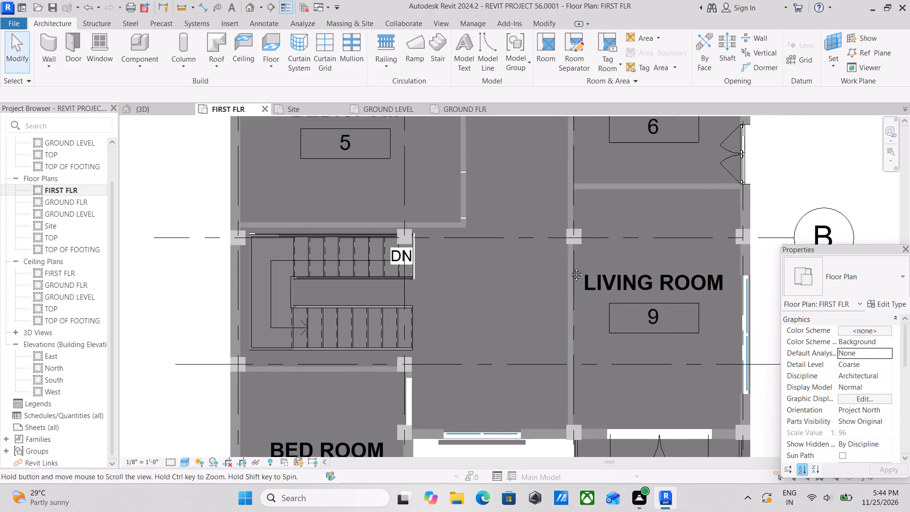
{"action": "middle_click_drag", "start_coordinate": [569, 267], "coordinate": [617, 267]}
{"action": "middle_click_drag", "start_coordinate": [506, 268], "coordinate": [561, 339]}
{"action": "middle_click_drag", "start_coordinate": [458, 234], "coordinate": [485, 288]}
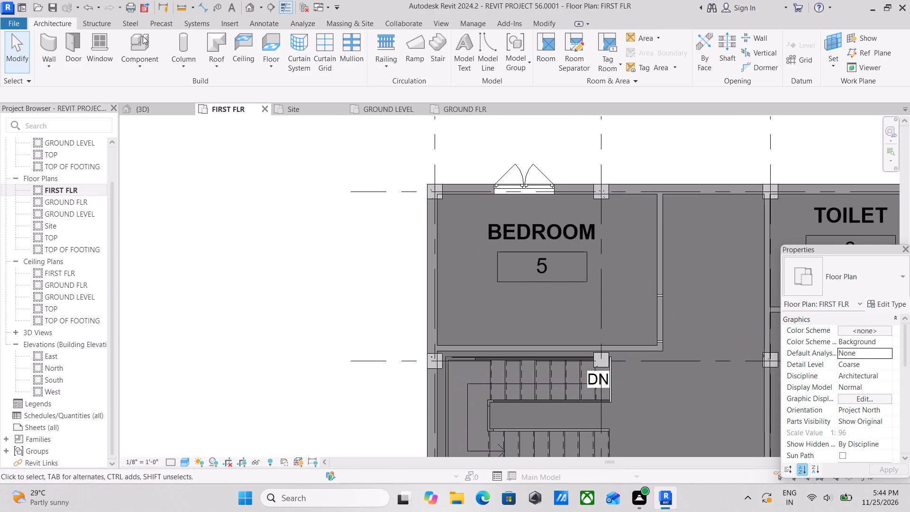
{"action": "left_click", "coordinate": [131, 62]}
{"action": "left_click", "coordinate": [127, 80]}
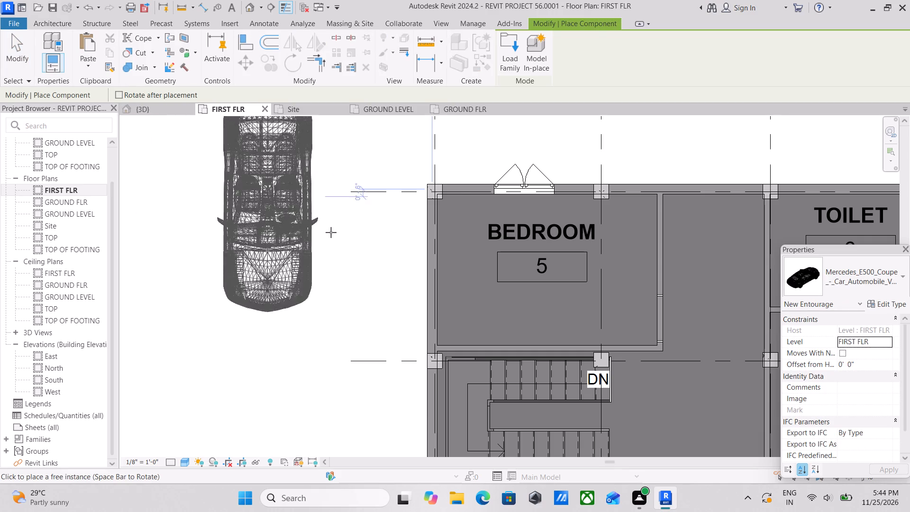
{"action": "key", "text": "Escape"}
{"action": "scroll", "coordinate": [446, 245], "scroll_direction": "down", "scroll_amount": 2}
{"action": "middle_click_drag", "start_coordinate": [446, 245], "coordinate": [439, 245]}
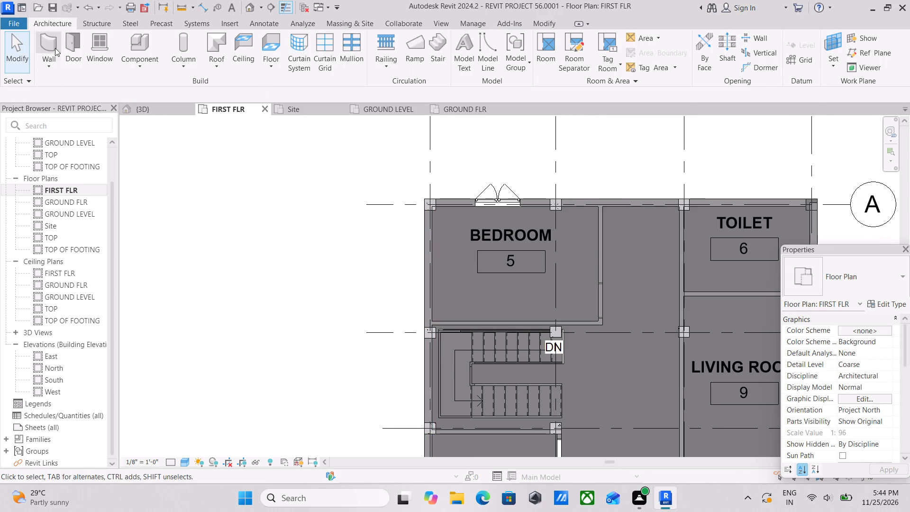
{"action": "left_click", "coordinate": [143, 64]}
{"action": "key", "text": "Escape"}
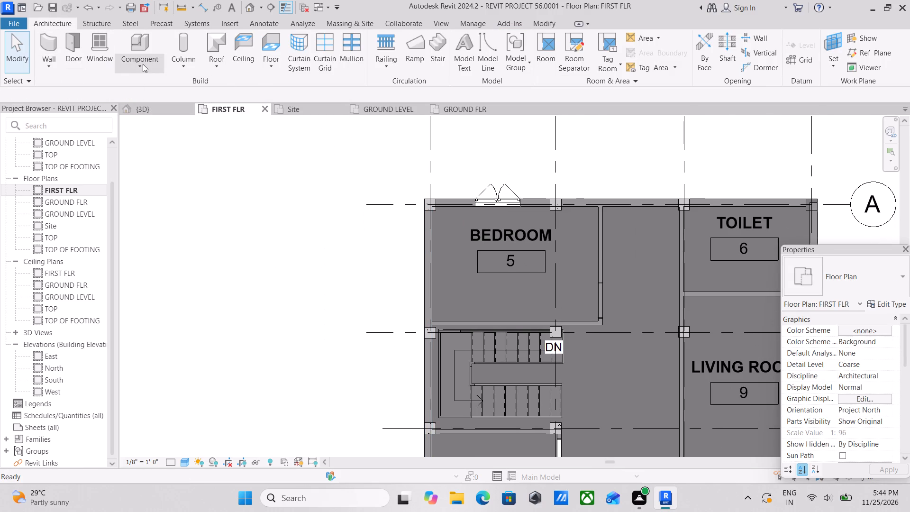
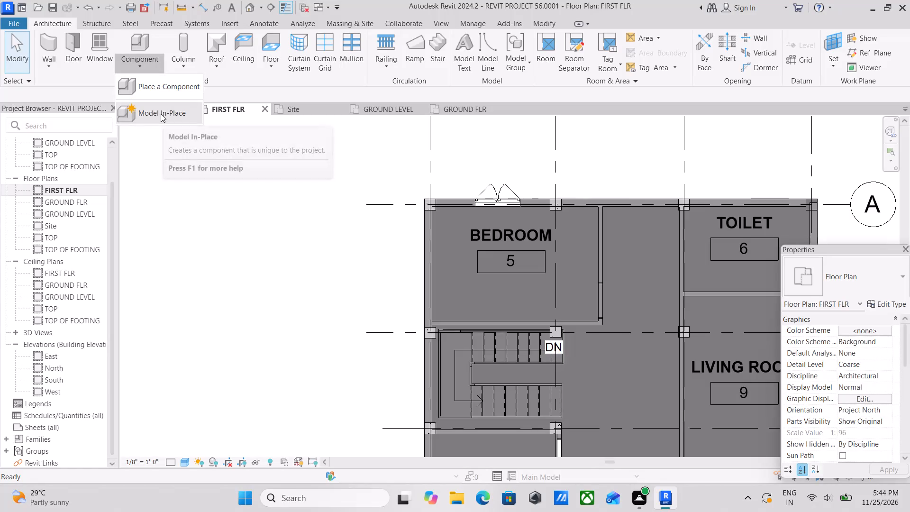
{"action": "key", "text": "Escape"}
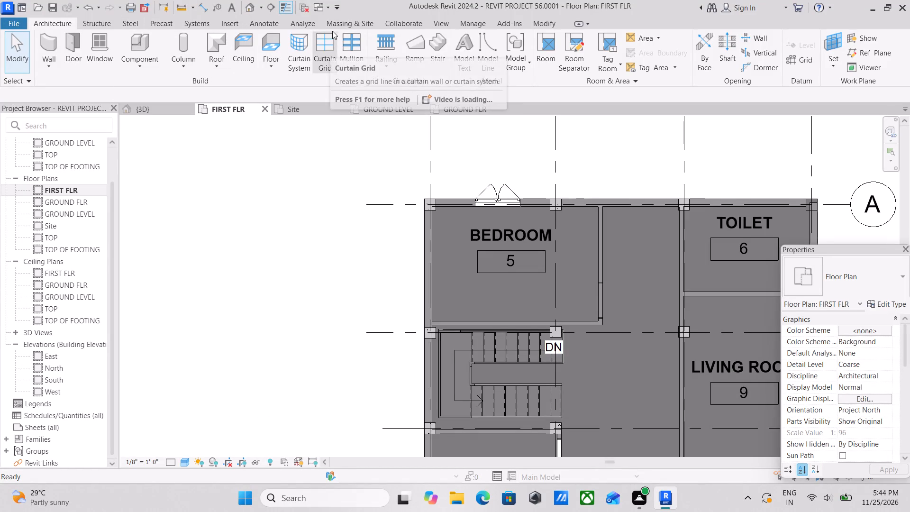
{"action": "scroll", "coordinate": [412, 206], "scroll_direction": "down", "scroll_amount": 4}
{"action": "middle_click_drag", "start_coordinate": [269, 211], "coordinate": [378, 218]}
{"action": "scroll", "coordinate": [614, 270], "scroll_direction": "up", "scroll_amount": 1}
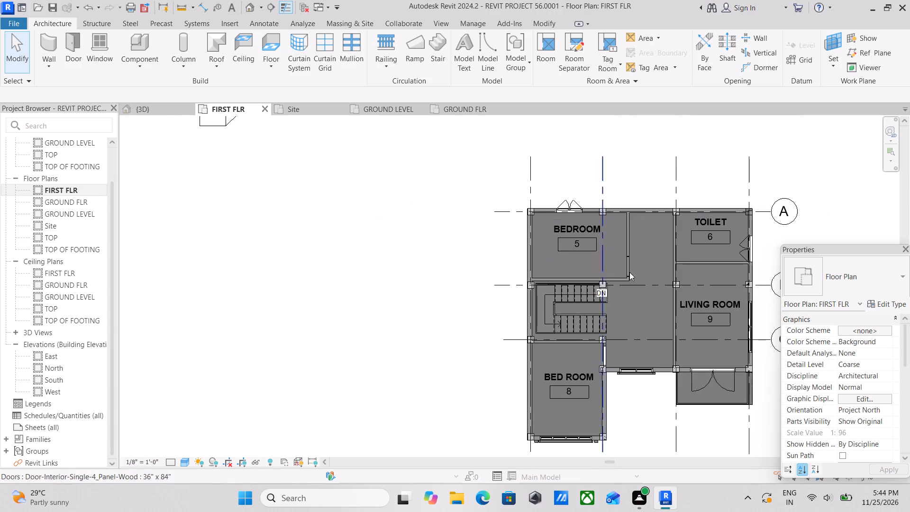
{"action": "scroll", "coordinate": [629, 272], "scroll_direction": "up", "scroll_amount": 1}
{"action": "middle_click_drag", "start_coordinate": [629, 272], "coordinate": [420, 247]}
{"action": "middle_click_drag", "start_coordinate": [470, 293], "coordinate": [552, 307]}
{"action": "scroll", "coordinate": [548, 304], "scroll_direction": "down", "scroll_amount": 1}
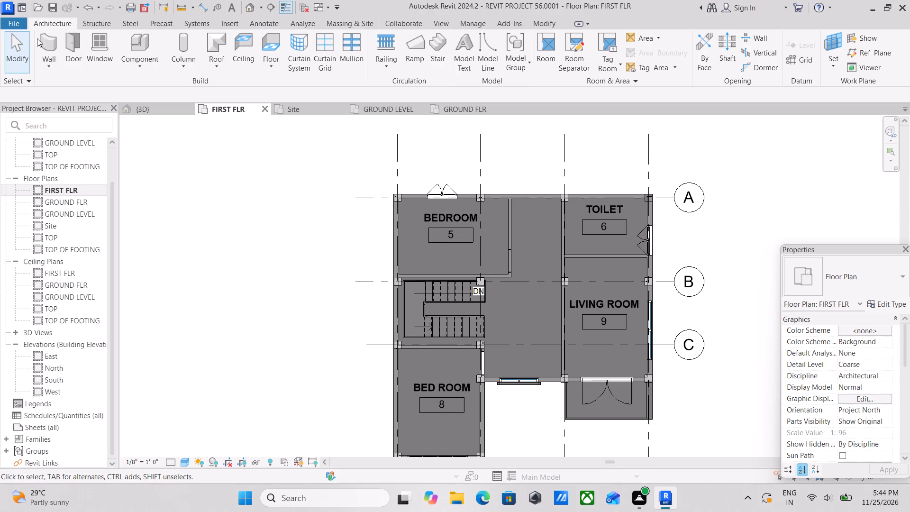
Start placing a component and open the beds folder of the SHUBHAM CITY library in Documents for loading a family.
{"action": "left_click", "coordinate": [137, 64]}
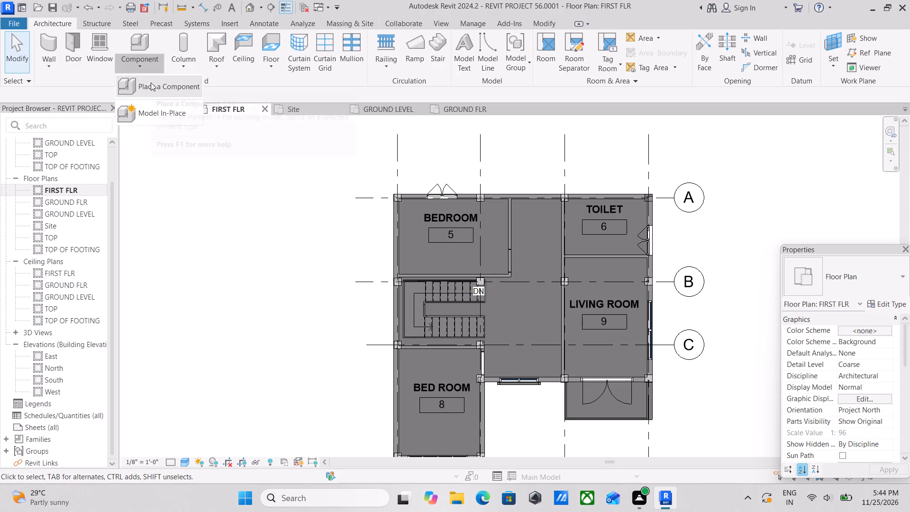
{"action": "left_click", "coordinate": [151, 82]}
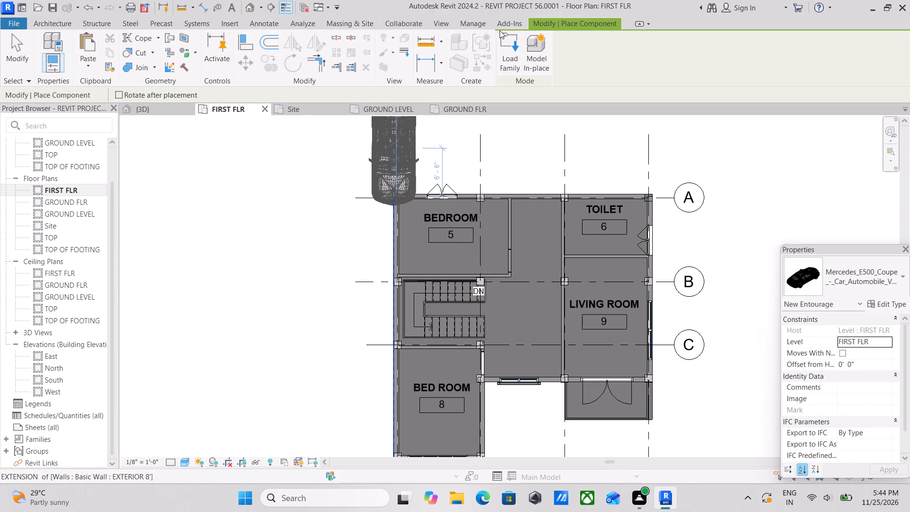
{"action": "double_click", "coordinate": [509, 37]}
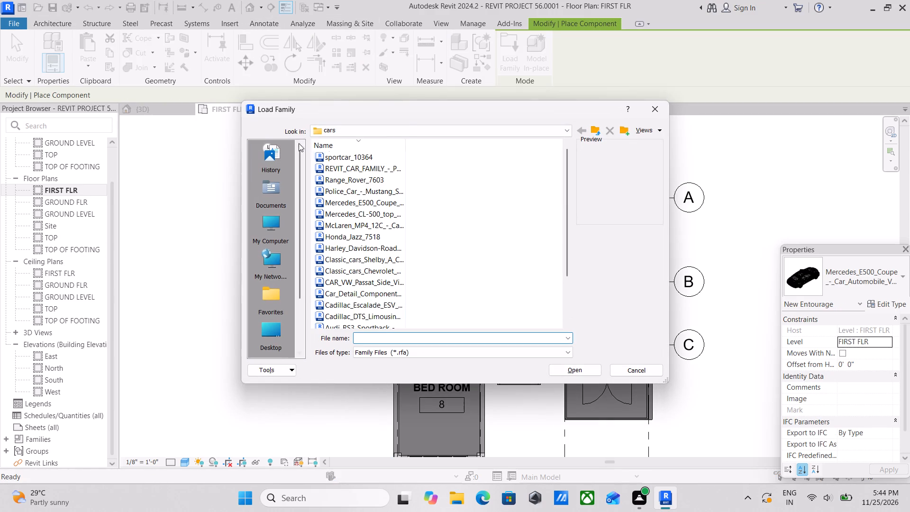
{"action": "left_click", "coordinate": [273, 187]}
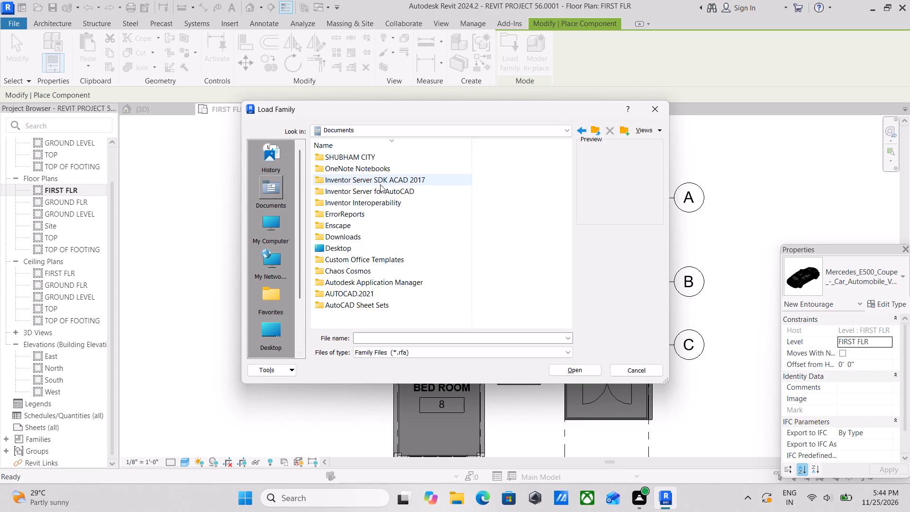
{"action": "scroll", "coordinate": [410, 184], "scroll_direction": "up", "scroll_amount": 2}
{"action": "double_click", "coordinate": [375, 156]}
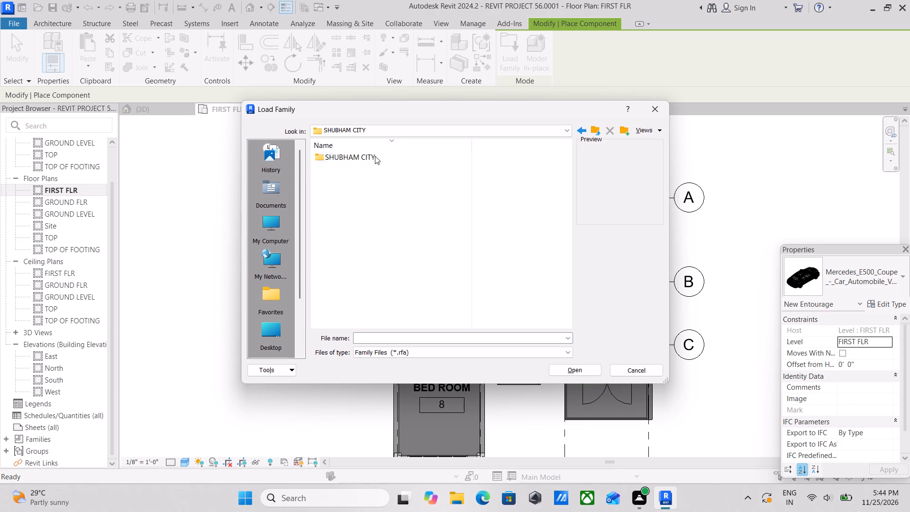
{"action": "double_click", "coordinate": [380, 154]}
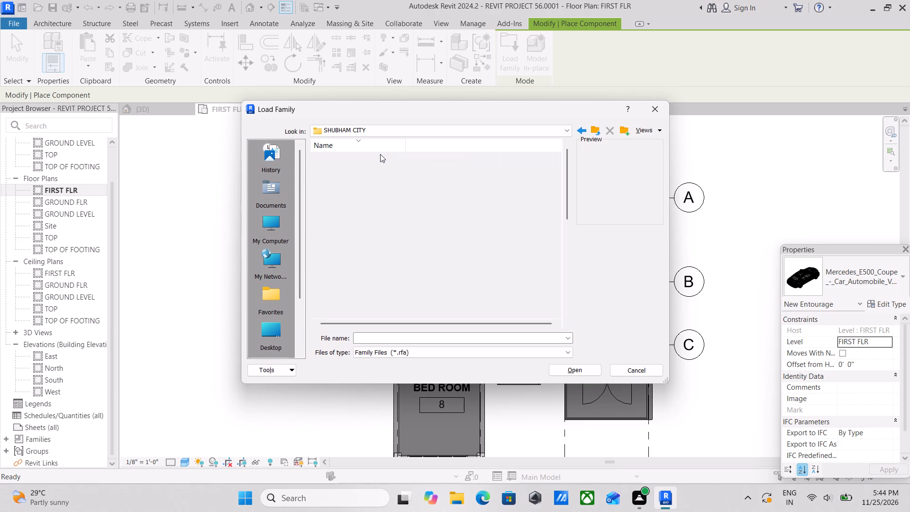
{"action": "scroll", "coordinate": [385, 189], "scroll_direction": "down", "scroll_amount": 2}
{"action": "scroll", "coordinate": [367, 292], "scroll_direction": "down", "scroll_amount": 2}
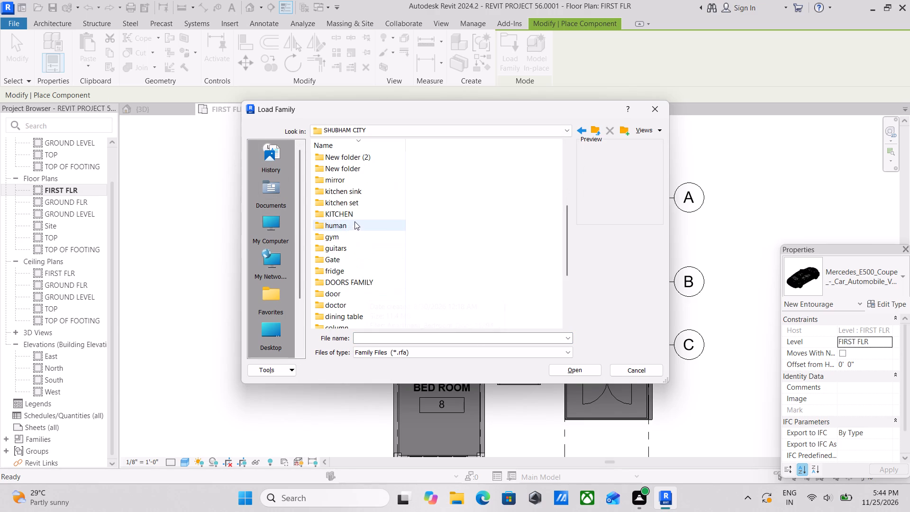
{"action": "scroll", "coordinate": [357, 211], "scroll_direction": "up", "scroll_amount": 3}
{"action": "scroll", "coordinate": [357, 211], "scroll_direction": "down", "scroll_amount": 7}
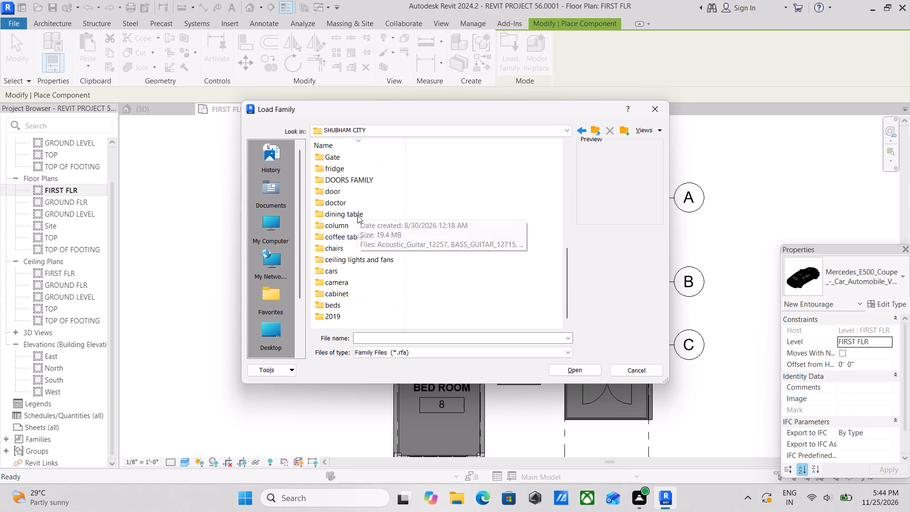
{"action": "scroll", "coordinate": [357, 215], "scroll_direction": "down", "scroll_amount": 1}
{"action": "scroll", "coordinate": [351, 299], "scroll_direction": "down", "scroll_amount": 3}
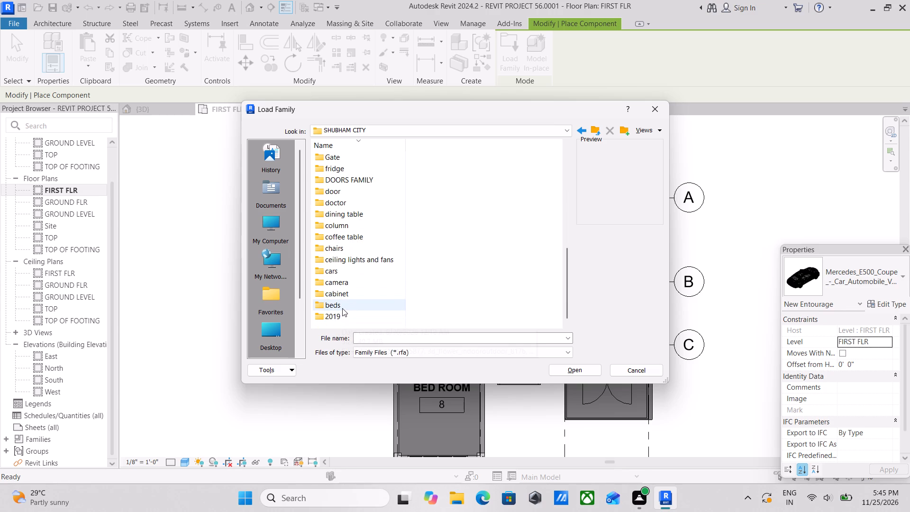
{"action": "double_click", "coordinate": [343, 308]}
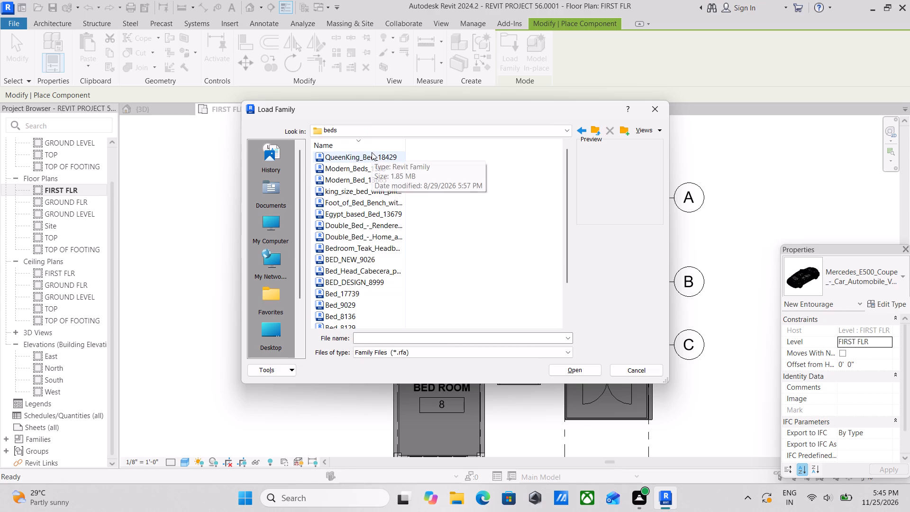
Compare the previews of the bed families in the beds folder to choose one for the bedrooms.
{"action": "left_click", "coordinate": [372, 159]}
{"action": "left_click", "coordinate": [371, 169]}
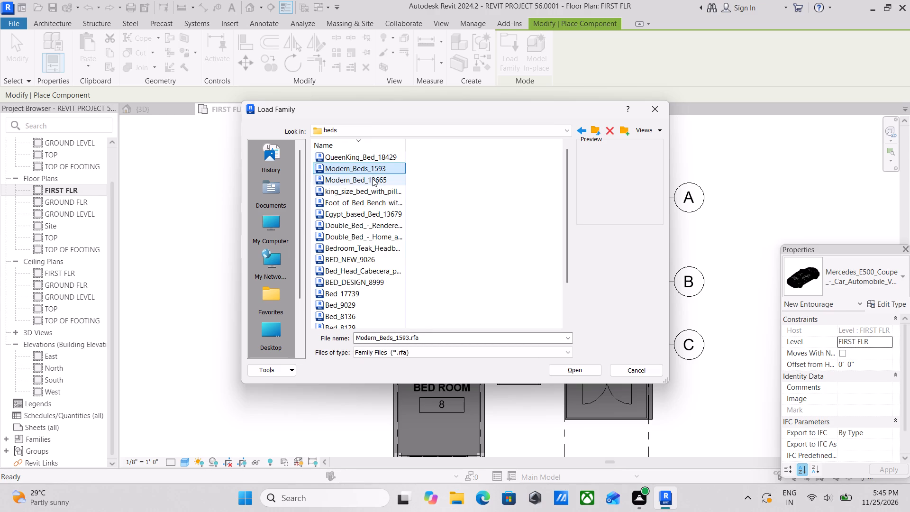
{"action": "left_click", "coordinate": [372, 178]}
{"action": "left_click", "coordinate": [373, 193]}
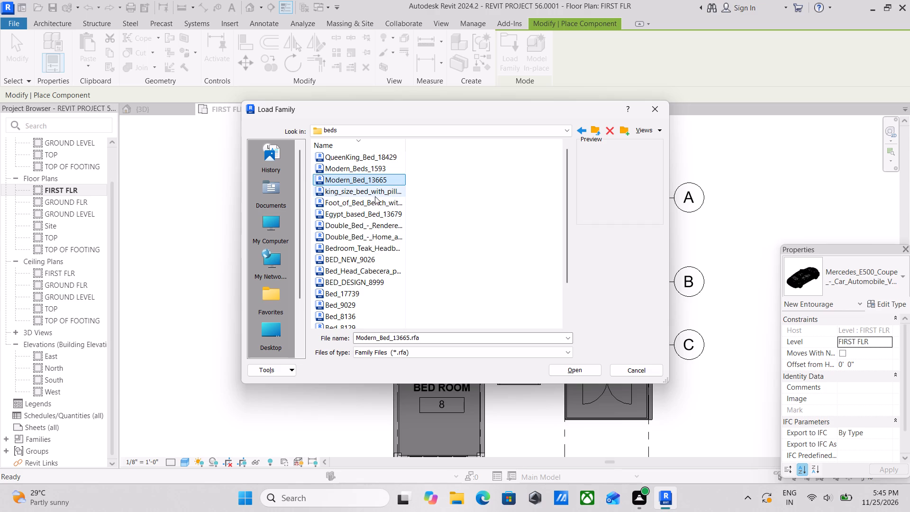
{"action": "left_click", "coordinate": [382, 212]}
{"action": "scroll", "coordinate": [361, 228], "scroll_direction": "down", "scroll_amount": 2}
{"action": "left_click", "coordinate": [355, 195]}
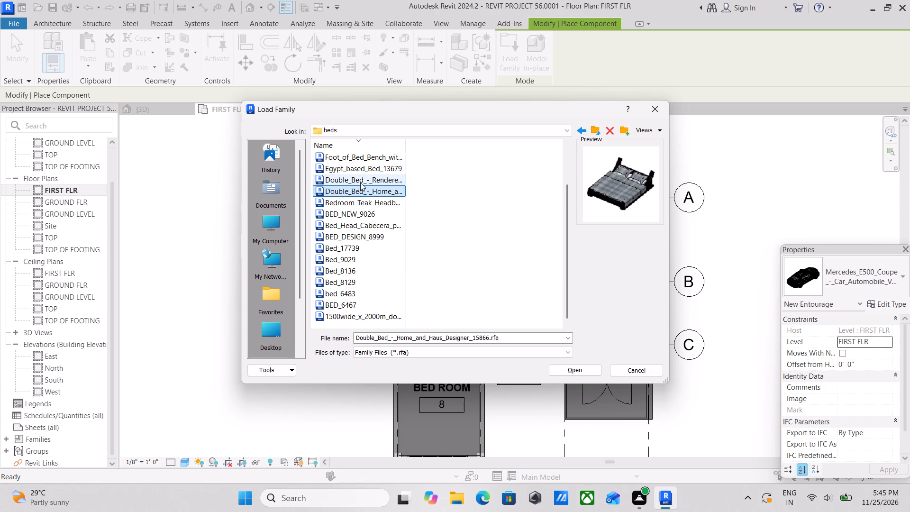
{"action": "left_click", "coordinate": [360, 178]}
{"action": "scroll", "coordinate": [373, 208], "scroll_direction": "down", "scroll_amount": 2}
{"action": "left_click", "coordinate": [348, 210]}
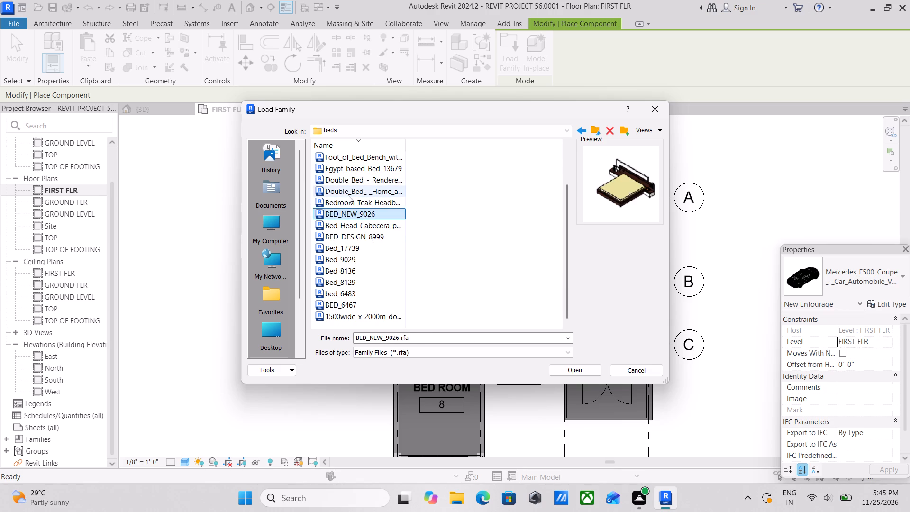
{"action": "left_click", "coordinate": [348, 195]}
{"action": "left_click", "coordinate": [351, 203]}
{"action": "scroll", "coordinate": [361, 220], "scroll_direction": "down", "scroll_amount": 6}
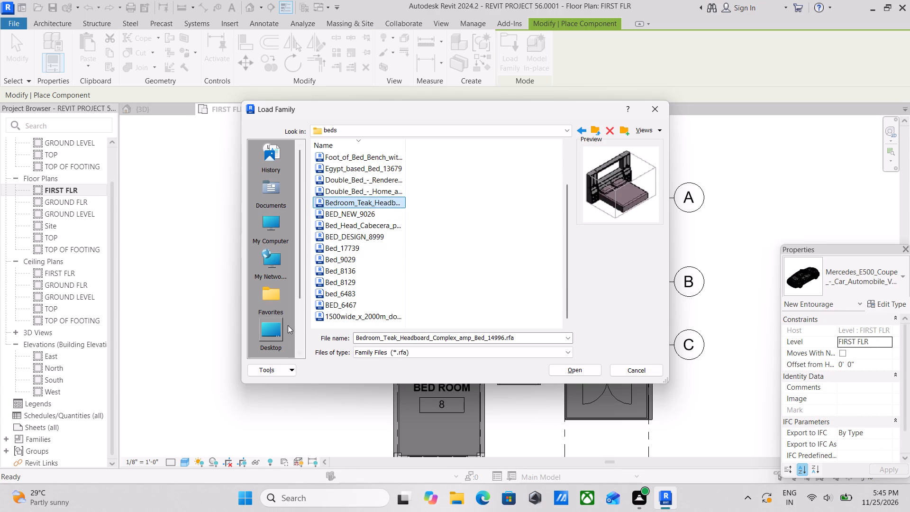
{"action": "left_click", "coordinate": [331, 304]}
{"action": "left_click", "coordinate": [337, 288]}
{"action": "left_click", "coordinate": [337, 279]}
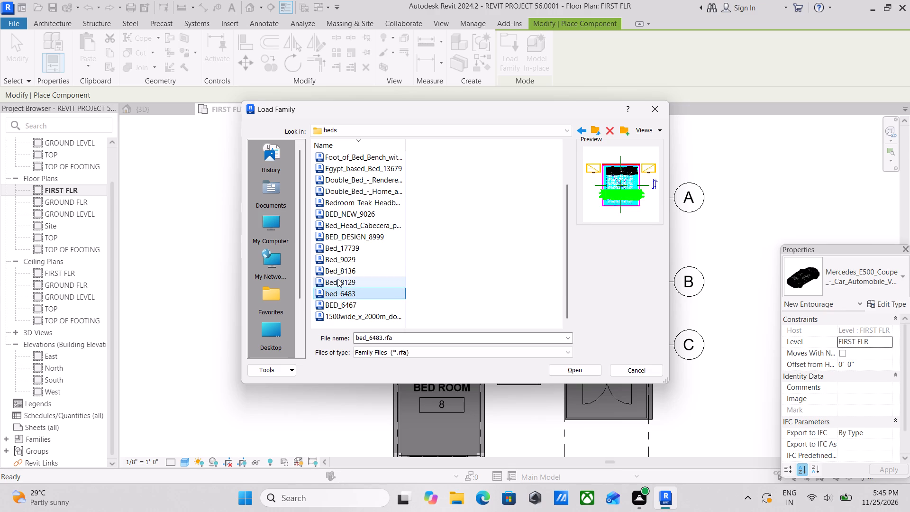
{"action": "left_click", "coordinate": [337, 263]}
{"action": "left_click", "coordinate": [333, 275]}
{"action": "scroll", "coordinate": [341, 311], "scroll_direction": "down", "scroll_amount": 3}
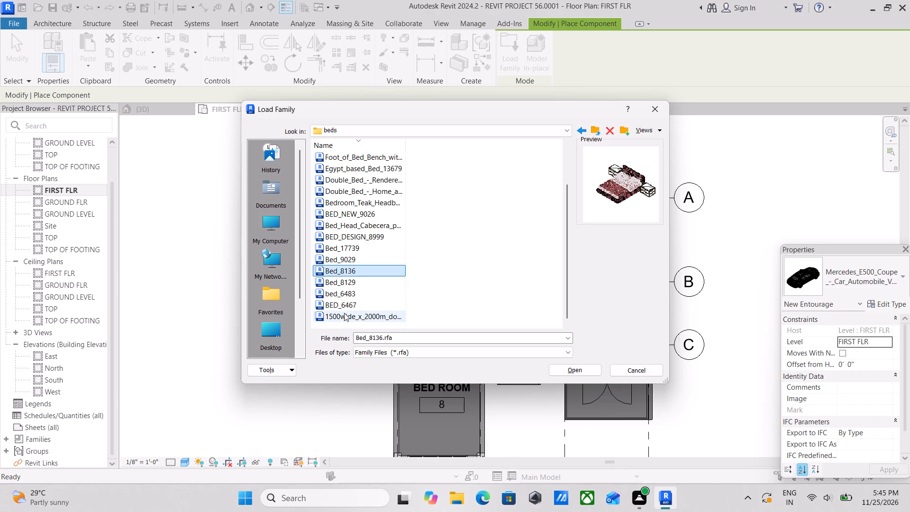
{"action": "left_click", "coordinate": [345, 311]}
{"action": "left_click", "coordinate": [344, 302]}
{"action": "left_click", "coordinate": [344, 295]}
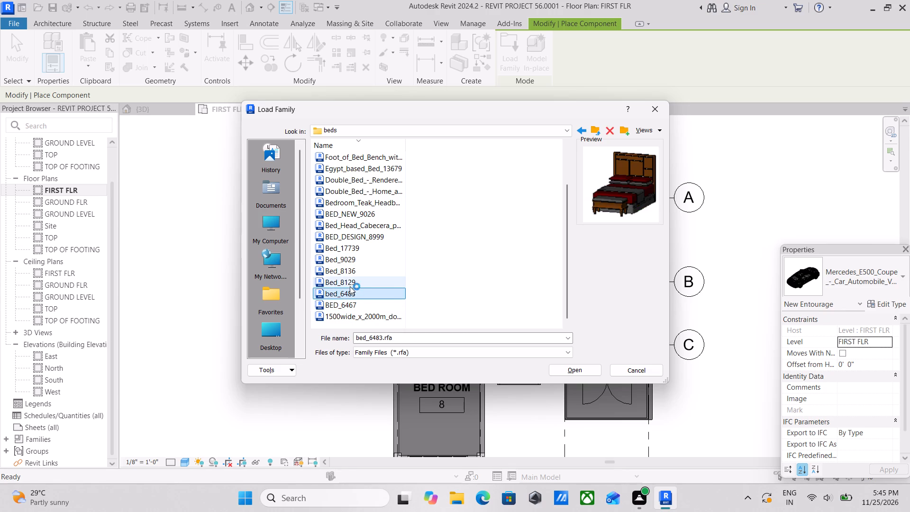
{"action": "left_click", "coordinate": [351, 280]}
{"action": "left_click", "coordinate": [347, 269]}
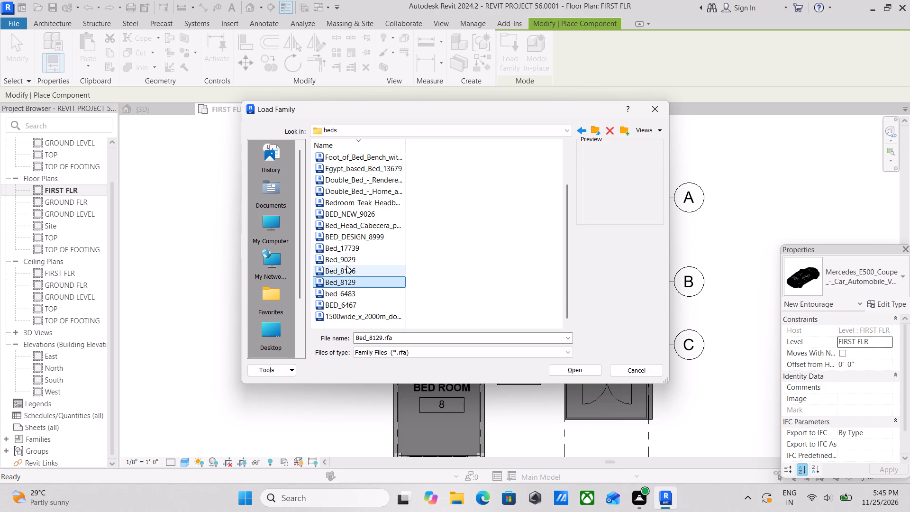
{"action": "left_click", "coordinate": [346, 257]}
{"action": "left_click", "coordinate": [346, 248]}
{"action": "left_click", "coordinate": [346, 255]}
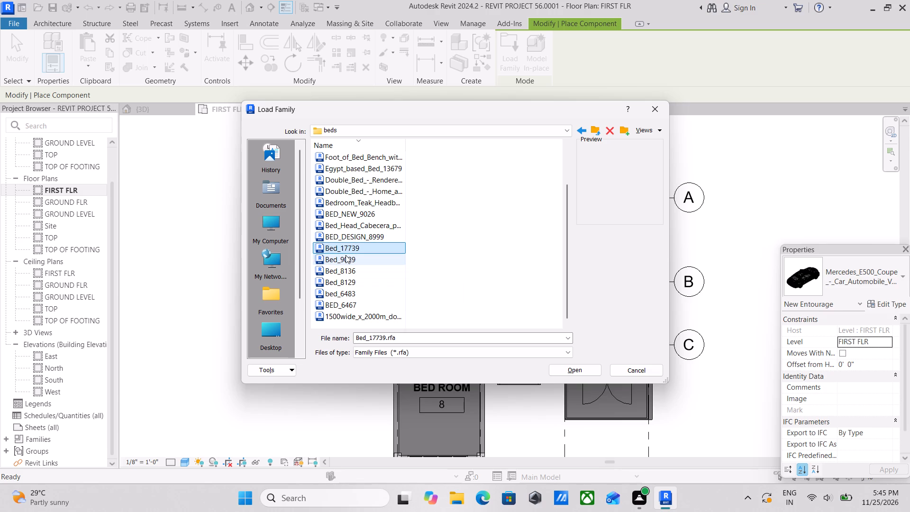
Load the Bed_8136 family into the project.
{"action": "left_click", "coordinate": [348, 276]}
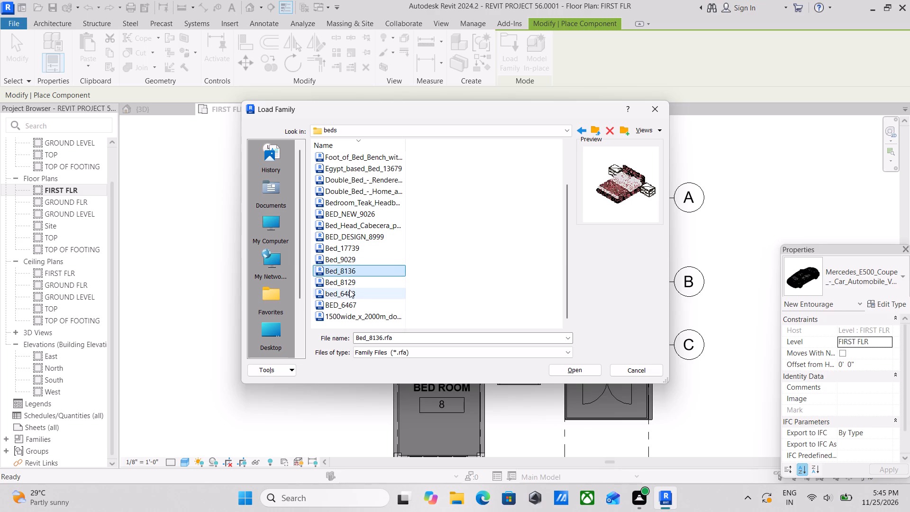
{"action": "left_click", "coordinate": [571, 369]}
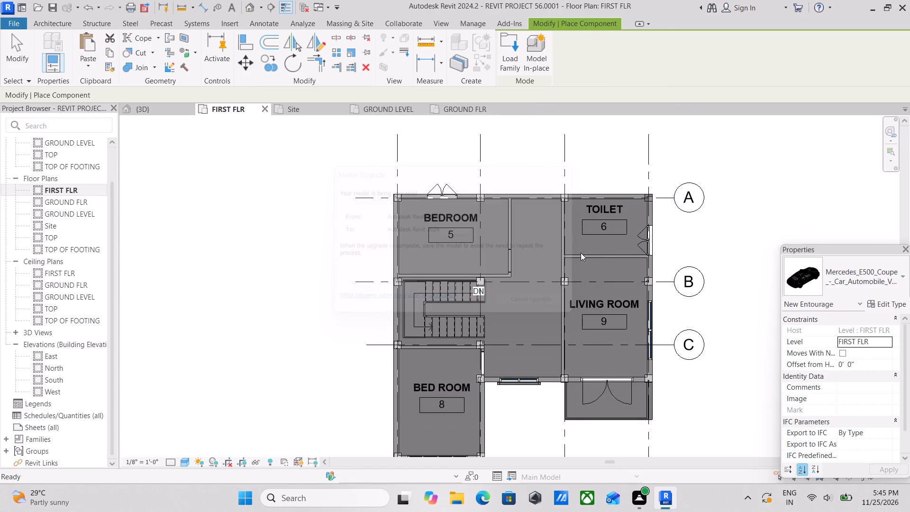
Place a Bed_8136 in BEDROOM 5 with its headboard towards the grid A window wall, centred about 9'-6" from the partition wall.
{"action": "scroll", "coordinate": [405, 249], "scroll_direction": "up", "scroll_amount": 5}
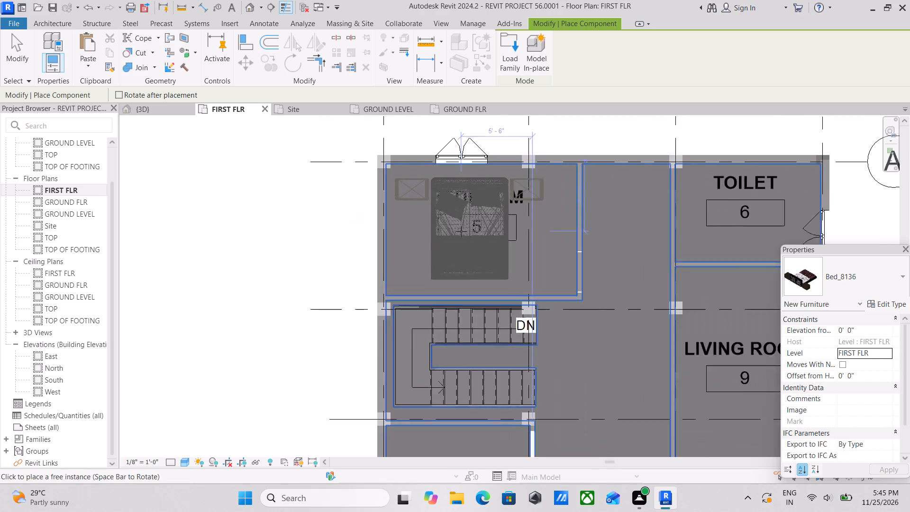
{"action": "middle_click_drag", "start_coordinate": [461, 231], "coordinate": [465, 287]}
{"action": "scroll", "coordinate": [465, 287], "scroll_direction": "up", "scroll_amount": 3}
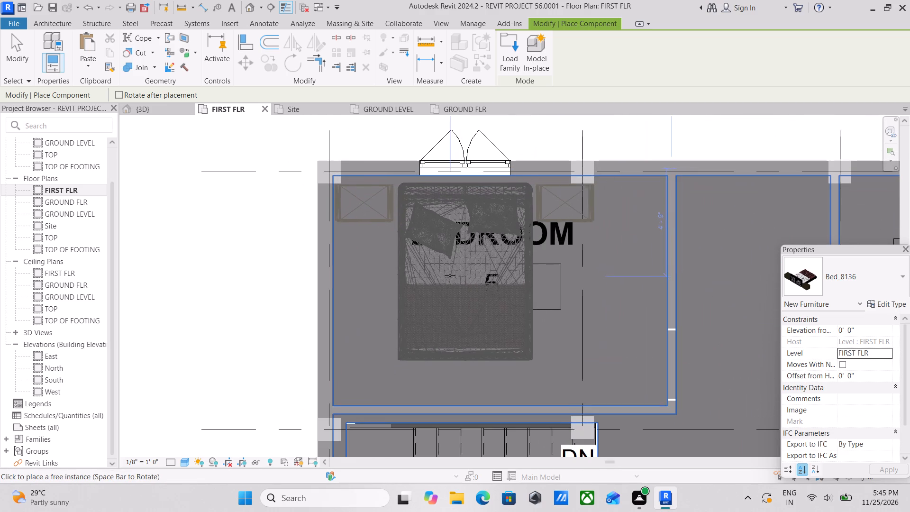
{"action": "scroll", "coordinate": [451, 275], "scroll_direction": "down", "scroll_amount": 1}
{"action": "middle_click_drag", "start_coordinate": [451, 275], "coordinate": [453, 313]}
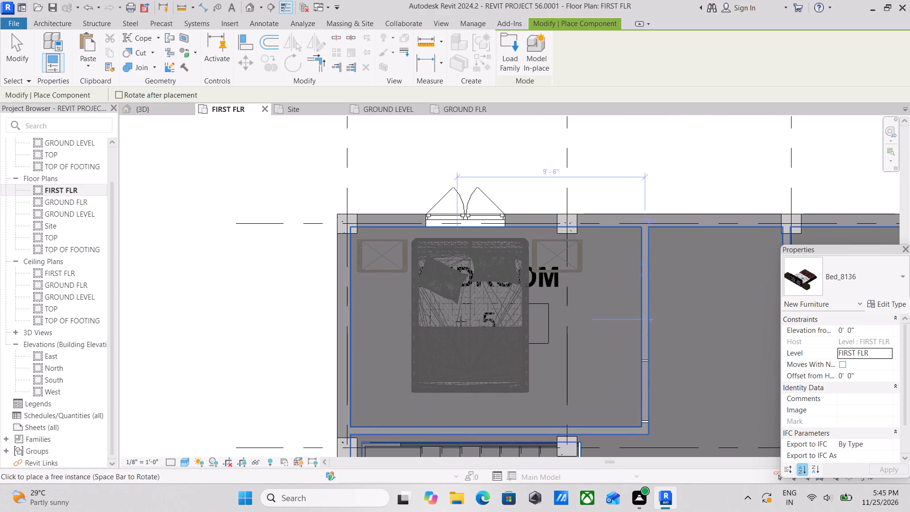
{"action": "left_click", "coordinate": [461, 321]}
Place a second Bed_8136 in BED ROOM 8, rotated 180° with its headboard facing the window, about 5'-6" from that wall, and end placement.
{"action": "scroll", "coordinate": [461, 321], "scroll_direction": "down", "scroll_amount": 6}
{"action": "middle_click_drag", "start_coordinate": [484, 313], "coordinate": [488, 223]}
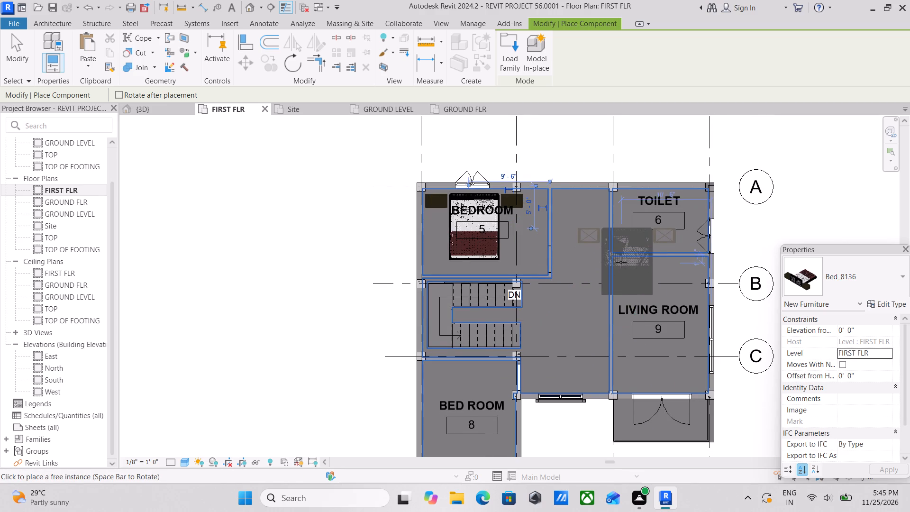
{"action": "middle_click_drag", "start_coordinate": [560, 316], "coordinate": [584, 246]}
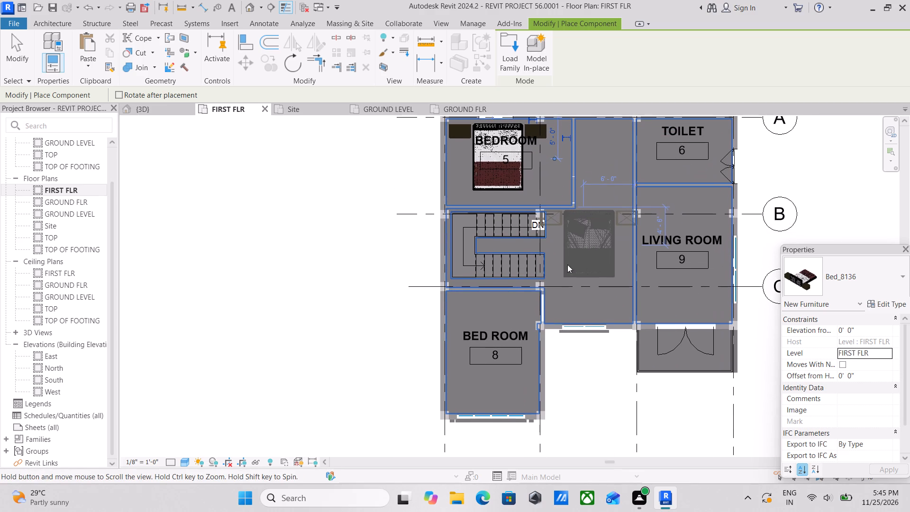
{"action": "scroll", "coordinate": [489, 343], "scroll_direction": "up", "scroll_amount": 3}
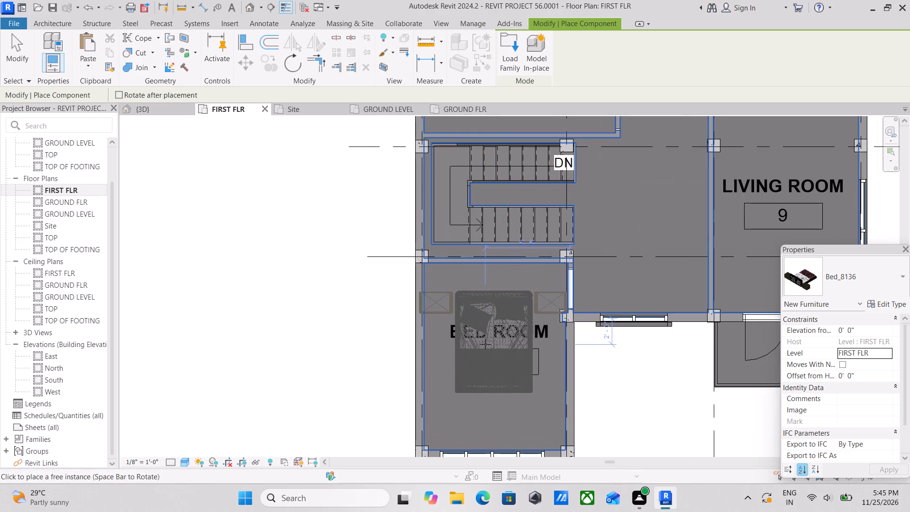
{"action": "key", "text": "space"}
{"action": "key", "text": "space"}
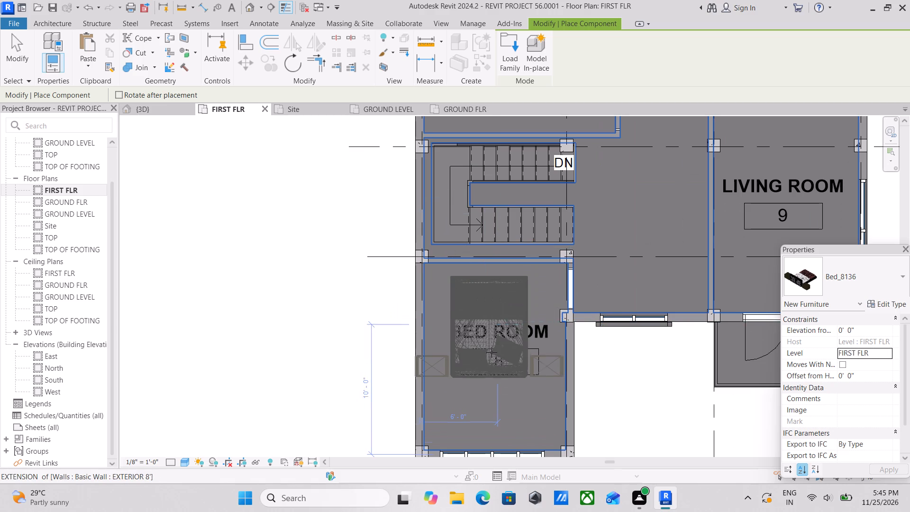
{"action": "middle_click_drag", "start_coordinate": [491, 359], "coordinate": [509, 301]}
{"action": "scroll", "coordinate": [522, 317], "scroll_direction": "up", "scroll_amount": 3}
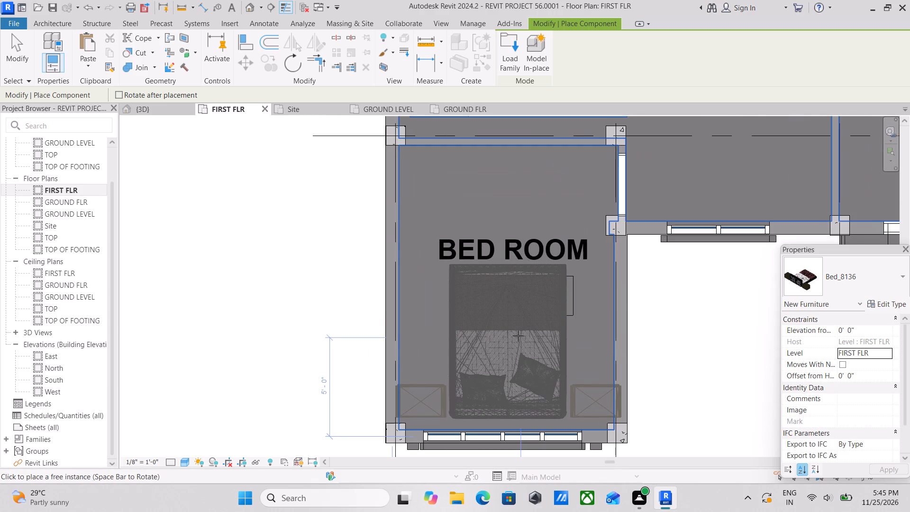
{"action": "left_click", "coordinate": [518, 330]}
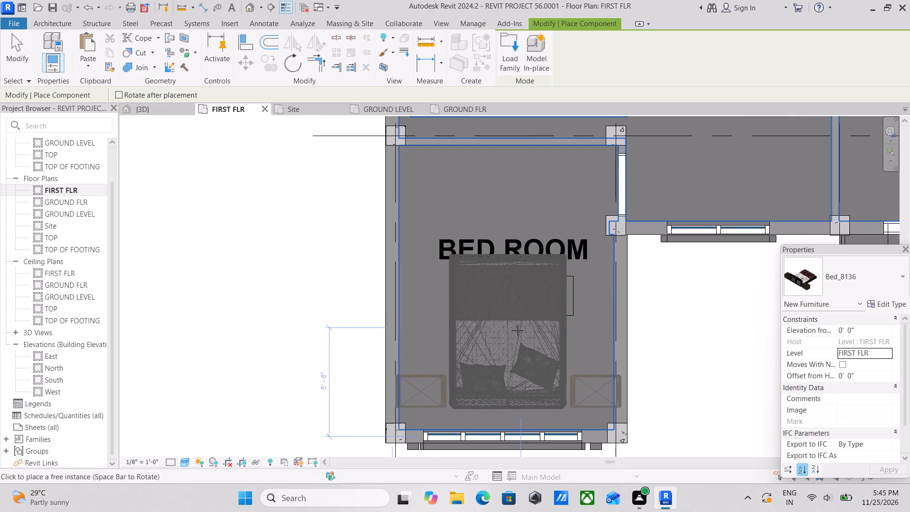
{"action": "scroll", "coordinate": [518, 330], "scroll_direction": "down", "scroll_amount": 3}
{"action": "key", "text": "Escape"}
{"action": "scroll", "coordinate": [518, 330], "scroll_direction": "down", "scroll_amount": 3}
{"action": "key", "text": "Escape"}
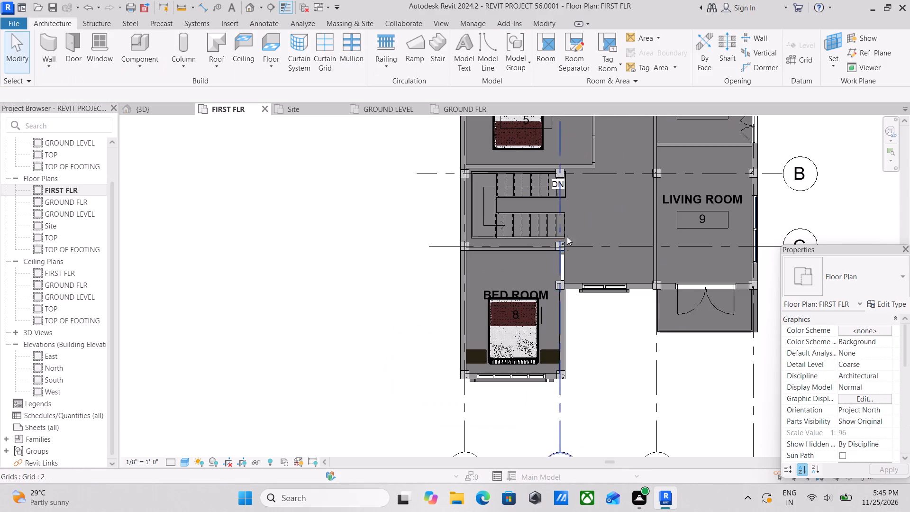
Switch to the 3D view and examine the house from the front and both sides, including the furniture visible through the windows.
{"action": "key", "text": "Escape"}
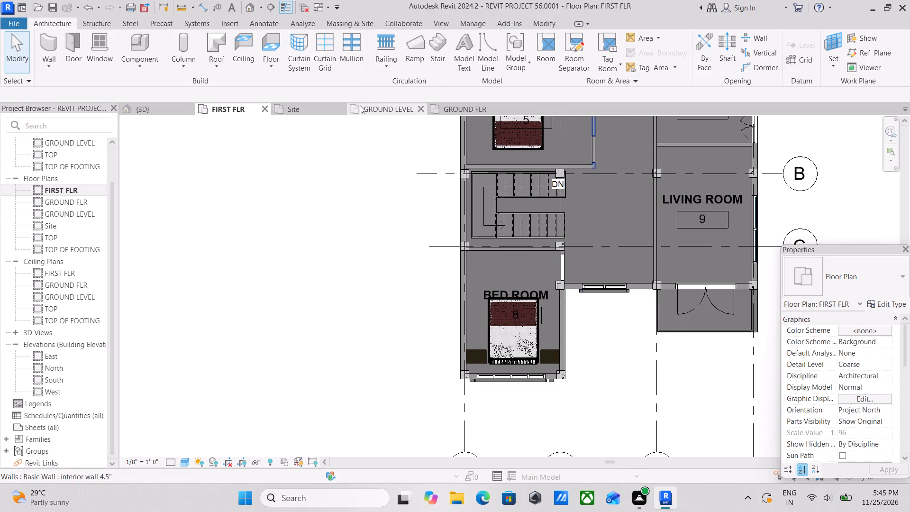
{"action": "left_click", "coordinate": [152, 107]}
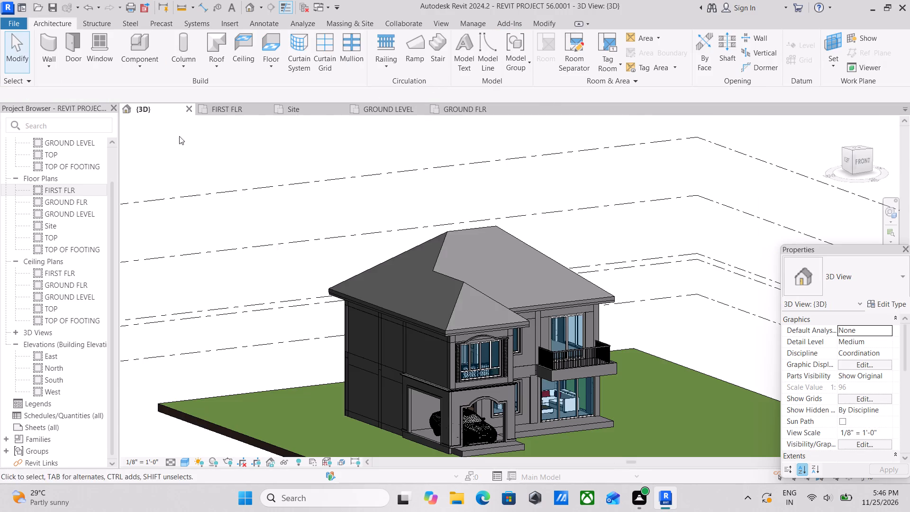
{"action": "scroll", "coordinate": [527, 393], "scroll_direction": "up", "scroll_amount": 3}
{"action": "scroll", "coordinate": [473, 355], "scroll_direction": "up", "scroll_amount": 1}
{"action": "middle_click_drag", "start_coordinate": [473, 354], "coordinate": [526, 323]}
{"action": "middle_click_drag", "start_coordinate": [531, 355], "coordinate": [526, 352]}
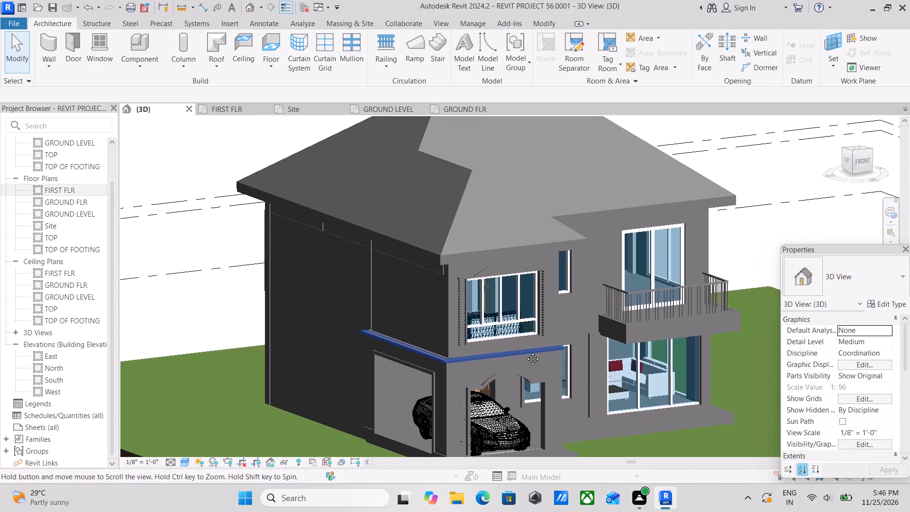
{"action": "middle_click_drag", "start_coordinate": [526, 352], "coordinate": [525, 351]}
{"action": "middle_click_drag", "start_coordinate": [529, 352], "coordinate": [468, 329], "text": "shift"}
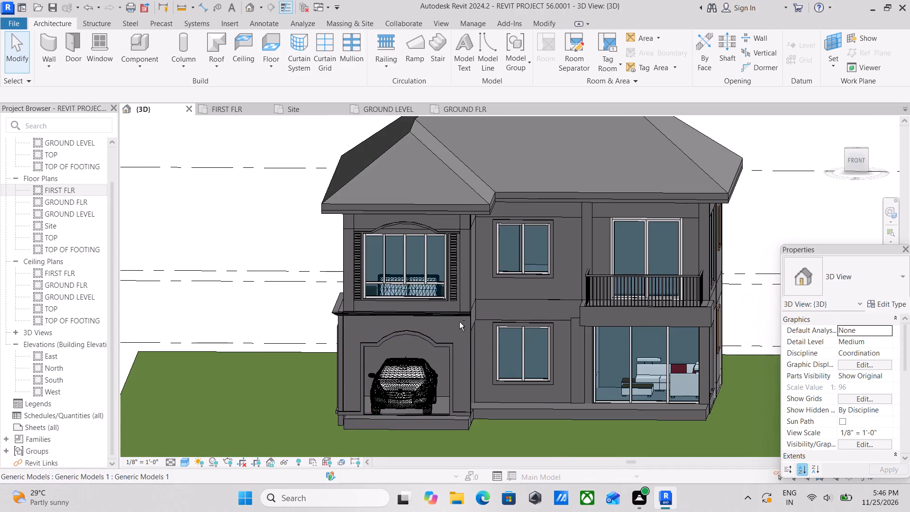
{"action": "middle_click_drag", "start_coordinate": [459, 322], "coordinate": [470, 328], "text": "shift"}
{"action": "middle_click_drag", "start_coordinate": [469, 328], "coordinate": [444, 328], "text": "shift"}
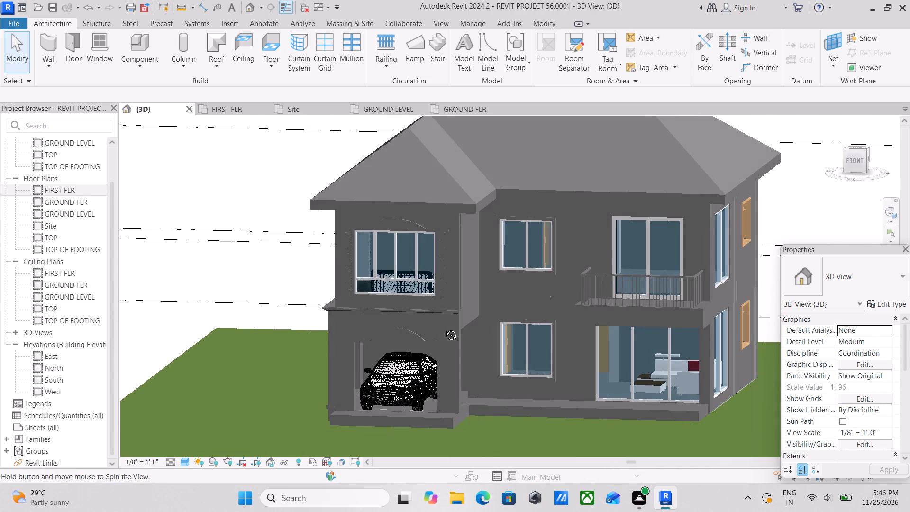
{"action": "middle_click_drag", "start_coordinate": [444, 328], "coordinate": [443, 328], "text": "shift"}
{"action": "middle_click_drag", "start_coordinate": [443, 328], "coordinate": [408, 322], "text": "shift"}
{"action": "middle_click_drag", "start_coordinate": [548, 338], "coordinate": [626, 387], "text": "shift"}
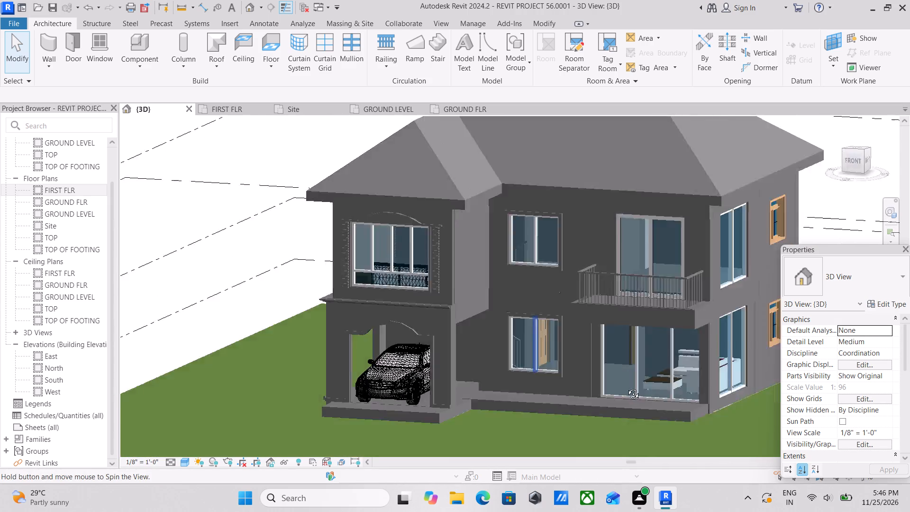
{"action": "middle_click_drag", "start_coordinate": [626, 387], "coordinate": [606, 376], "text": "shift"}
{"action": "middle_click_drag", "start_coordinate": [605, 376], "coordinate": [507, 329]}
{"action": "middle_click_drag", "start_coordinate": [497, 318], "coordinate": [539, 344], "text": "shift"}
{"action": "middle_click_drag", "start_coordinate": [539, 344], "coordinate": [498, 328]}
{"action": "middle_click", "coordinate": [509, 314], "text": "shift"}
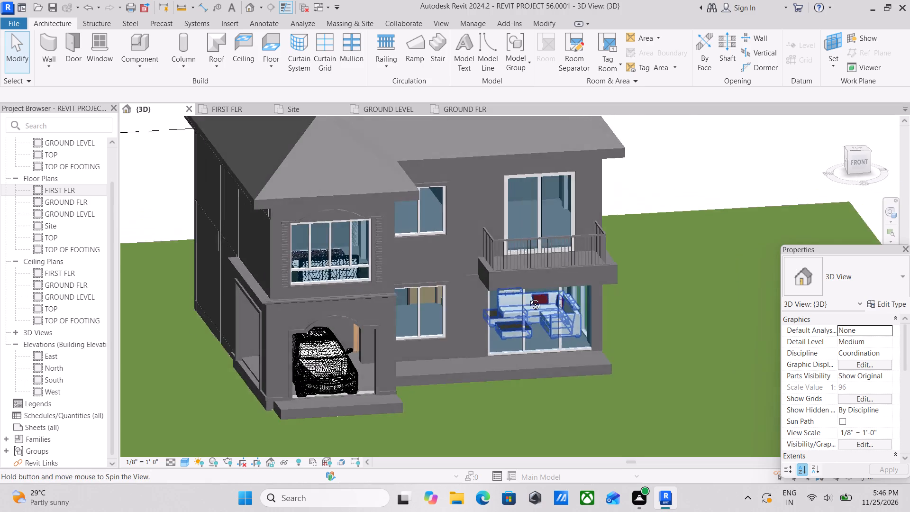
{"action": "middle_click_drag", "start_coordinate": [521, 310], "coordinate": [560, 293], "text": "shift"}
{"action": "scroll", "coordinate": [560, 293], "scroll_direction": "up", "scroll_amount": 2}
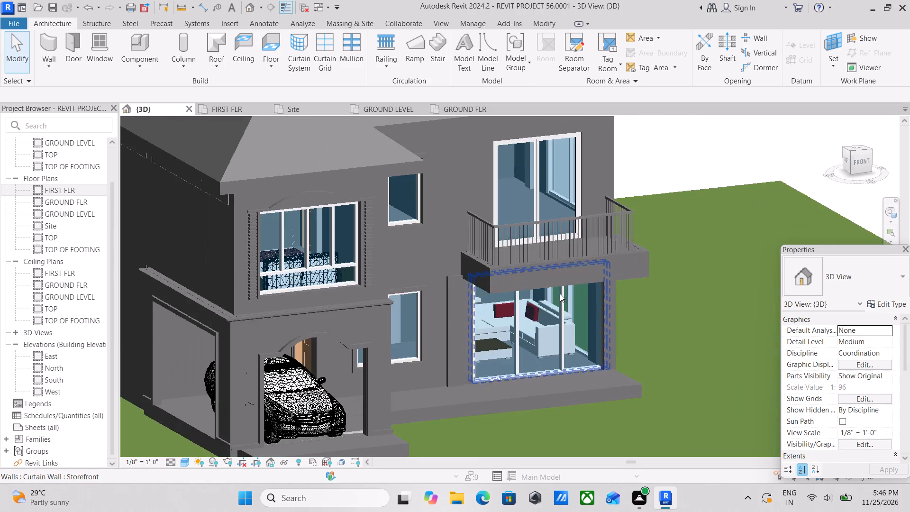
{"action": "middle_click_drag", "start_coordinate": [476, 321], "coordinate": [505, 301]}
{"action": "scroll", "coordinate": [505, 301], "scroll_direction": "down", "scroll_amount": 3}
{"action": "middle_click_drag", "start_coordinate": [529, 346], "coordinate": [510, 343], "text": "shift"}
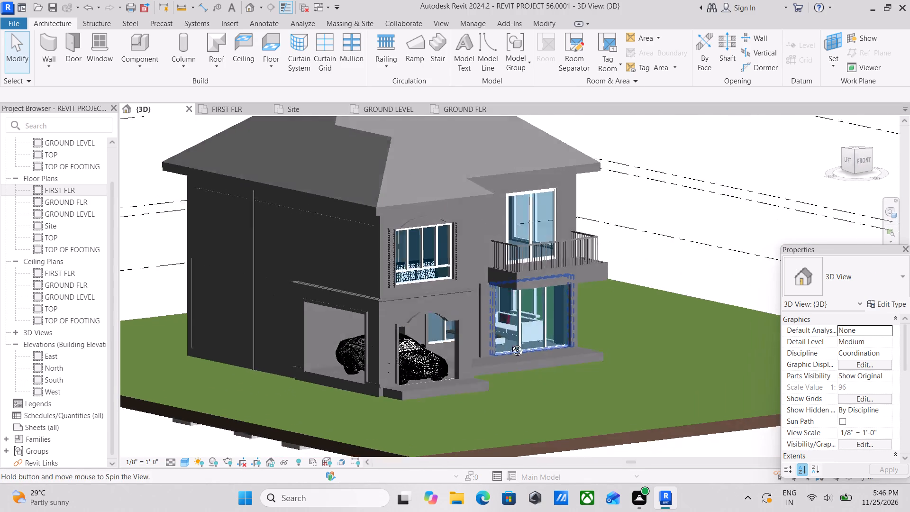
{"action": "middle_click_drag", "start_coordinate": [510, 343], "coordinate": [498, 343], "text": "shift"}
{"action": "scroll", "coordinate": [498, 343], "scroll_direction": "down", "scroll_amount": 1, "text": "shift"}
{"action": "scroll", "coordinate": [497, 343], "scroll_direction": "down", "scroll_amount": 2}
{"action": "middle_click_drag", "start_coordinate": [497, 343], "coordinate": [439, 381]}
{"action": "middle_click_drag", "start_coordinate": [519, 340], "coordinate": [530, 370]}
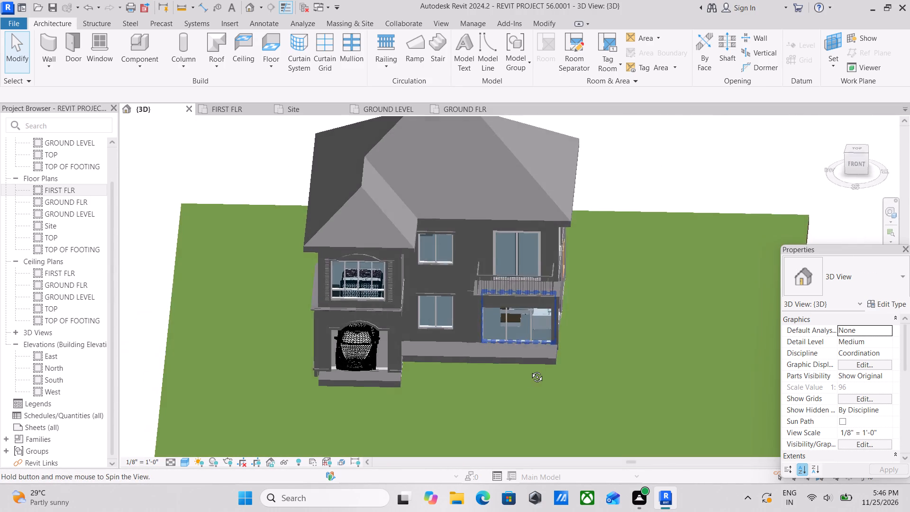
{"action": "middle_click_drag", "start_coordinate": [530, 370], "coordinate": [527, 370]}
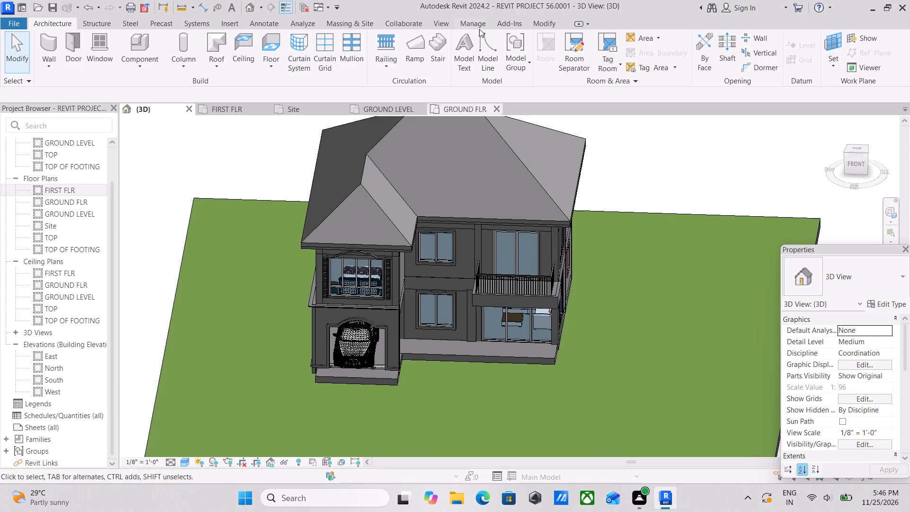
Open family loading for a new component and compare previews in the beds folder, including QueenKing_Bed_18429, Modern_Bed_13665, Egypt_based_Bed_13679 and the teak headboard bed.
{"action": "left_click", "coordinate": [135, 67]}
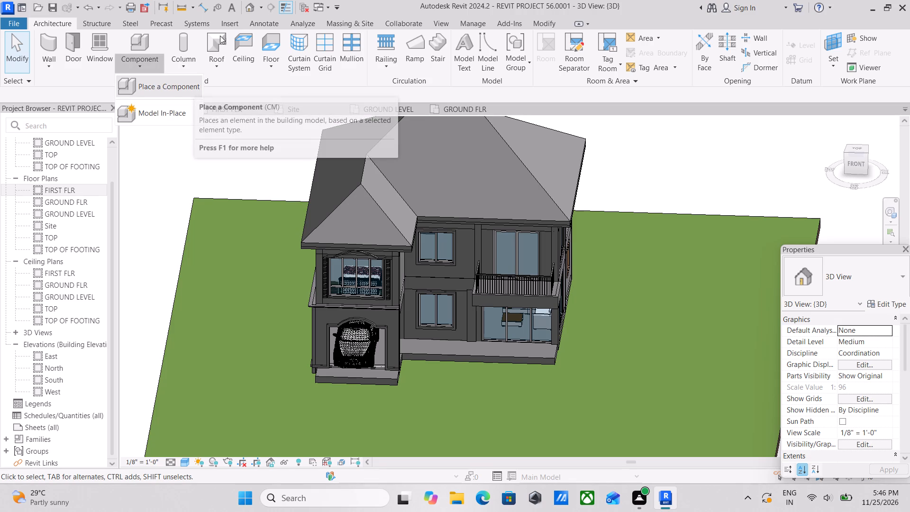
{"action": "left_click", "coordinate": [170, 83]}
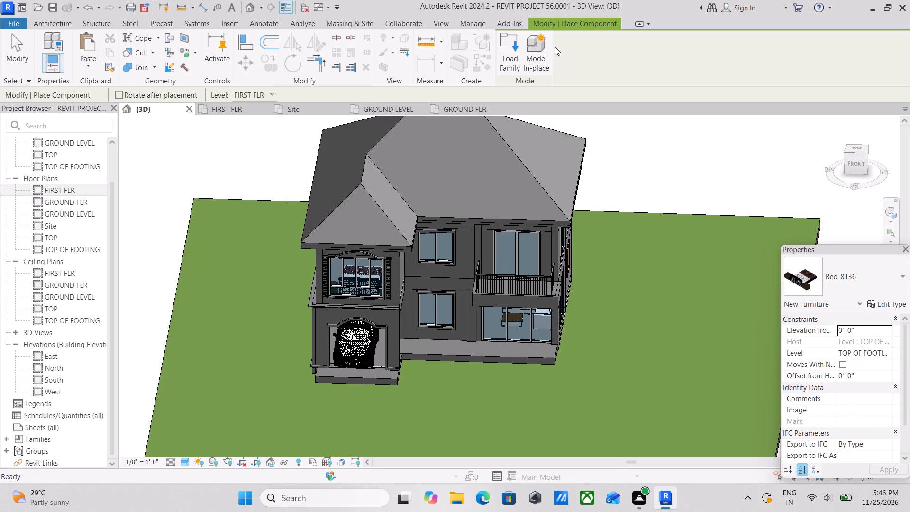
{"action": "left_click", "coordinate": [510, 53]}
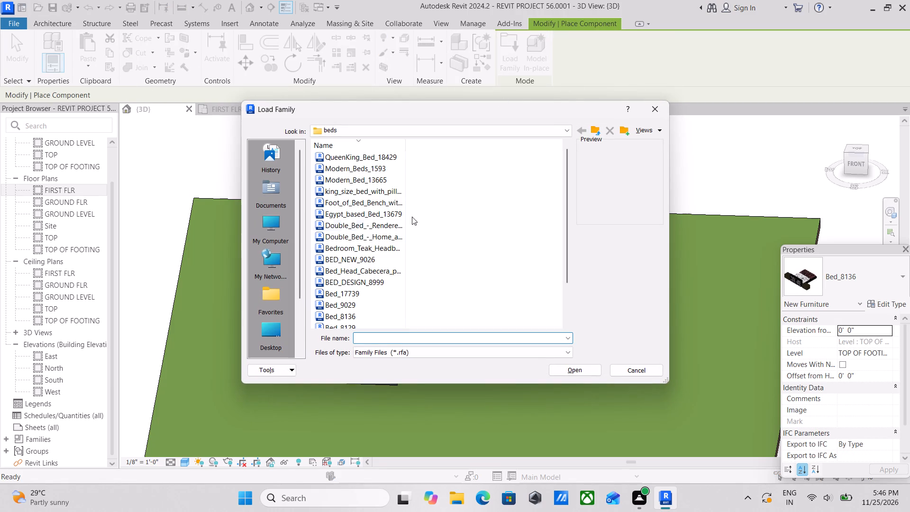
{"action": "left_click", "coordinate": [369, 173]}
{"action": "left_click", "coordinate": [369, 185]}
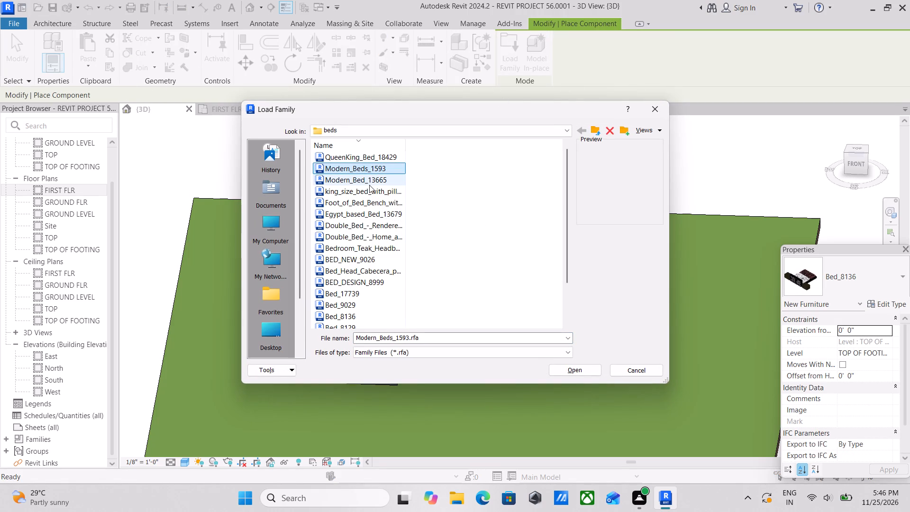
{"action": "left_click", "coordinate": [377, 157]}
{"action": "scroll", "coordinate": [376, 180], "scroll_direction": "down", "scroll_amount": 2}
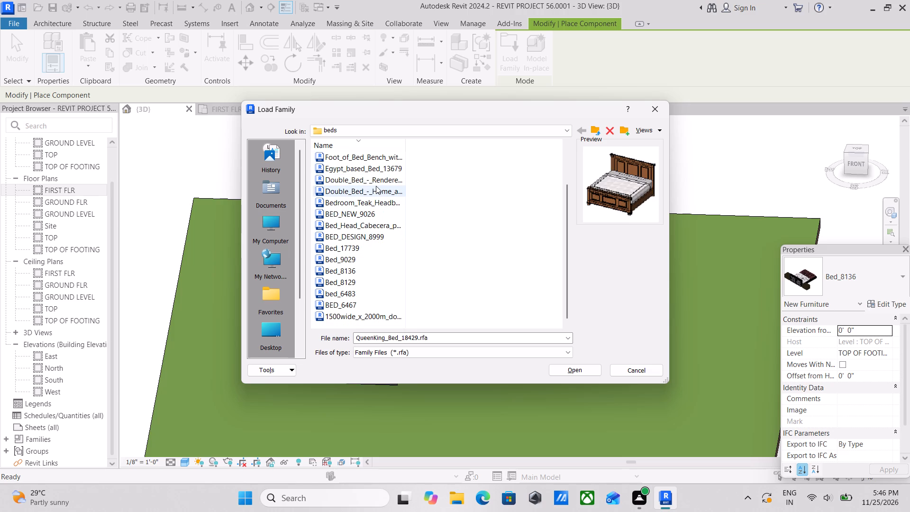
{"action": "left_click", "coordinate": [376, 186]}
{"action": "left_click", "coordinate": [375, 178]}
{"action": "left_click", "coordinate": [376, 165]}
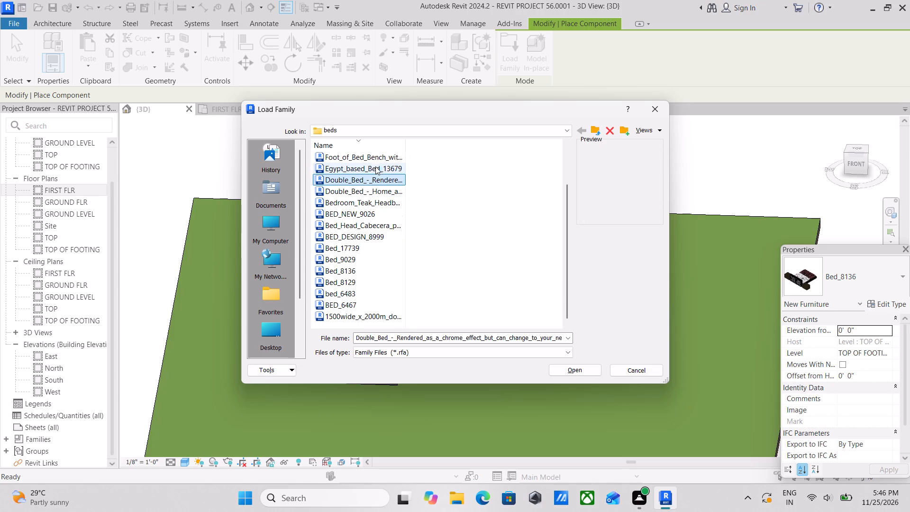
{"action": "scroll", "coordinate": [373, 169], "scroll_direction": "up", "scroll_amount": 3}
{"action": "left_click", "coordinate": [359, 184]}
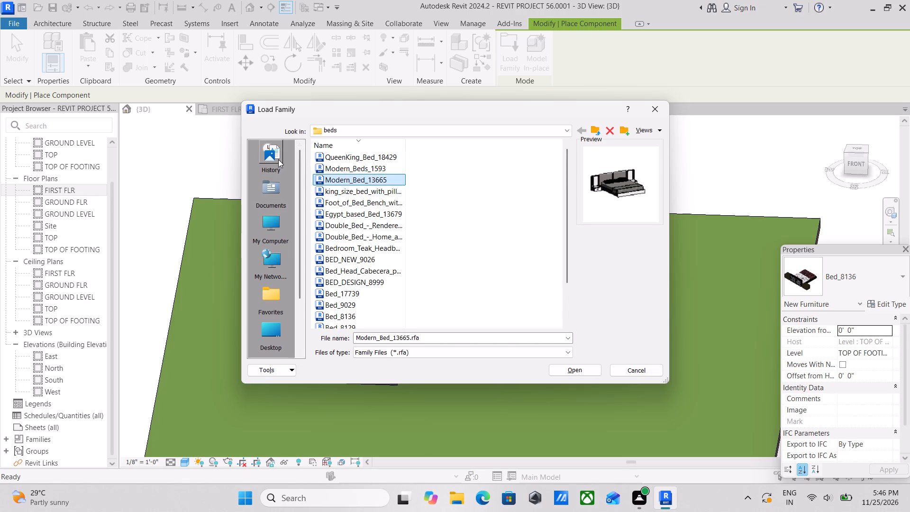
{"action": "left_click", "coordinate": [276, 159]}
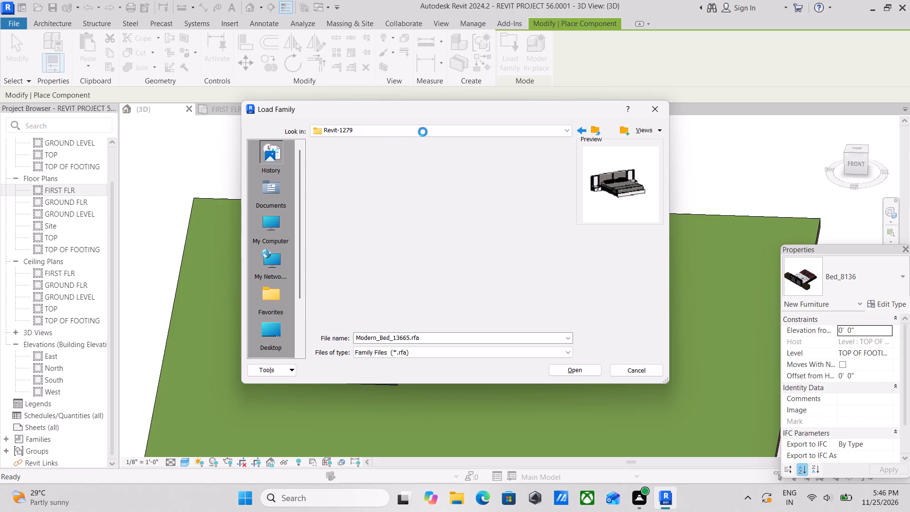
{"action": "scroll", "coordinate": [316, 184], "scroll_direction": "down", "scroll_amount": 2}
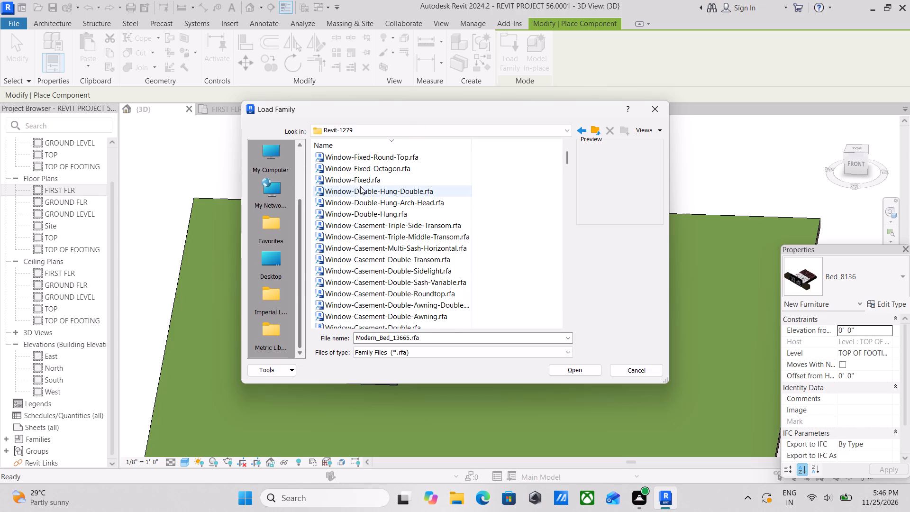
{"action": "scroll", "coordinate": [363, 185], "scroll_direction": "up", "scroll_amount": 5}
{"action": "left_click", "coordinate": [576, 134]}
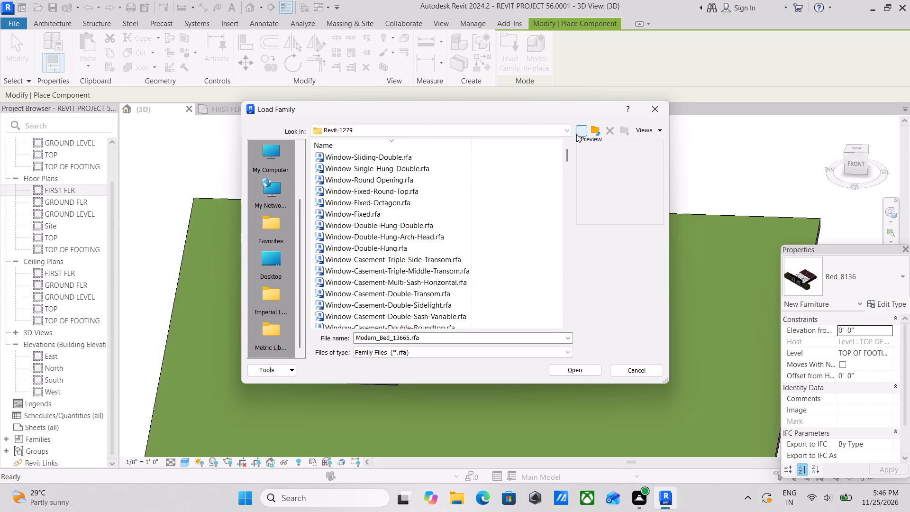
{"action": "scroll", "coordinate": [326, 183], "scroll_direction": "up", "scroll_amount": 2}
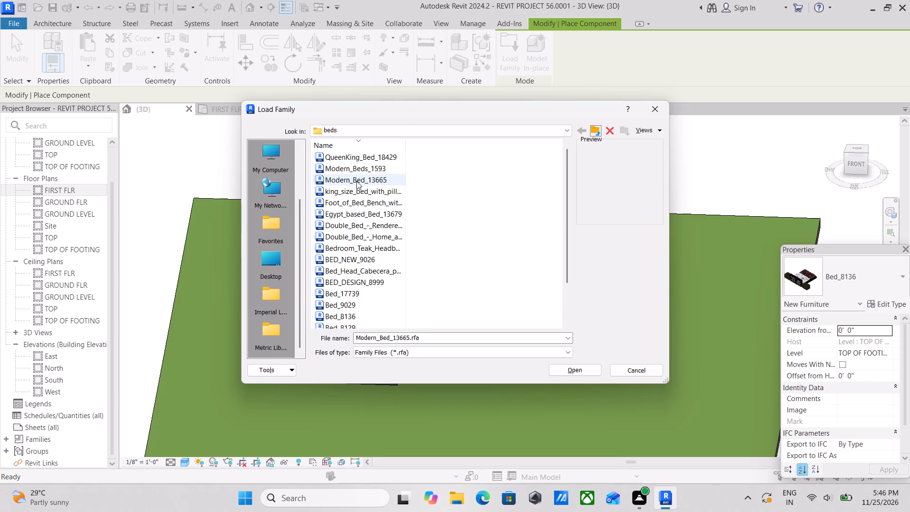
{"action": "left_click", "coordinate": [356, 181]}
{"action": "left_click", "coordinate": [359, 217]}
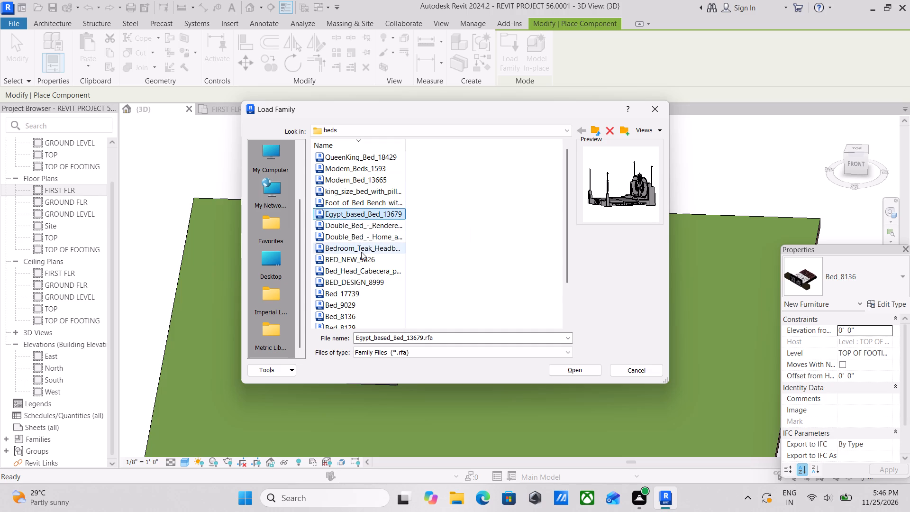
{"action": "left_click", "coordinate": [361, 252]}
{"action": "scroll", "coordinate": [370, 241], "scroll_direction": "down", "scroll_amount": 2}
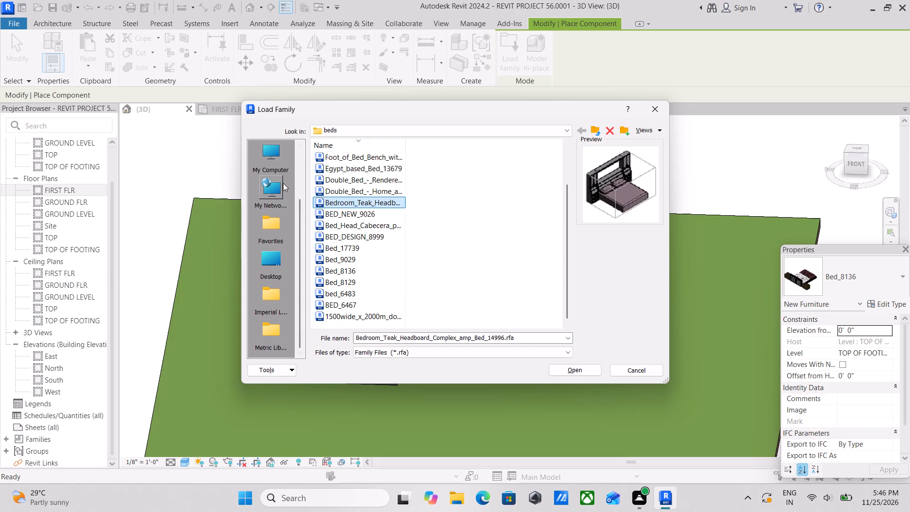
Browse the category folders of the US Imperial library for another family to load.
{"action": "scroll", "coordinate": [279, 238], "scroll_direction": "down", "scroll_amount": 2}
{"action": "double_click", "coordinate": [276, 300]}
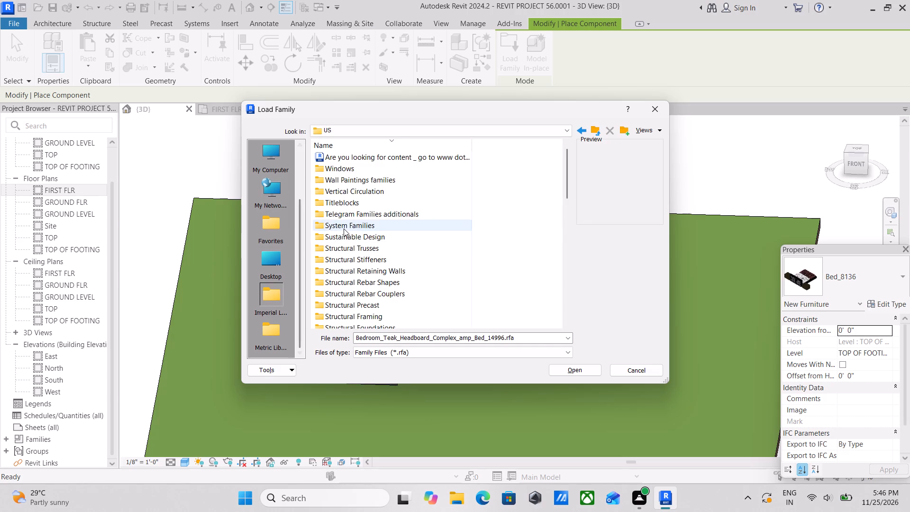
{"action": "scroll", "coordinate": [344, 229], "scroll_direction": "down", "scroll_amount": 13}
{"action": "scroll", "coordinate": [347, 298], "scroll_direction": "down", "scroll_amount": 4}
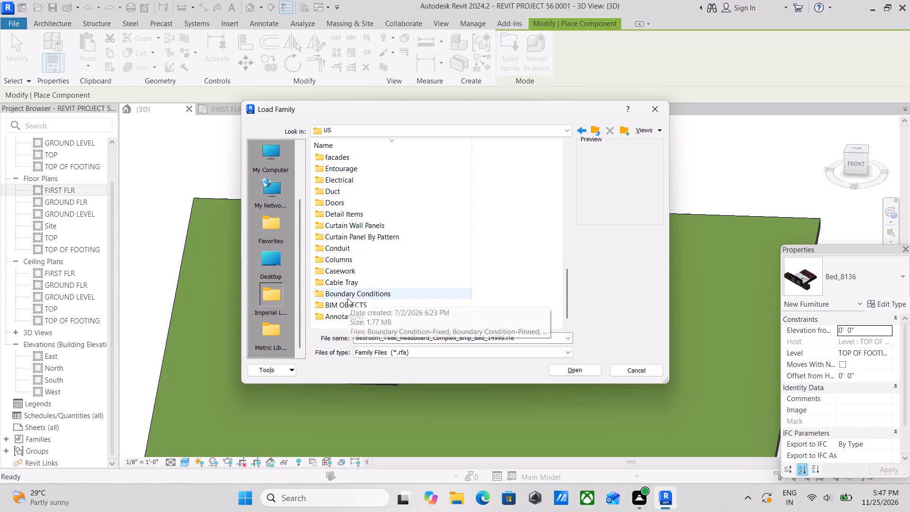
{"action": "scroll", "coordinate": [347, 298], "scroll_direction": "up", "scroll_amount": 7}
{"action": "scroll", "coordinate": [359, 235], "scroll_direction": "up", "scroll_amount": 4}
{"action": "scroll", "coordinate": [361, 193], "scroll_direction": "up", "scroll_amount": 9}
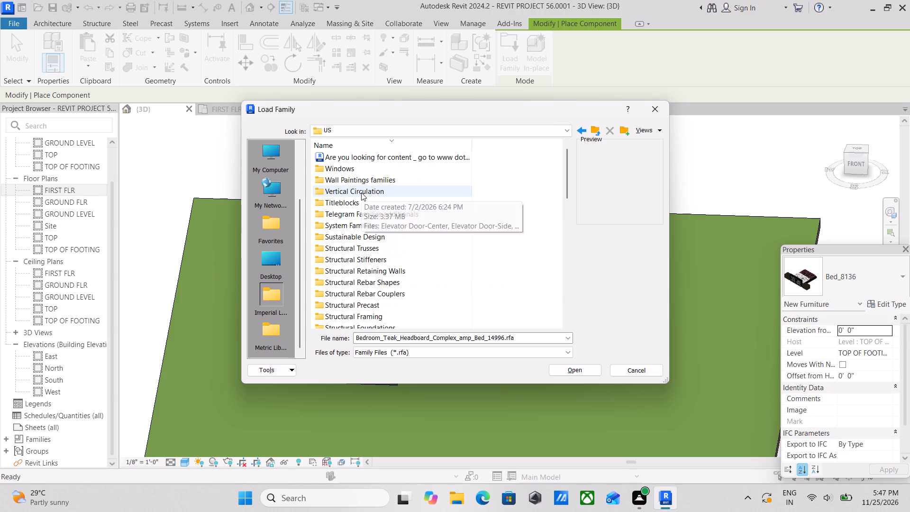
{"action": "scroll", "coordinate": [361, 192], "scroll_direction": "down", "scroll_amount": 2}
{"action": "scroll", "coordinate": [361, 192], "scroll_direction": "up", "scroll_amount": 5}
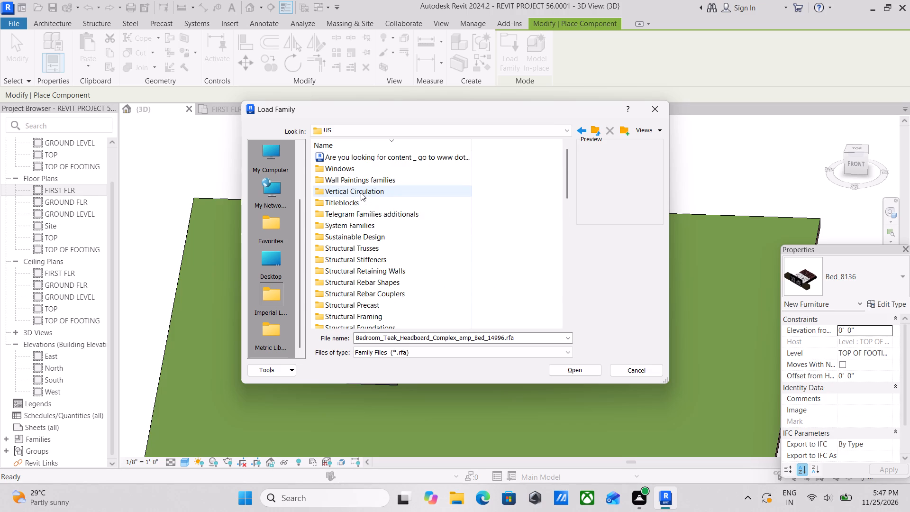
{"action": "scroll", "coordinate": [363, 181], "scroll_direction": "down", "scroll_amount": 2}
{"action": "scroll", "coordinate": [334, 250], "scroll_direction": "down", "scroll_amount": 4}
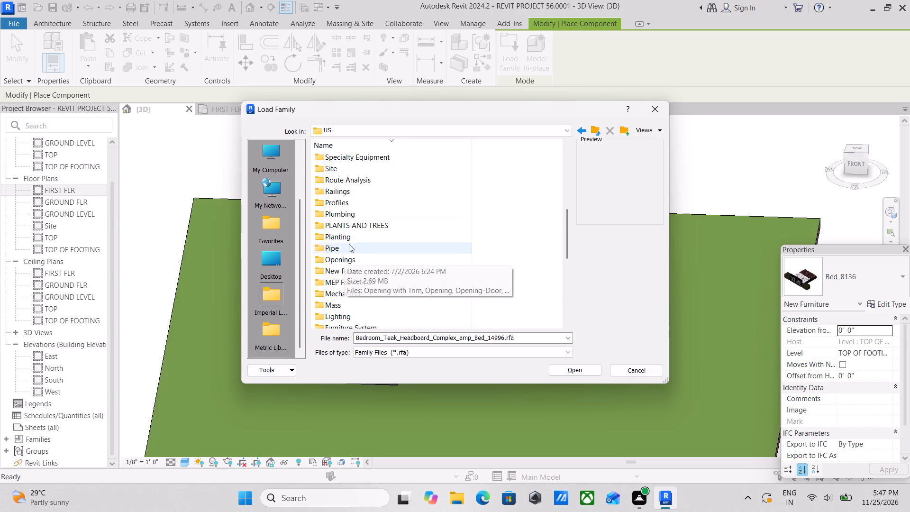
{"action": "scroll", "coordinate": [359, 223], "scroll_direction": "up", "scroll_amount": 3}
{"action": "scroll", "coordinate": [359, 223], "scroll_direction": "down", "scroll_amount": 7}
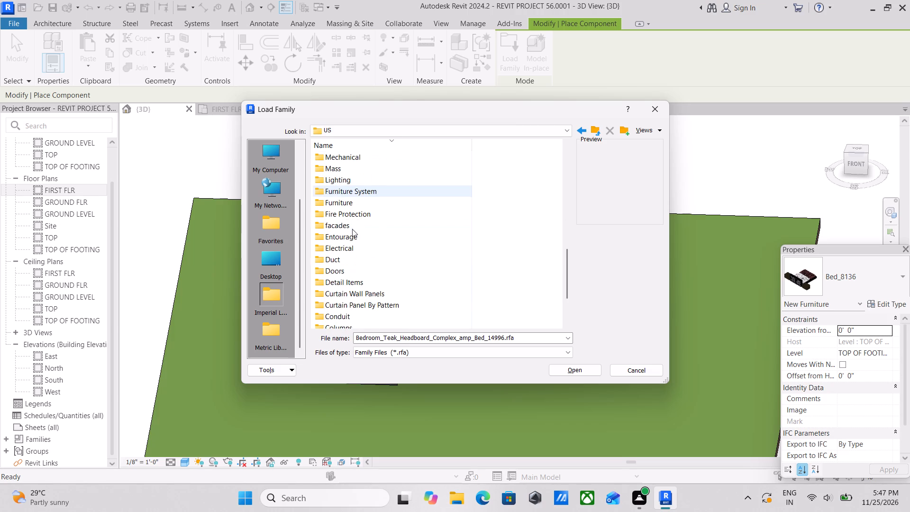
{"action": "scroll", "coordinate": [350, 252], "scroll_direction": "down", "scroll_amount": 3}
{"action": "scroll", "coordinate": [350, 252], "scroll_direction": "up", "scroll_amount": 14}
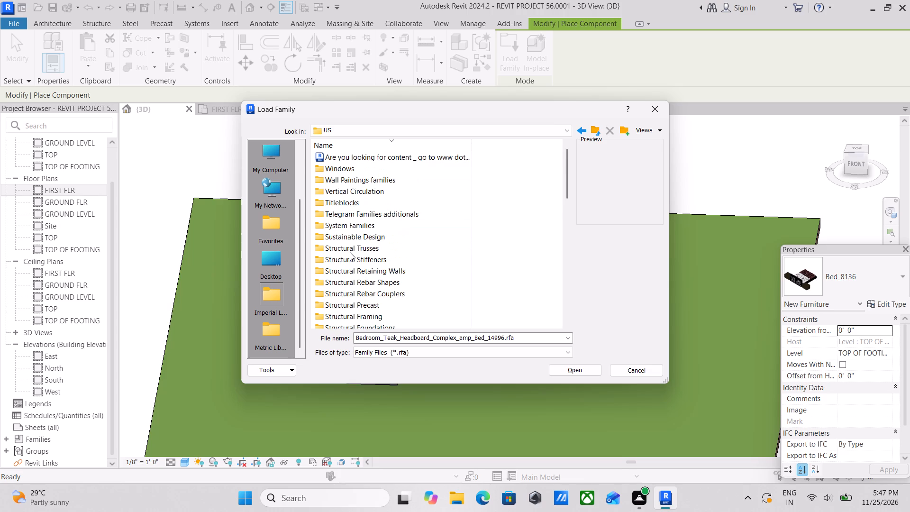
{"action": "scroll", "coordinate": [350, 252], "scroll_direction": "up", "scroll_amount": 5}
{"action": "scroll", "coordinate": [355, 235], "scroll_direction": "down", "scroll_amount": 2}
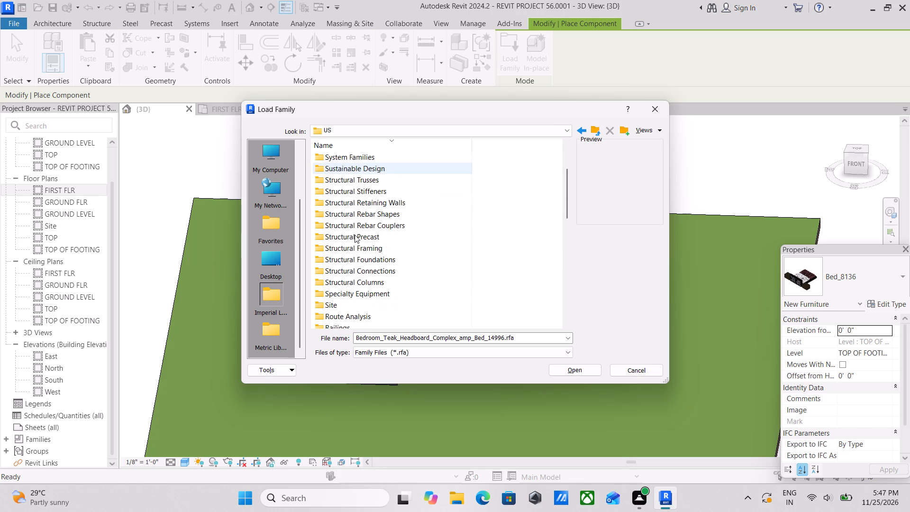
{"action": "scroll", "coordinate": [355, 235], "scroll_direction": "down", "scroll_amount": 9}
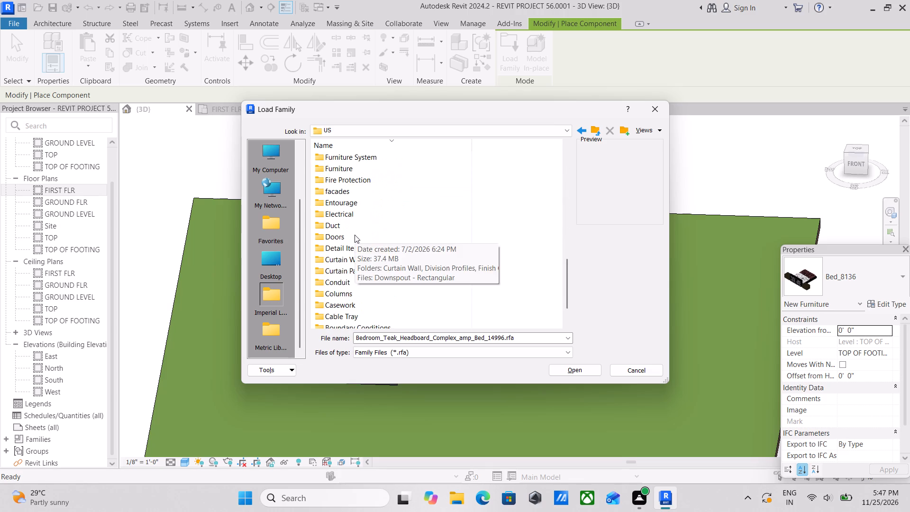
{"action": "scroll", "coordinate": [355, 235], "scroll_direction": "down", "scroll_amount": 4}
{"action": "scroll", "coordinate": [352, 281], "scroll_direction": "down", "scroll_amount": 3}
{"action": "scroll", "coordinate": [356, 300], "scroll_direction": "up", "scroll_amount": 3}
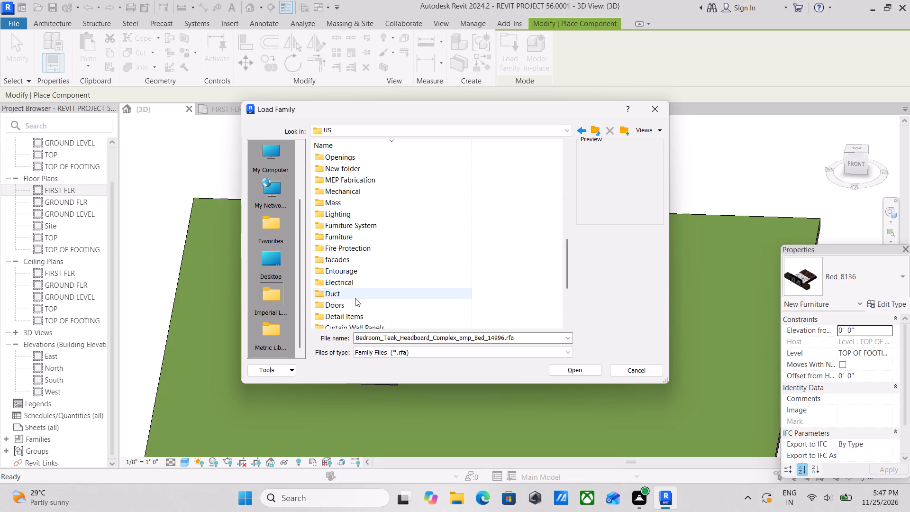
{"action": "scroll", "coordinate": [355, 298], "scroll_direction": "up", "scroll_amount": 2}
{"action": "scroll", "coordinate": [355, 298], "scroll_direction": "down", "scroll_amount": 3}
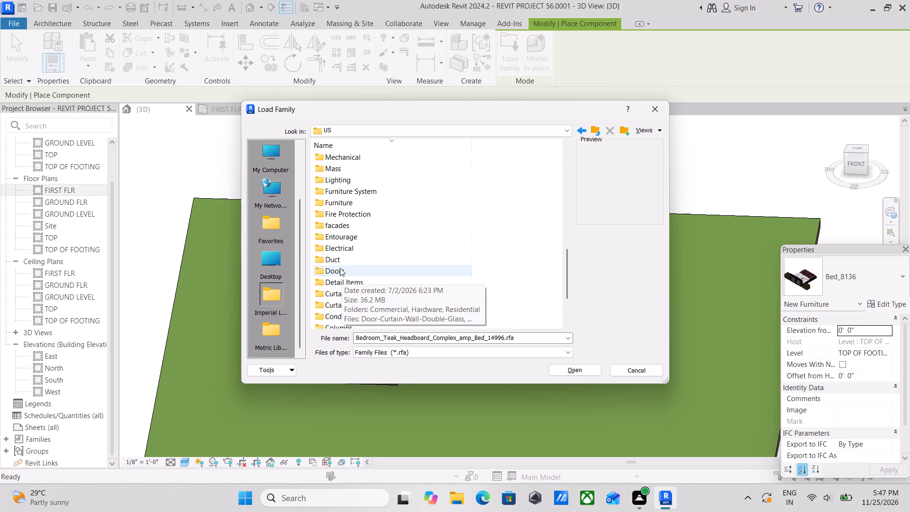
{"action": "scroll", "coordinate": [340, 268], "scroll_direction": "up", "scroll_amount": 1}
Preview the arched molding family in the facades folder, close family loading without loading anything, and end the Bed_8136 placement.
{"action": "double_click", "coordinate": [343, 259]}
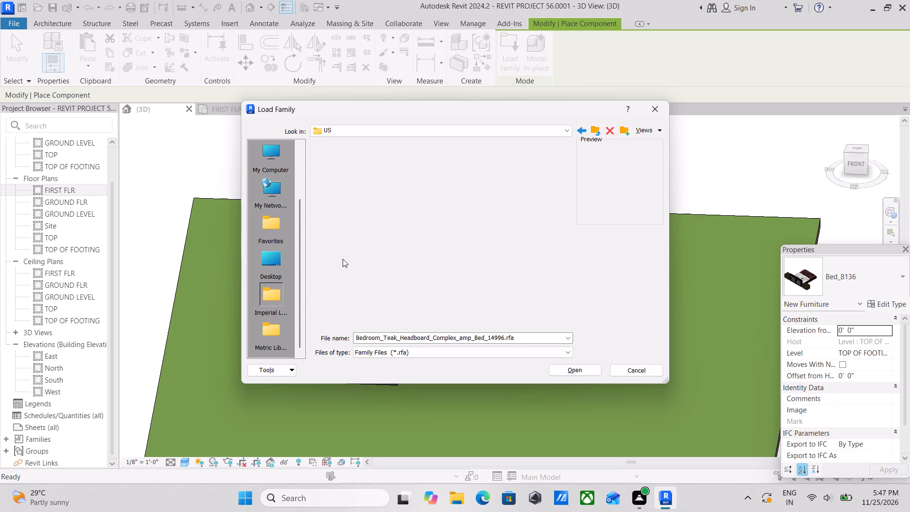
{"action": "left_click", "coordinate": [355, 157]}
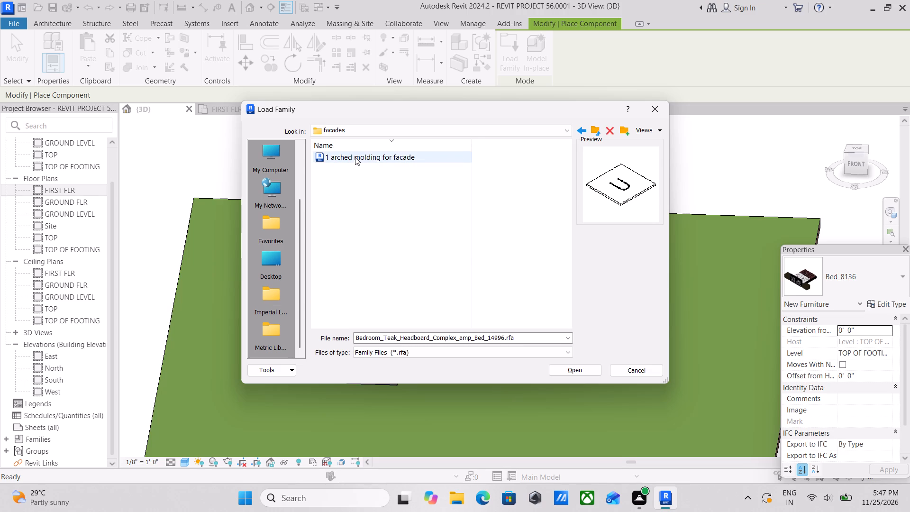
{"action": "left_click", "coordinate": [584, 133]}
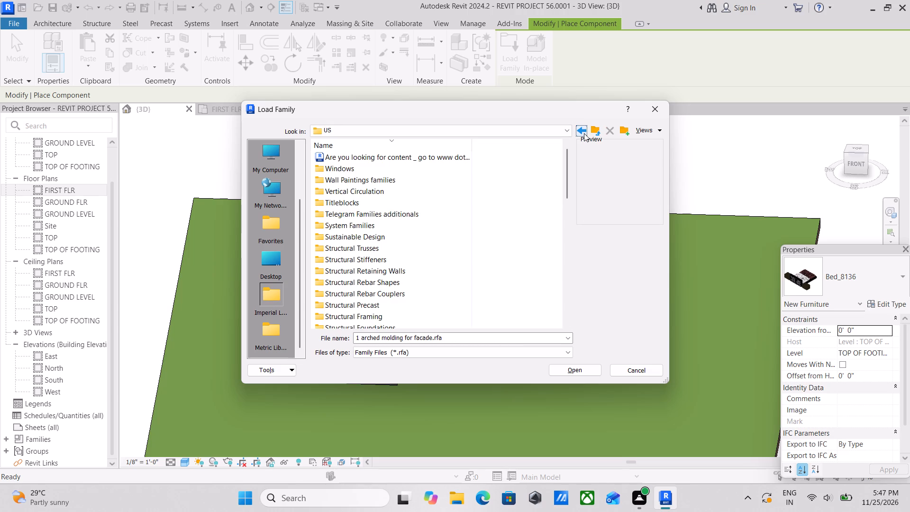
{"action": "left_click", "coordinate": [584, 133]}
{"action": "scroll", "coordinate": [333, 231], "scroll_direction": "up", "scroll_amount": 3}
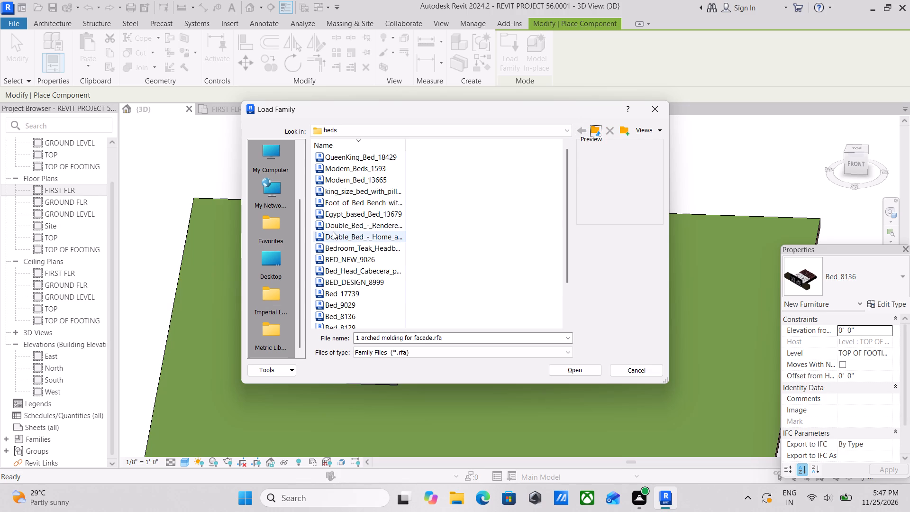
{"action": "left_click", "coordinate": [652, 108]}
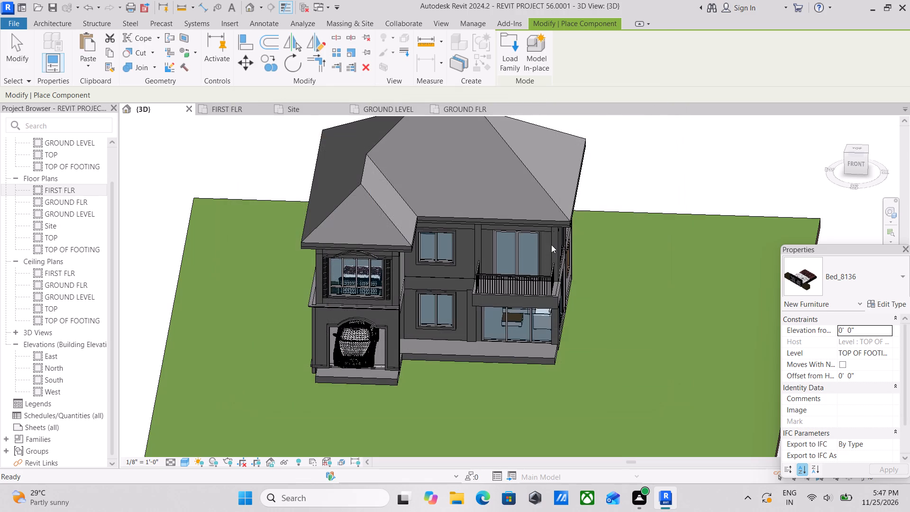
{"action": "scroll", "coordinate": [551, 245], "scroll_direction": "down", "scroll_amount": 3}
{"action": "scroll", "coordinate": [543, 245], "scroll_direction": "up", "scroll_amount": 2}
{"action": "scroll", "coordinate": [401, 207], "scroll_direction": "up", "scroll_amount": 2}
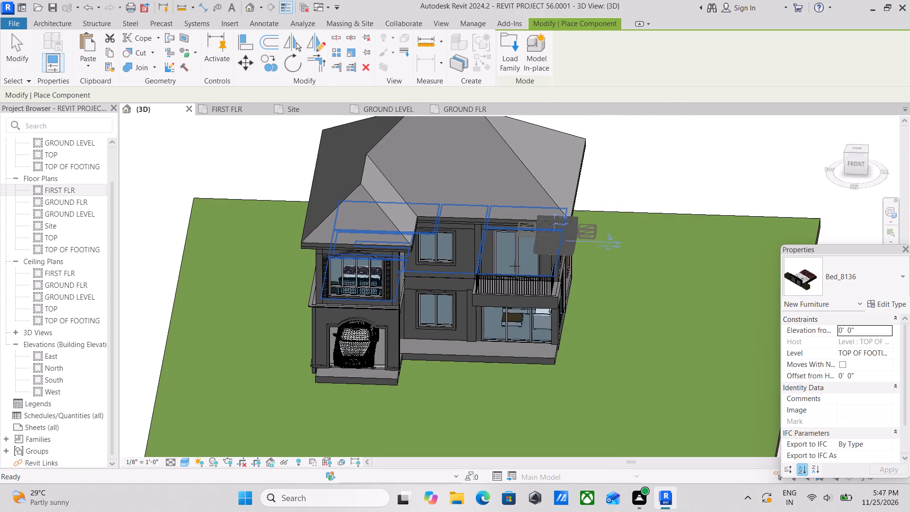
{"action": "scroll", "coordinate": [515, 266], "scroll_direction": "up", "scroll_amount": 3}
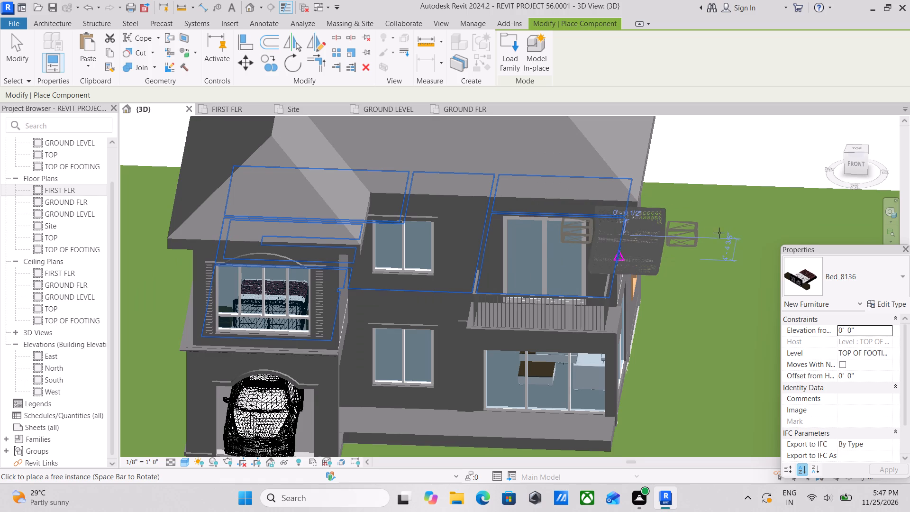
{"action": "key", "text": "Escape"}
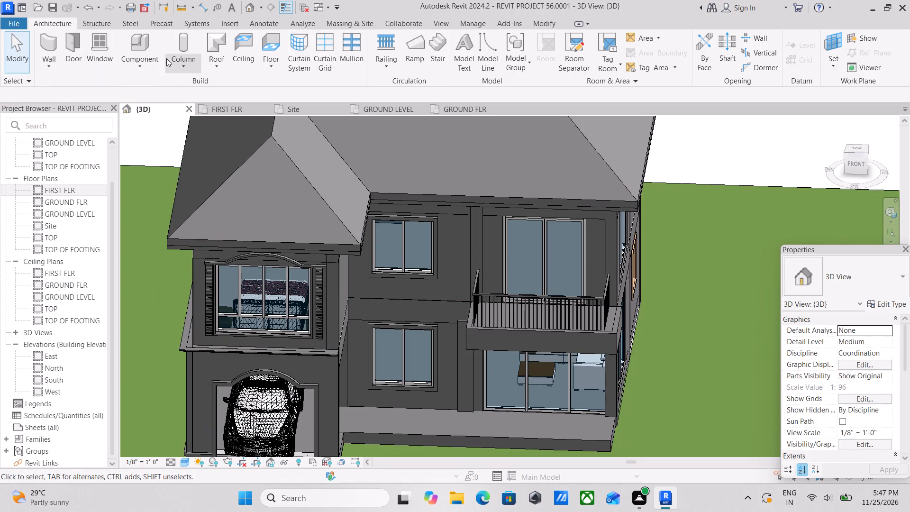
Start placing a new component and open the sofa folder within SHUBHAM CITY in Documents for family loading.
{"action": "left_click", "coordinate": [145, 62]}
{"action": "left_click", "coordinate": [163, 91]}
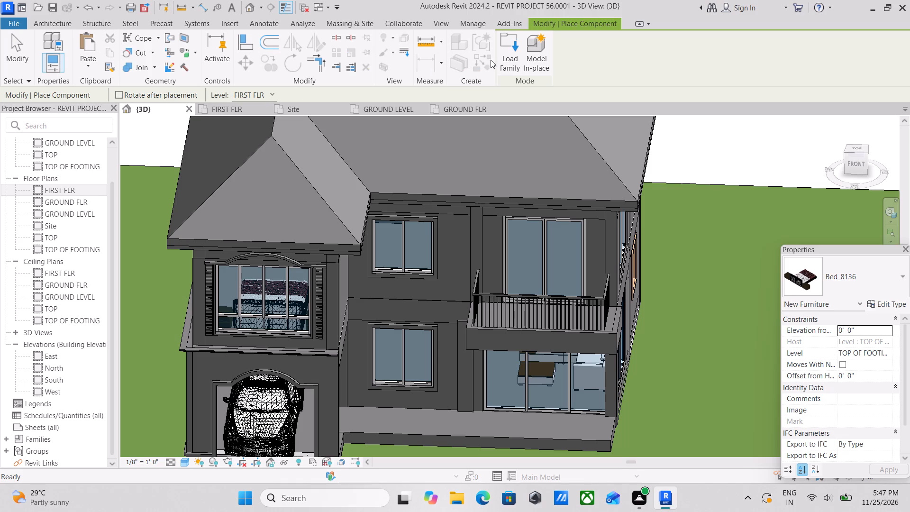
{"action": "left_click", "coordinate": [499, 59]}
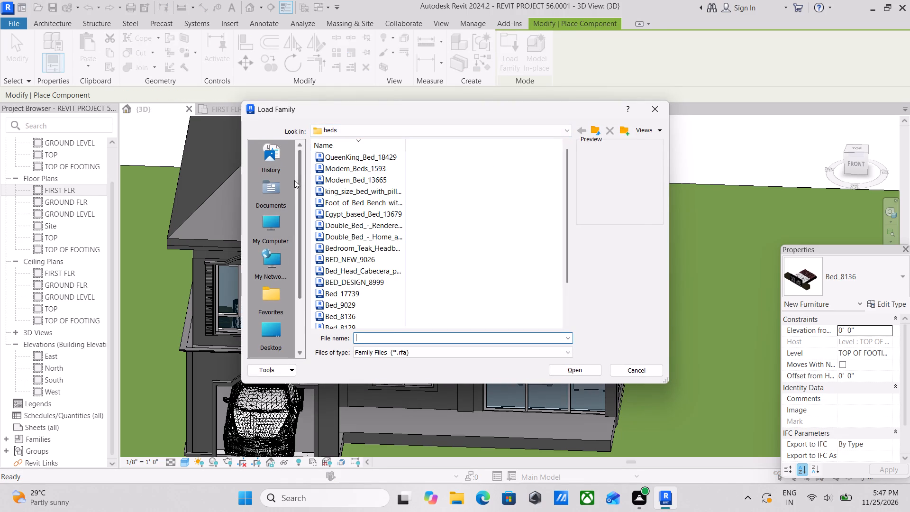
{"action": "left_click", "coordinate": [278, 182]}
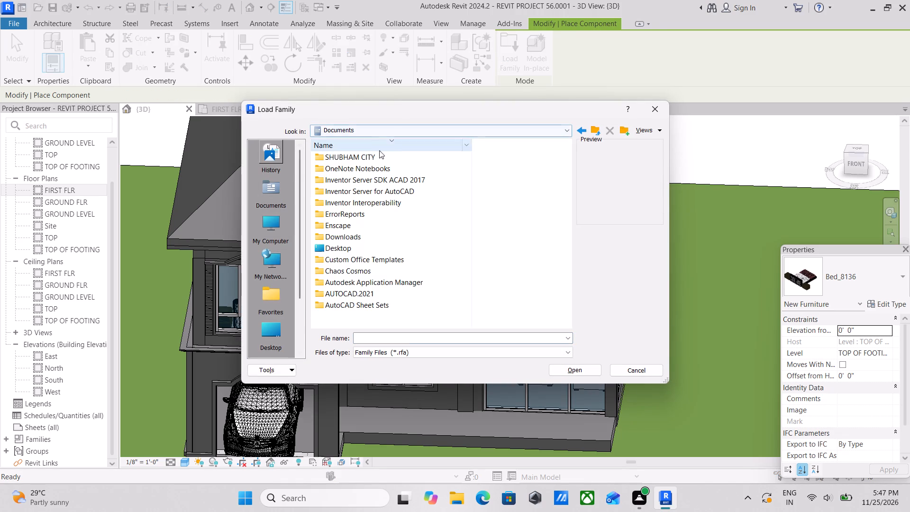
{"action": "double_click", "coordinate": [368, 154]}
{"action": "double_click", "coordinate": [368, 154]}
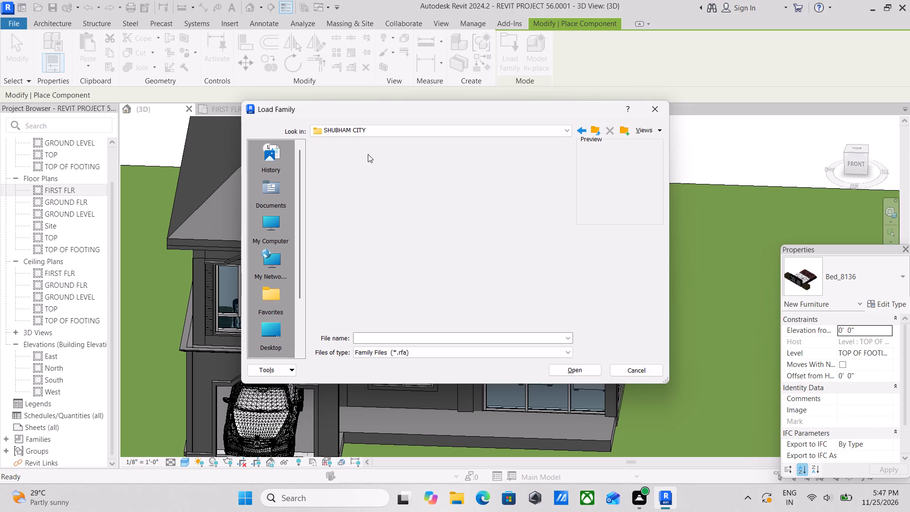
{"action": "scroll", "coordinate": [323, 231], "scroll_direction": "down", "scroll_amount": 3}
{"action": "scroll", "coordinate": [323, 232], "scroll_direction": "up", "scroll_amount": 3}
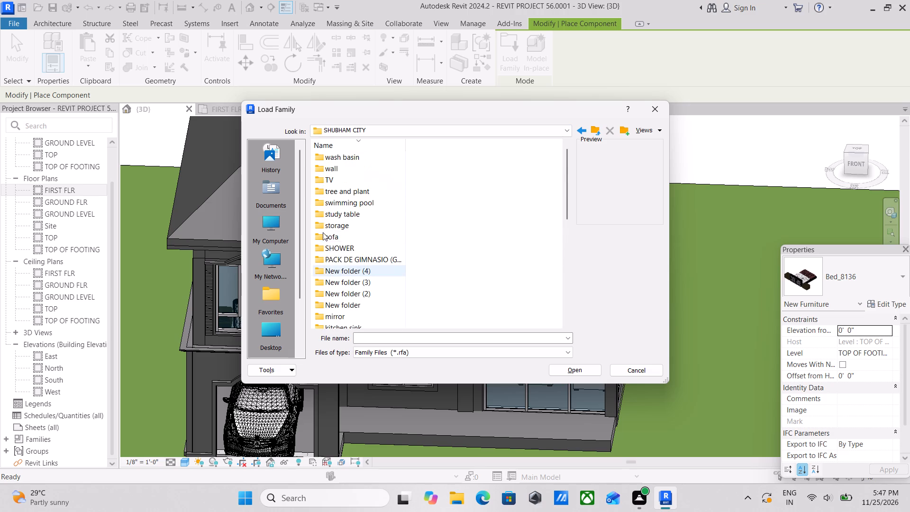
{"action": "double_click", "coordinate": [331, 233]}
{"action": "left_click", "coordinate": [331, 233]}
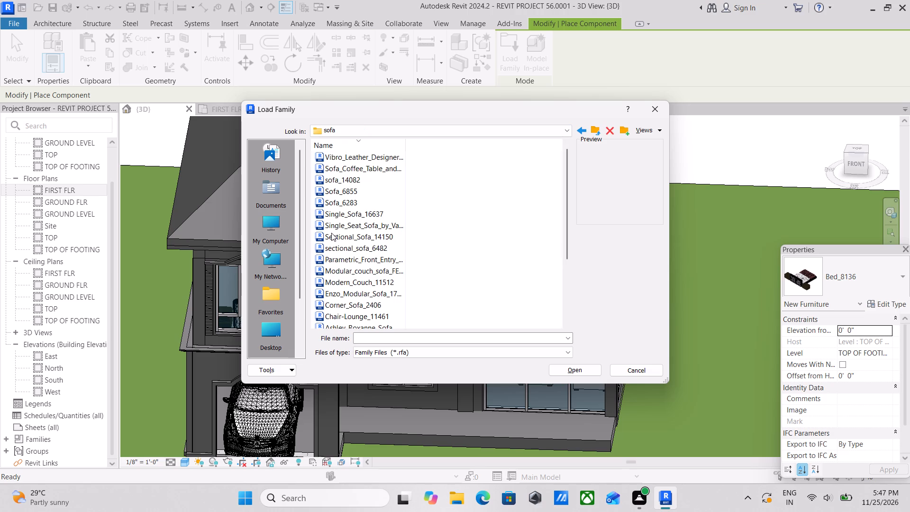
Compare the sofa previews, including sofa_14082, Sofa_6855 and the sofa with coffee table and floor lamp, and load Sofa_6283.
{"action": "left_click", "coordinate": [337, 207]}
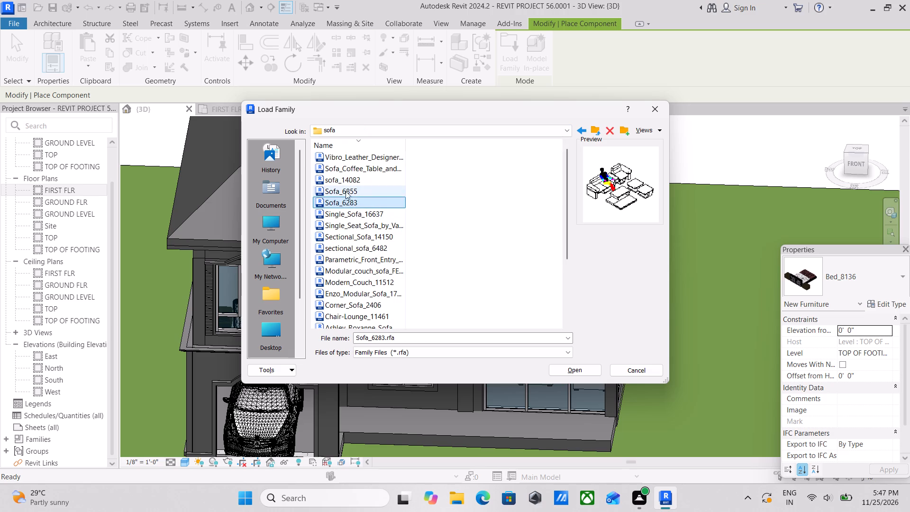
{"action": "left_click", "coordinate": [348, 185]}
{"action": "left_click", "coordinate": [346, 195]}
{"action": "left_click", "coordinate": [346, 207]}
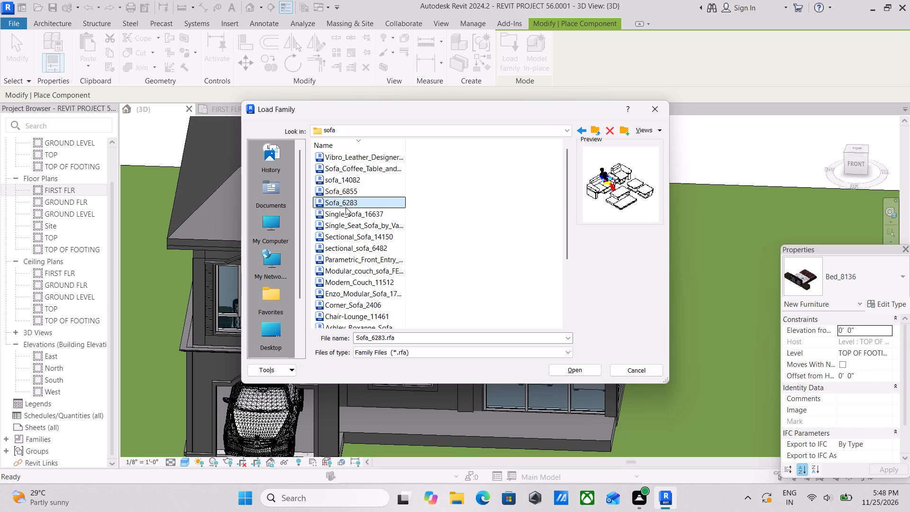
{"action": "scroll", "coordinate": [337, 278], "scroll_direction": "down", "scroll_amount": 2}
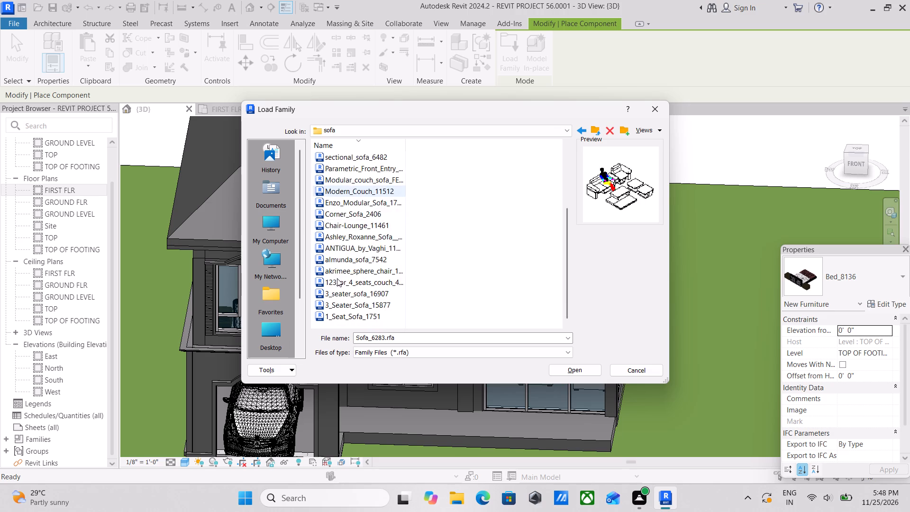
{"action": "scroll", "coordinate": [337, 278], "scroll_direction": "down", "scroll_amount": 1}
{"action": "scroll", "coordinate": [341, 275], "scroll_direction": "up", "scroll_amount": 2}
{"action": "scroll", "coordinate": [364, 221], "scroll_direction": "up", "scroll_amount": 2}
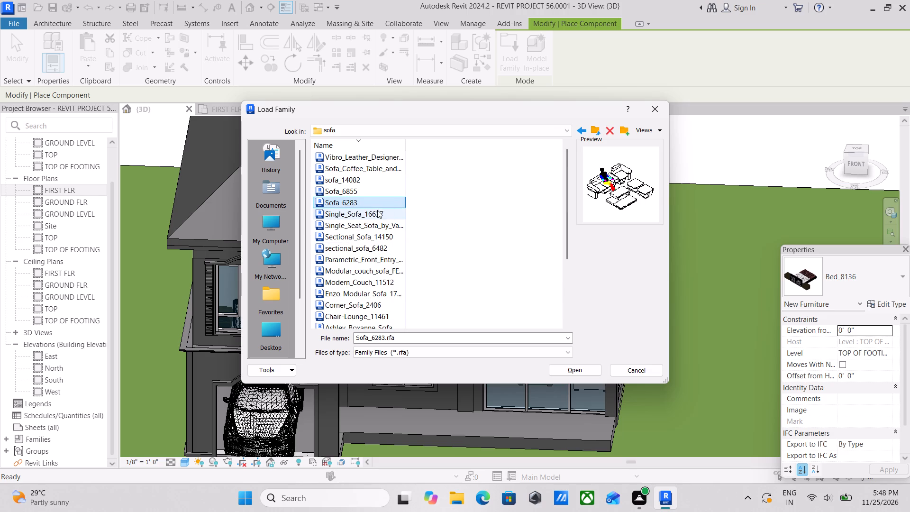
{"action": "left_click", "coordinate": [376, 211]}
{"action": "left_click", "coordinate": [378, 222]}
{"action": "left_click", "coordinate": [355, 183]}
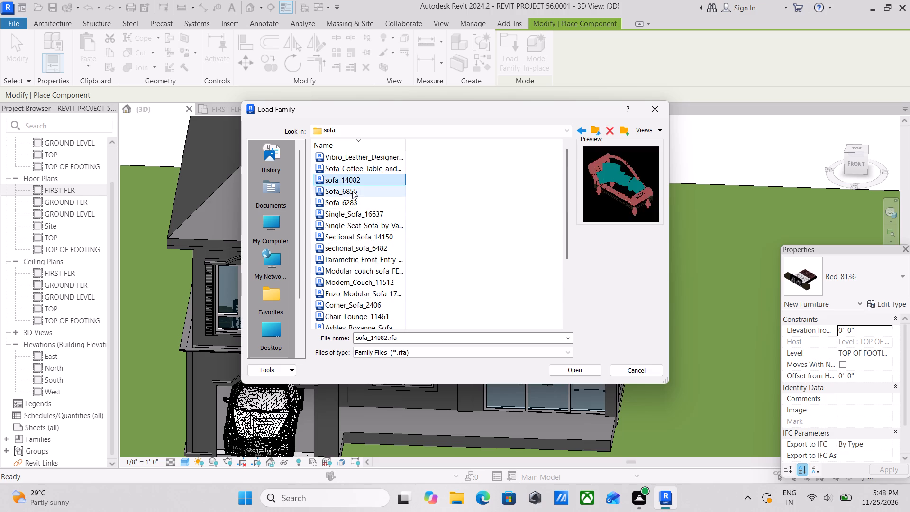
{"action": "left_click", "coordinate": [351, 193]}
{"action": "left_click", "coordinate": [355, 169]}
{"action": "left_click", "coordinate": [358, 154]}
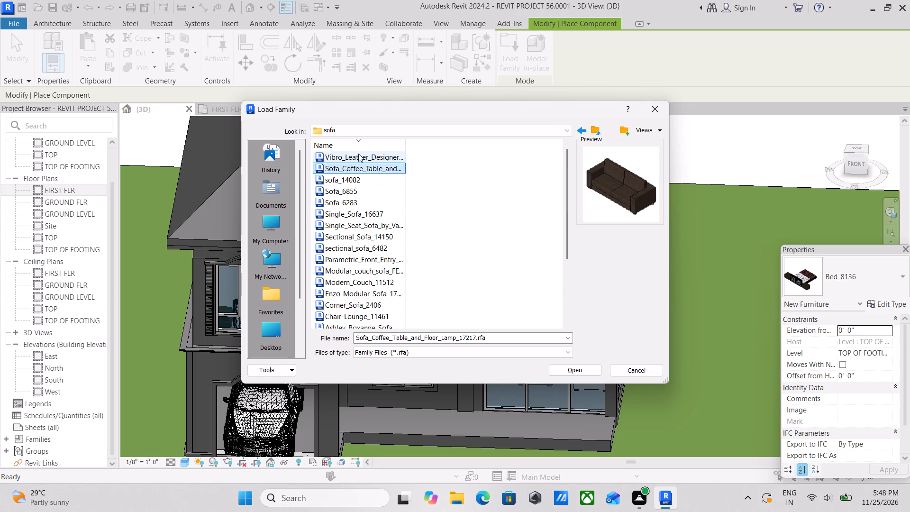
{"action": "left_click", "coordinate": [356, 196]}
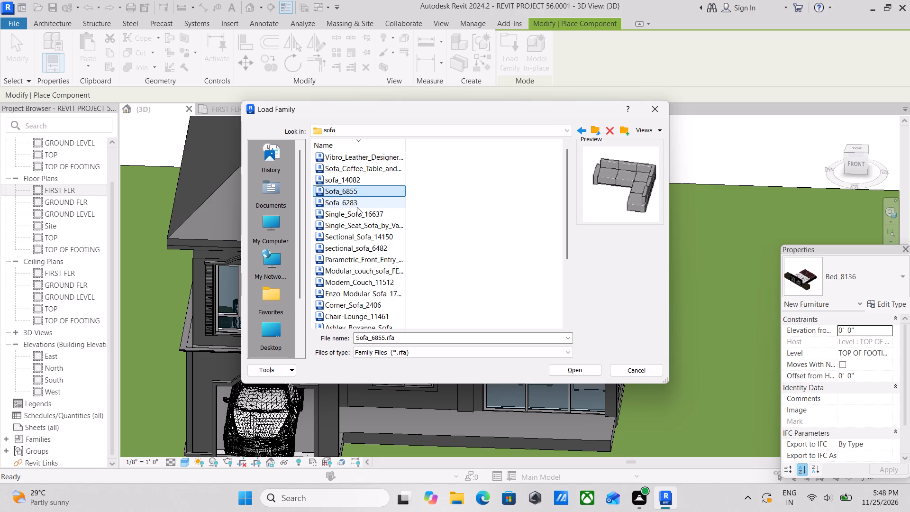
{"action": "left_click", "coordinate": [357, 207]}
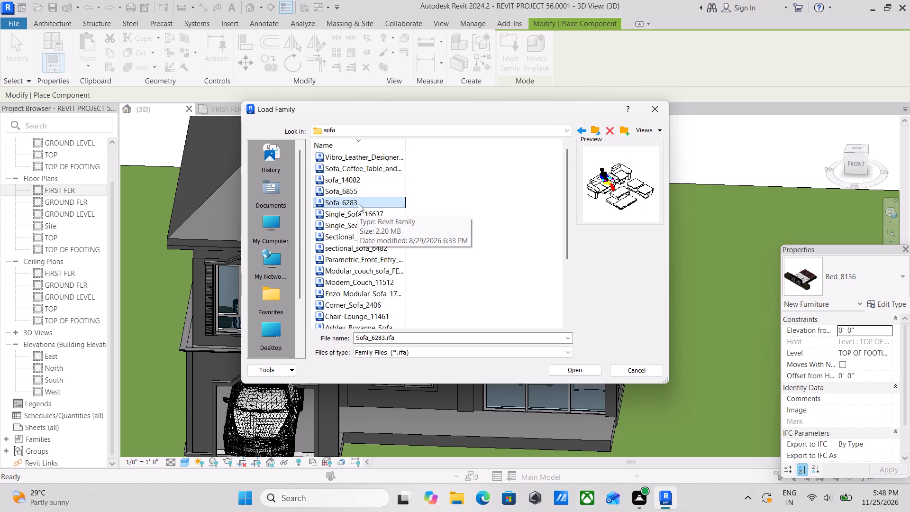
{"action": "left_click", "coordinate": [329, 186]}
{"action": "left_click", "coordinate": [332, 181]}
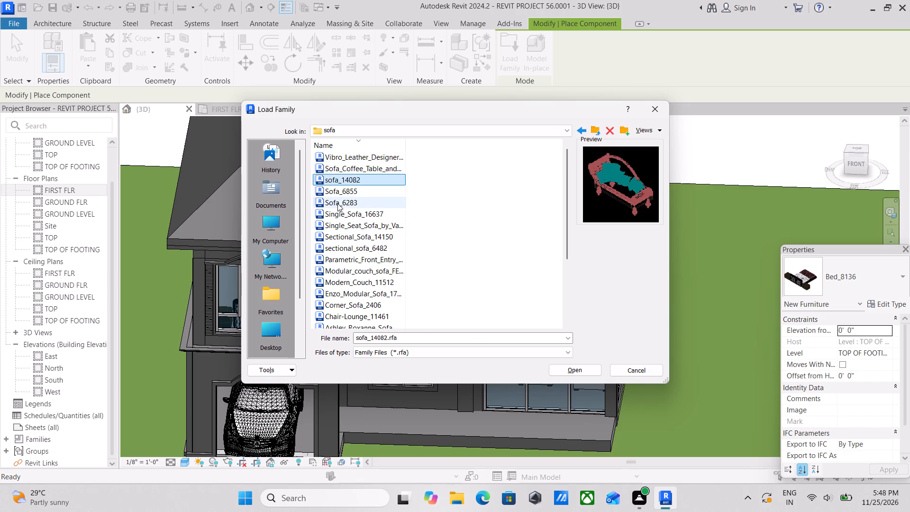
{"action": "left_click", "coordinate": [337, 203]}
{"action": "left_click", "coordinate": [571, 369]}
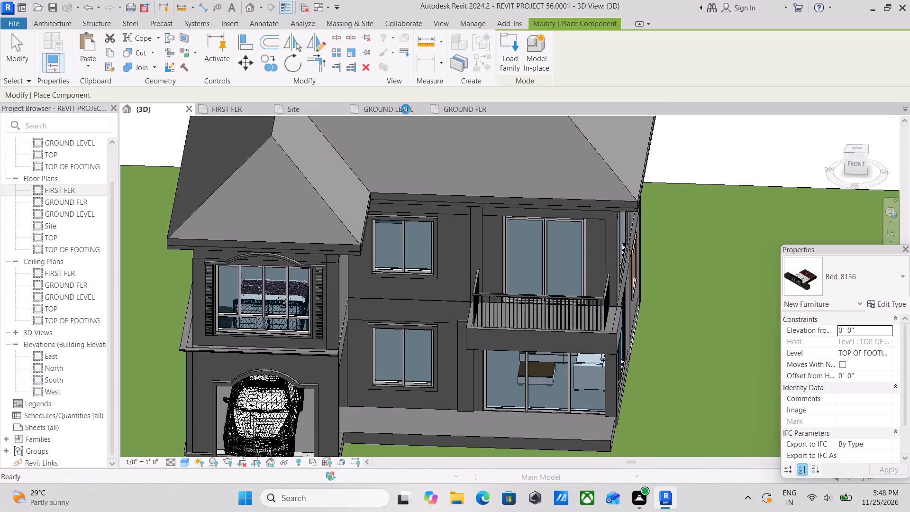
Place the Sofa_6283 set in the first-floor living room, rotated so the long sofa backs onto the exterior window wall.
{"action": "left_click", "coordinate": [228, 108]}
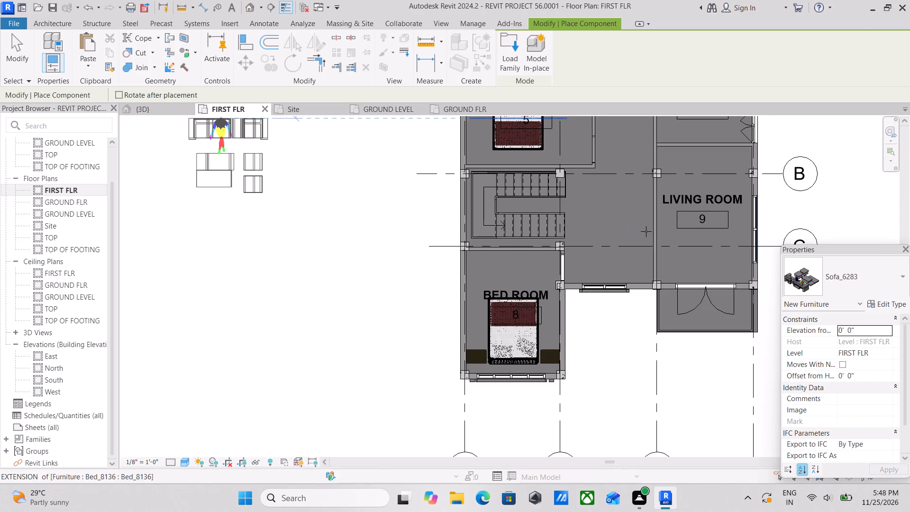
{"action": "scroll", "coordinate": [651, 231], "scroll_direction": "up", "scroll_amount": 2}
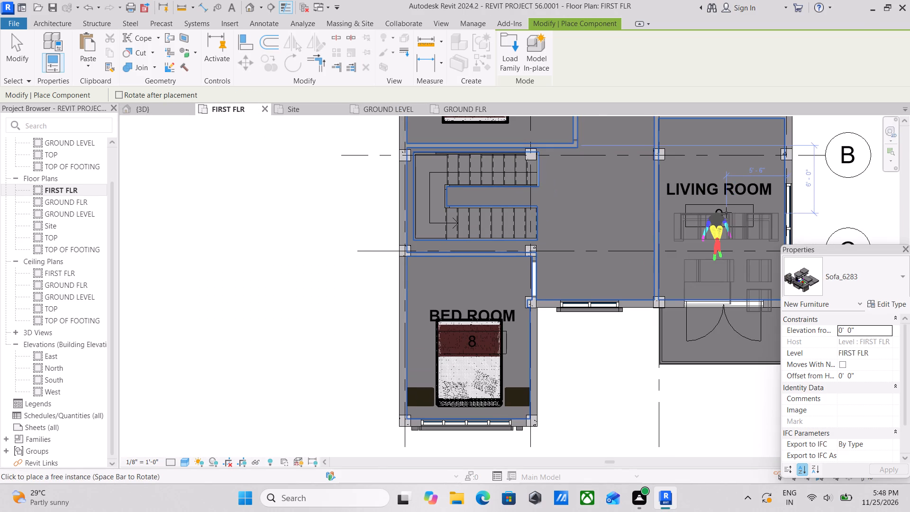
{"action": "key", "text": "space"}
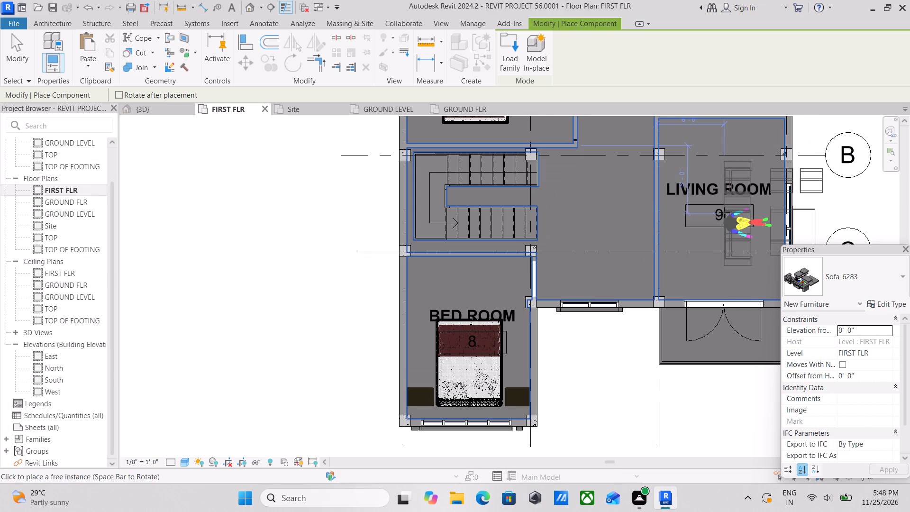
{"action": "key", "text": "space"}
{"action": "key", "text": "space"}
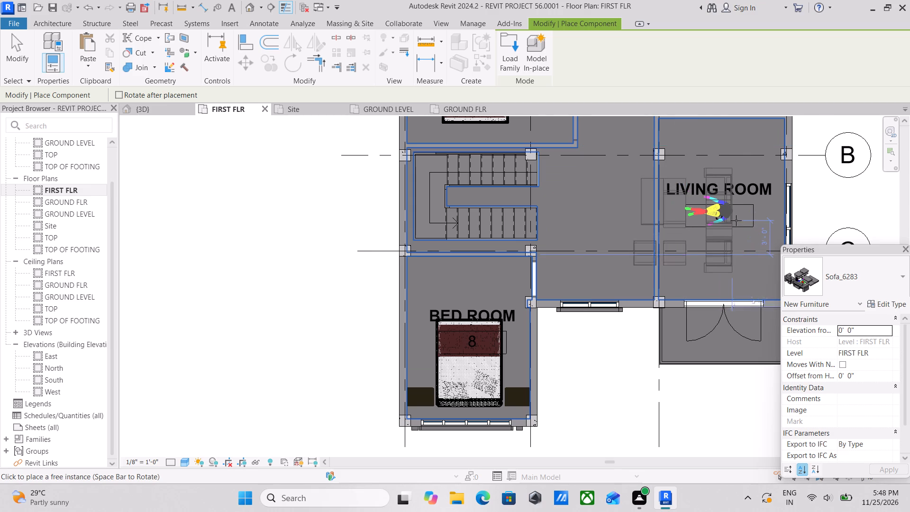
{"action": "scroll", "coordinate": [741, 222], "scroll_direction": "up", "scroll_amount": 1}
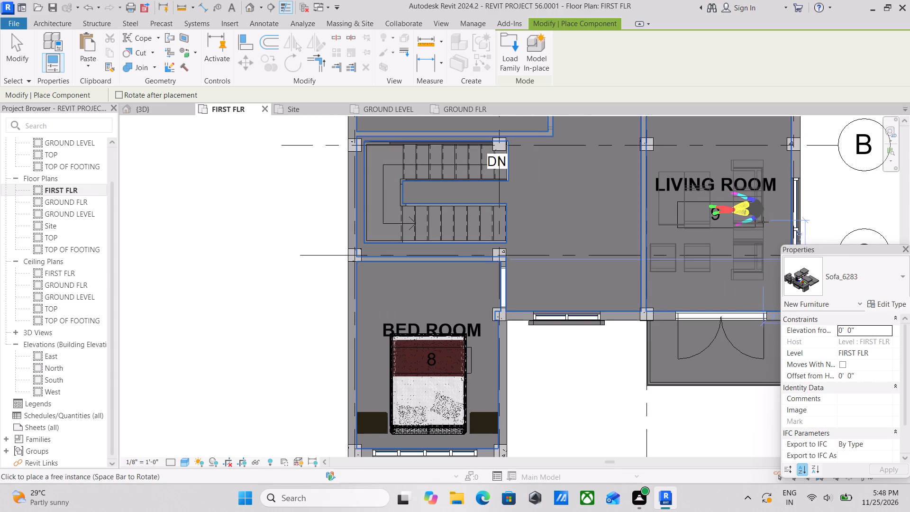
{"action": "middle_click_drag", "start_coordinate": [764, 225], "coordinate": [591, 237]}
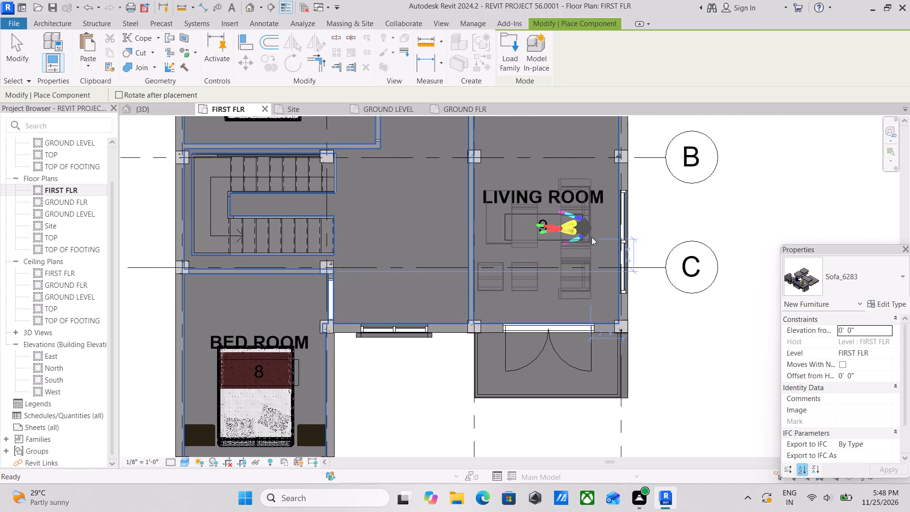
{"action": "scroll", "coordinate": [591, 237], "scroll_direction": "up", "scroll_amount": 4}
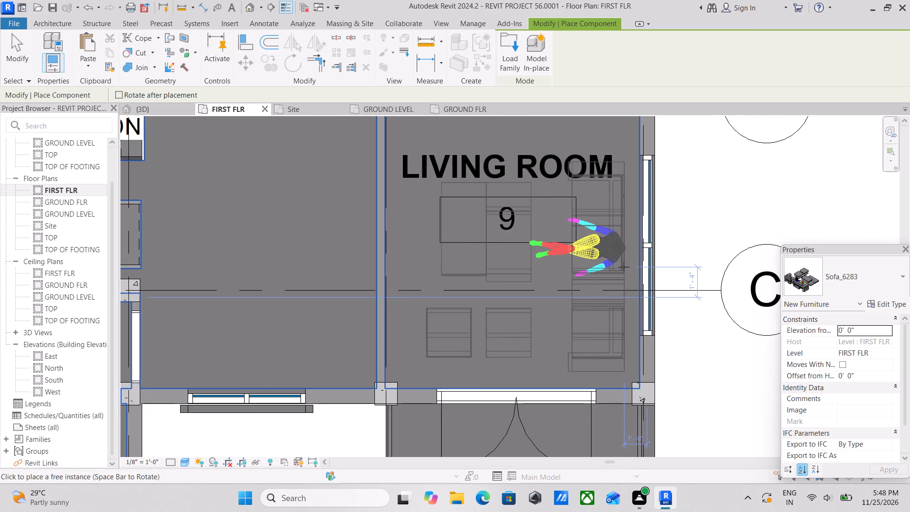
{"action": "left_click", "coordinate": [624, 270]}
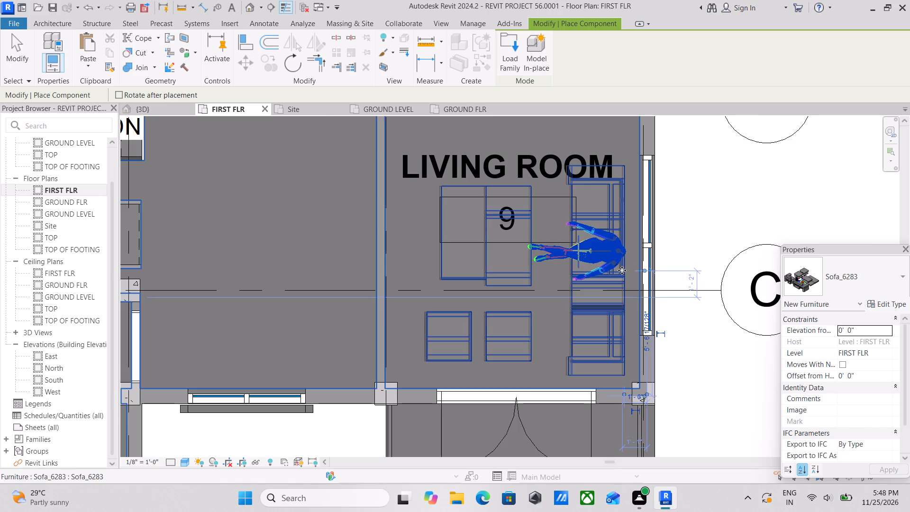
{"action": "scroll", "coordinate": [622, 270], "scroll_direction": "down", "scroll_amount": 3}
{"action": "key", "text": "Escape"}
{"action": "key", "text": "Escape"}
{"action": "scroll", "coordinate": [613, 272], "scroll_direction": "down", "scroll_amount": 3}
{"action": "key", "text": "Escape"}
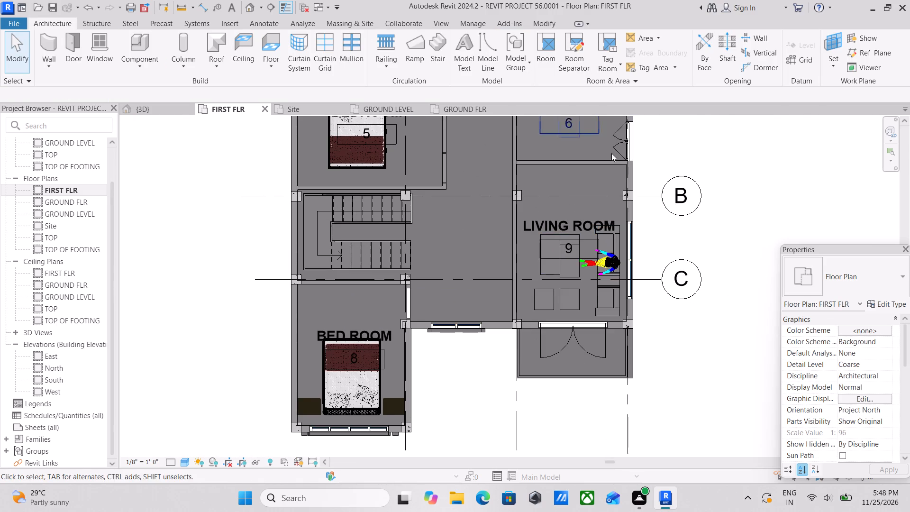
{"action": "scroll", "coordinate": [617, 222], "scroll_direction": "down", "scroll_amount": 2}
{"action": "key", "text": "Escape"}
Examine the first-floor sofa set and the house exterior in 3D, and check the ground level plan layout.
{"action": "left_click", "coordinate": [139, 109]}
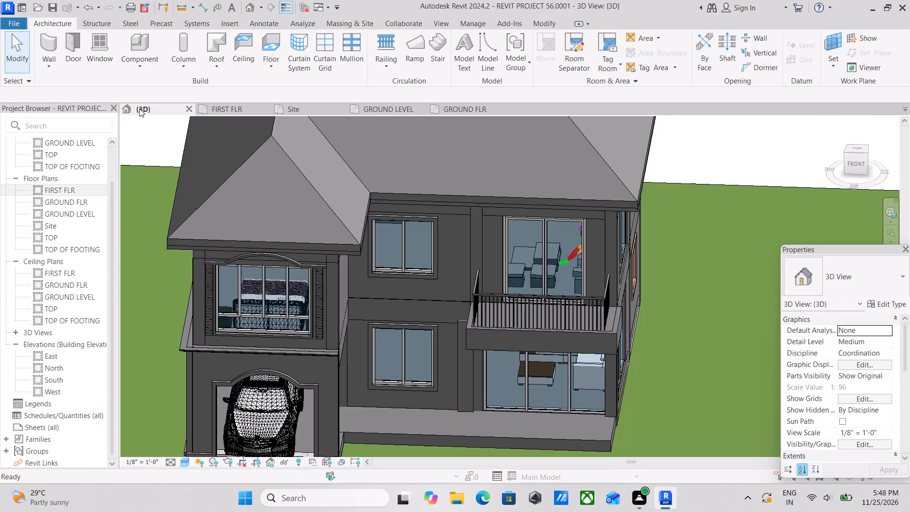
{"action": "scroll", "coordinate": [629, 308], "scroll_direction": "up", "scroll_amount": 3}
{"action": "key", "text": "Escape"}
{"action": "scroll", "coordinate": [605, 276], "scroll_direction": "up", "scroll_amount": 2}
{"action": "scroll", "coordinate": [572, 270], "scroll_direction": "down", "scroll_amount": 3}
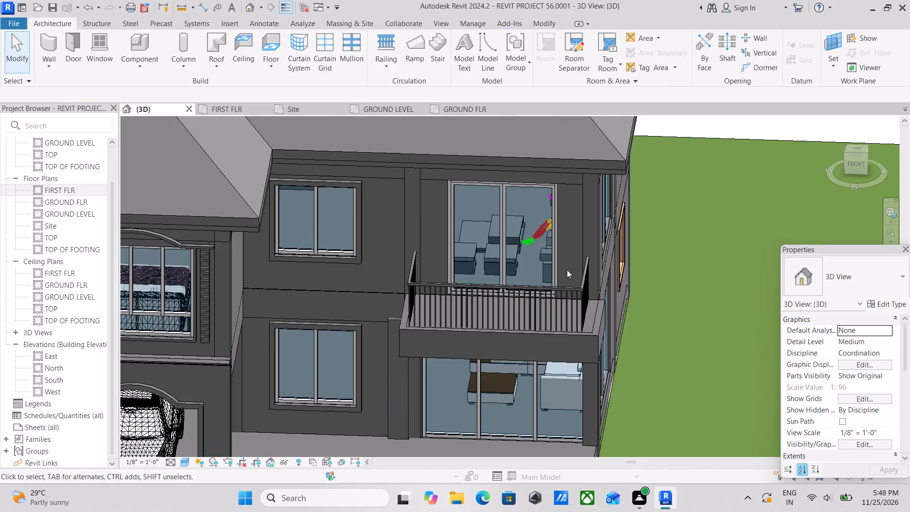
{"action": "middle_click_drag", "start_coordinate": [589, 244], "coordinate": [639, 208], "text": "shift"}
{"action": "middle_click_drag", "start_coordinate": [634, 229], "coordinate": [520, 196], "text": "shift"}
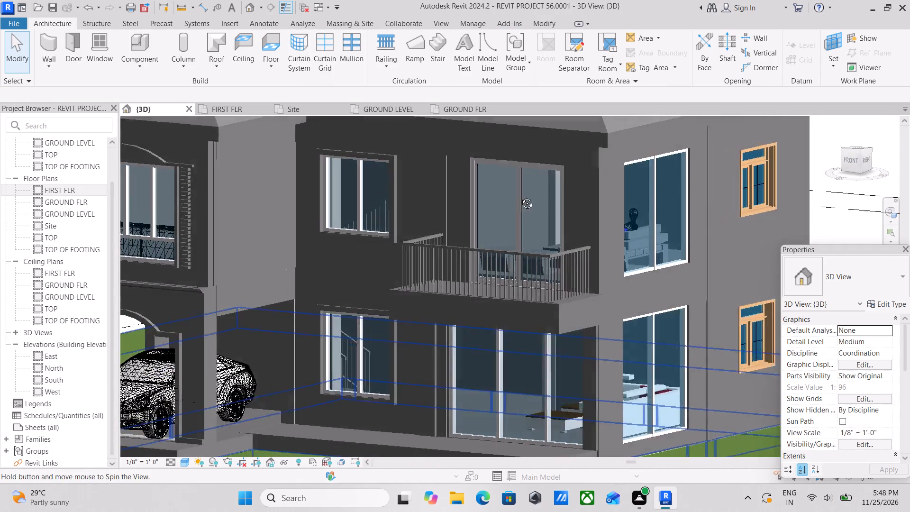
{"action": "middle_click_drag", "start_coordinate": [520, 196], "coordinate": [479, 195], "text": "shift"}
{"action": "middle_click_drag", "start_coordinate": [584, 219], "coordinate": [586, 206], "text": "shift"}
{"action": "scroll", "coordinate": [609, 218], "scroll_direction": "down", "scroll_amount": 3}
{"action": "middle_click_drag", "start_coordinate": [650, 248], "coordinate": [619, 245], "text": "shift"}
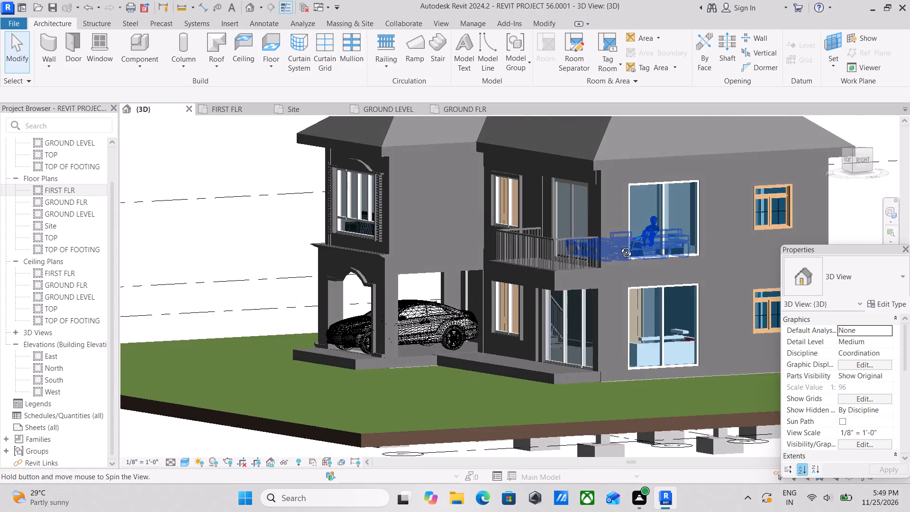
{"action": "middle_click_drag", "start_coordinate": [619, 245], "coordinate": [586, 245], "text": "shift"}
{"action": "scroll", "coordinate": [583, 246], "scroll_direction": "down", "scroll_amount": 1}
{"action": "middle_click_drag", "start_coordinate": [583, 246], "coordinate": [673, 227]}
{"action": "scroll", "coordinate": [643, 241], "scroll_direction": "down", "scroll_amount": 1}
{"action": "middle_click_drag", "start_coordinate": [643, 241], "coordinate": [620, 245], "text": "shift"}
{"action": "middle_click_drag", "start_coordinate": [681, 246], "coordinate": [490, 229]}
{"action": "middle_click_drag", "start_coordinate": [483, 229], "coordinate": [394, 283], "text": "shift"}
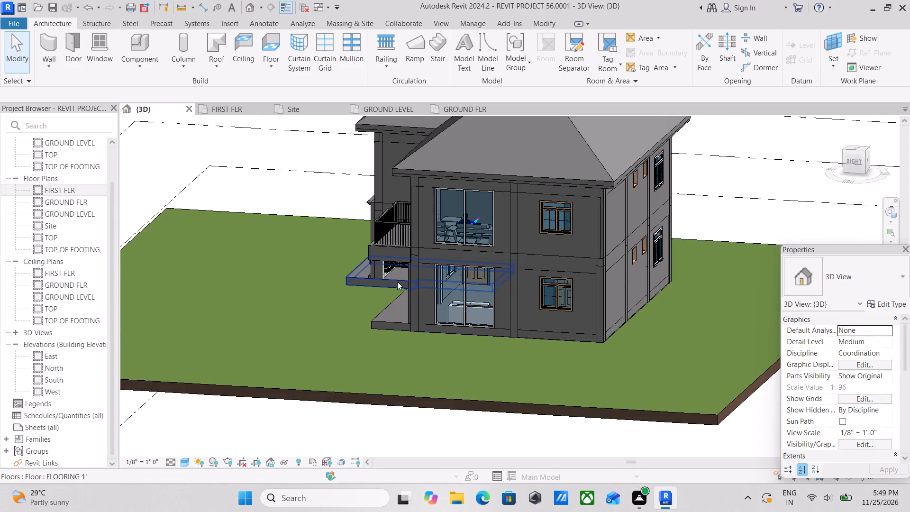
{"action": "middle_click_drag", "start_coordinate": [512, 275], "coordinate": [606, 297], "text": "shift"}
{"action": "middle_click_drag", "start_coordinate": [494, 236], "coordinate": [540, 271]}
{"action": "scroll", "coordinate": [542, 271], "scroll_direction": "up", "scroll_amount": 1}
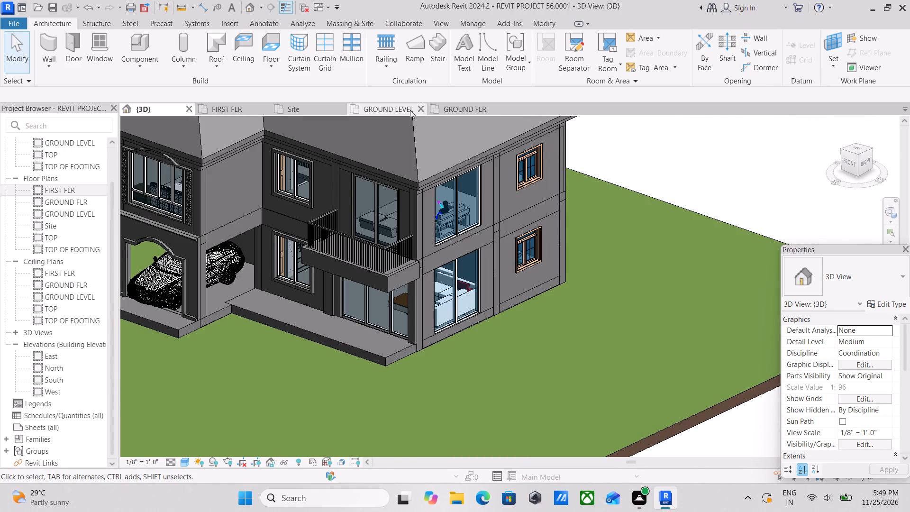
{"action": "left_click", "coordinate": [387, 108]}
{"action": "scroll", "coordinate": [544, 189], "scroll_direction": "up", "scroll_amount": 2}
{"action": "scroll", "coordinate": [591, 176], "scroll_direction": "up", "scroll_amount": 2}
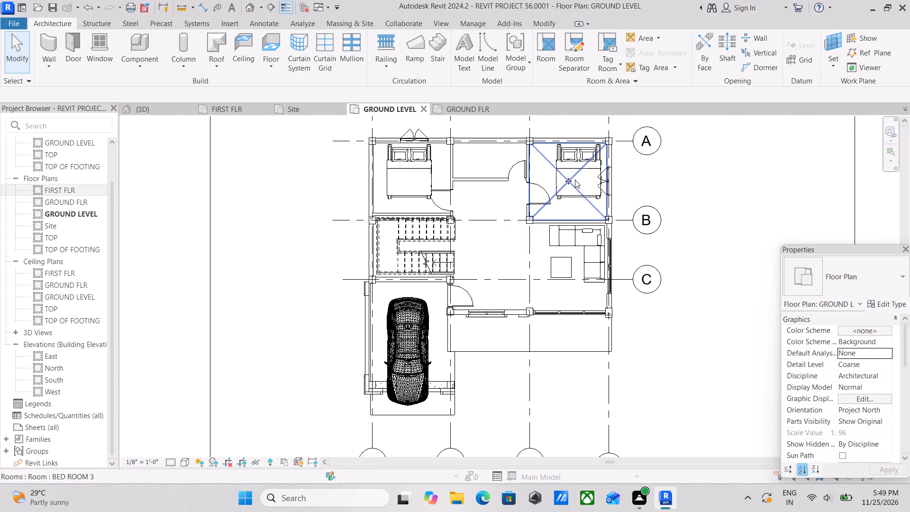
{"action": "scroll", "coordinate": [561, 203], "scroll_direction": "up", "scroll_amount": 1}
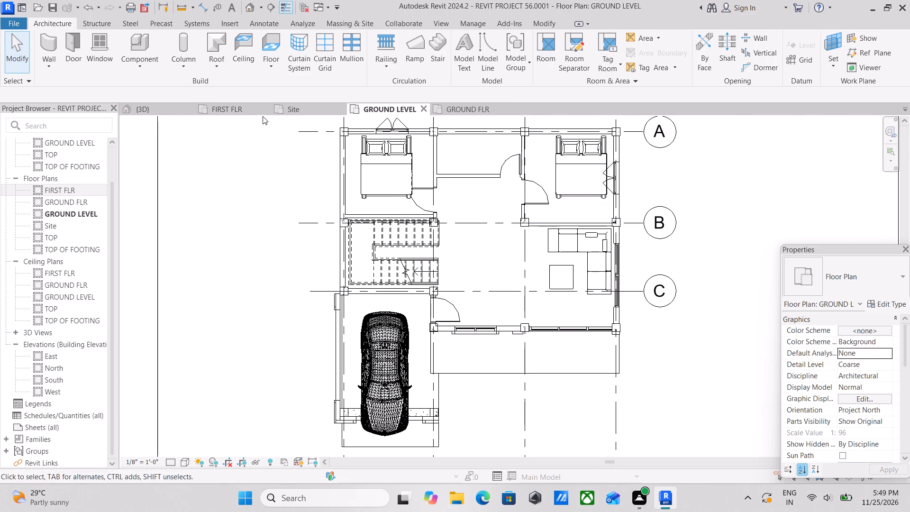
Change the first-floor toilet's casement window to the Fixed 24" x 24" type.
{"action": "left_click", "coordinate": [231, 107]}
{"action": "middle_click_drag", "start_coordinate": [652, 225], "coordinate": [651, 326]}
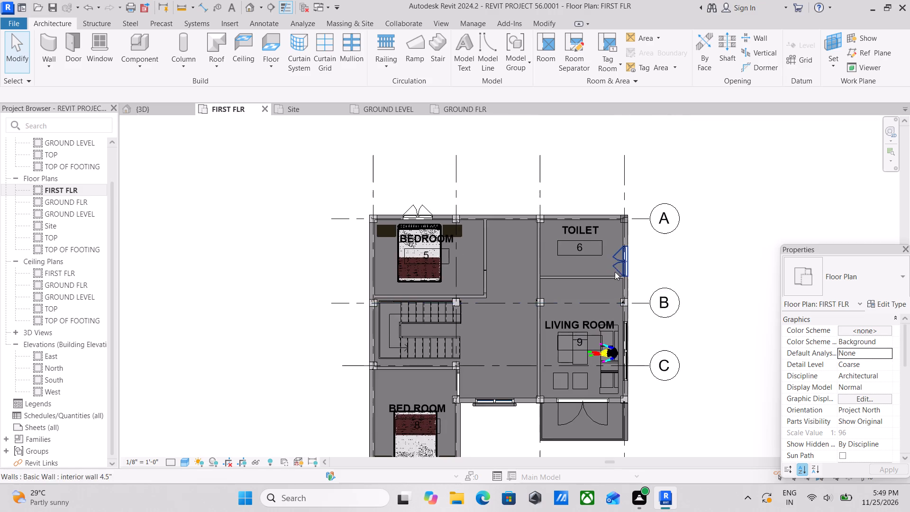
{"action": "scroll", "coordinate": [610, 256], "scroll_direction": "up", "scroll_amount": 2}
{"action": "left_click", "coordinate": [634, 257]}
{"action": "scroll", "coordinate": [634, 257], "scroll_direction": "up", "scroll_amount": 2}
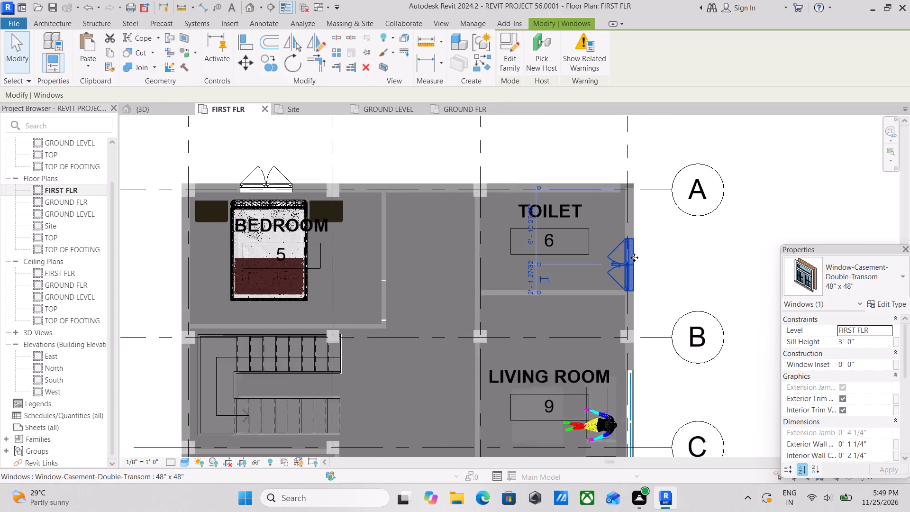
{"action": "scroll", "coordinate": [634, 257], "scroll_direction": "up", "scroll_amount": 1}
{"action": "left_click", "coordinate": [881, 277]}
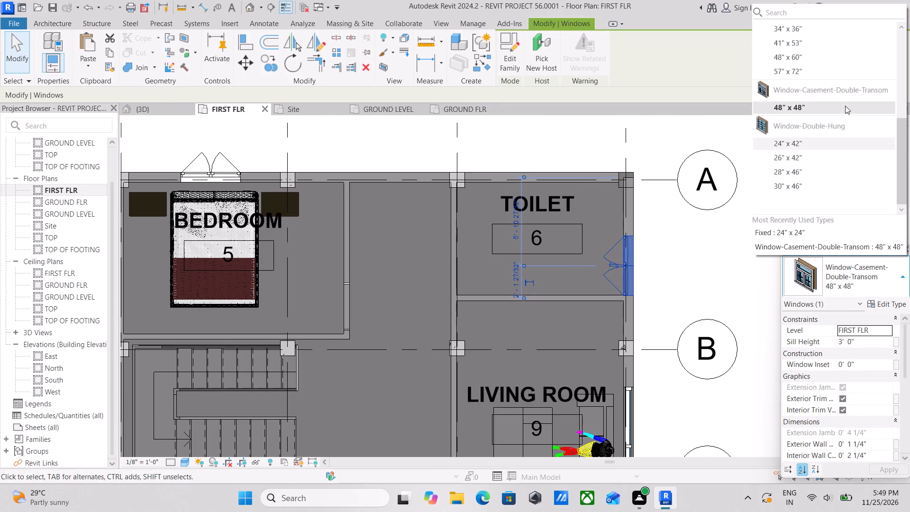
{"action": "scroll", "coordinate": [845, 106], "scroll_direction": "up", "scroll_amount": 9}
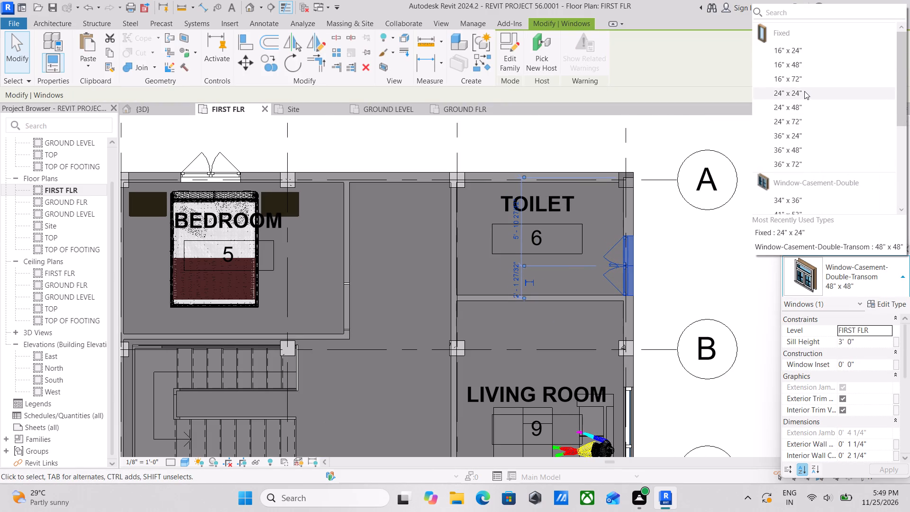
{"action": "left_click", "coordinate": [804, 91]}
{"action": "scroll", "coordinate": [678, 243], "scroll_direction": "up", "scroll_amount": 2}
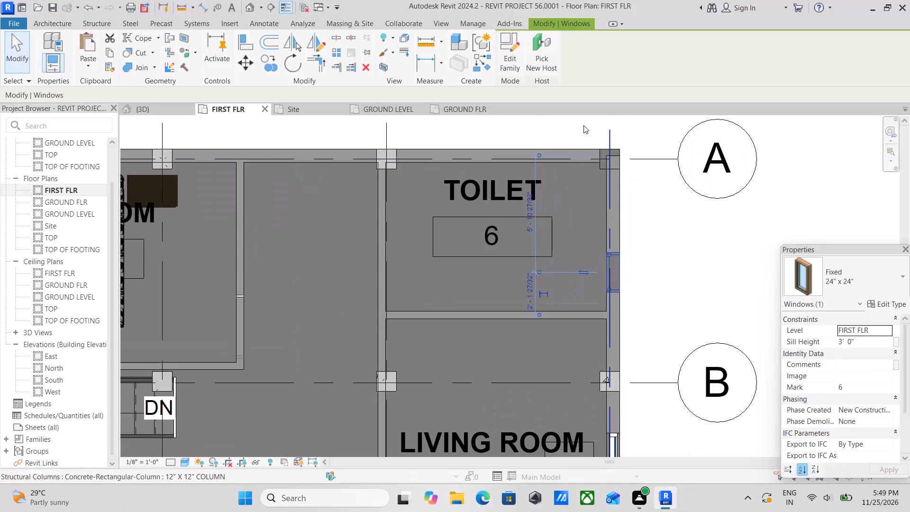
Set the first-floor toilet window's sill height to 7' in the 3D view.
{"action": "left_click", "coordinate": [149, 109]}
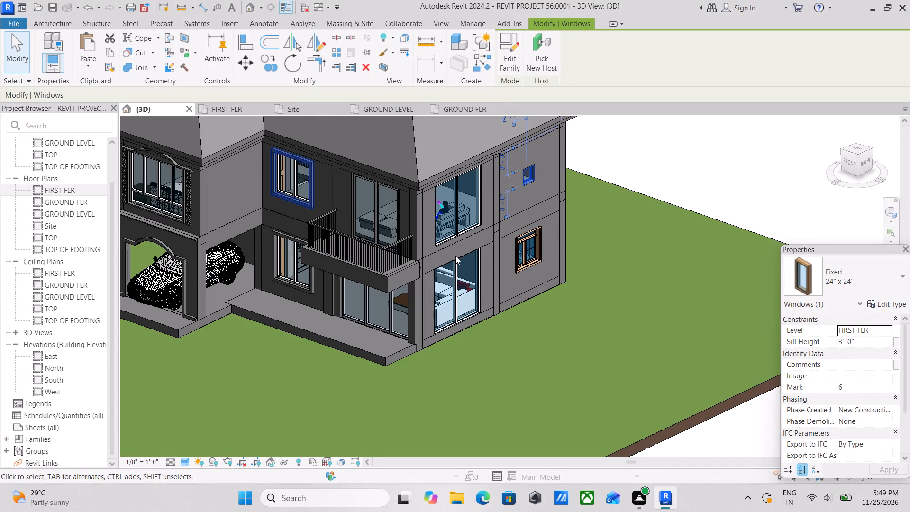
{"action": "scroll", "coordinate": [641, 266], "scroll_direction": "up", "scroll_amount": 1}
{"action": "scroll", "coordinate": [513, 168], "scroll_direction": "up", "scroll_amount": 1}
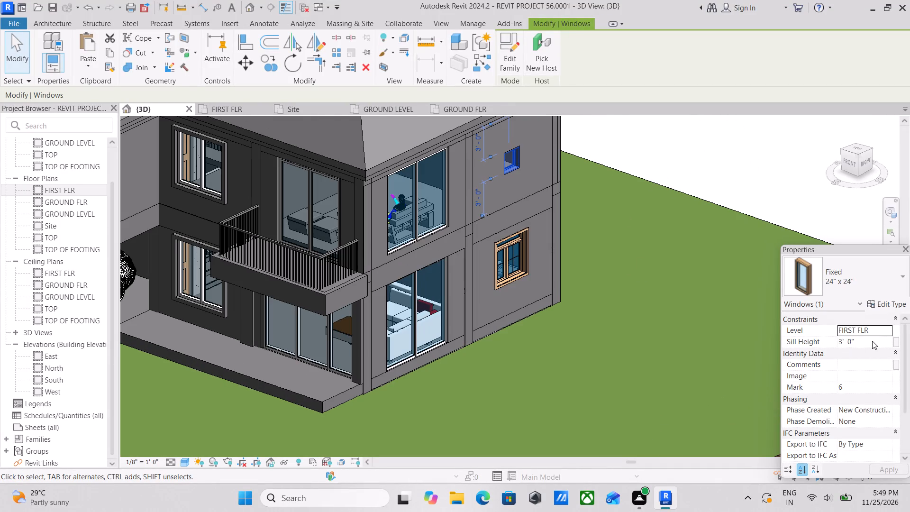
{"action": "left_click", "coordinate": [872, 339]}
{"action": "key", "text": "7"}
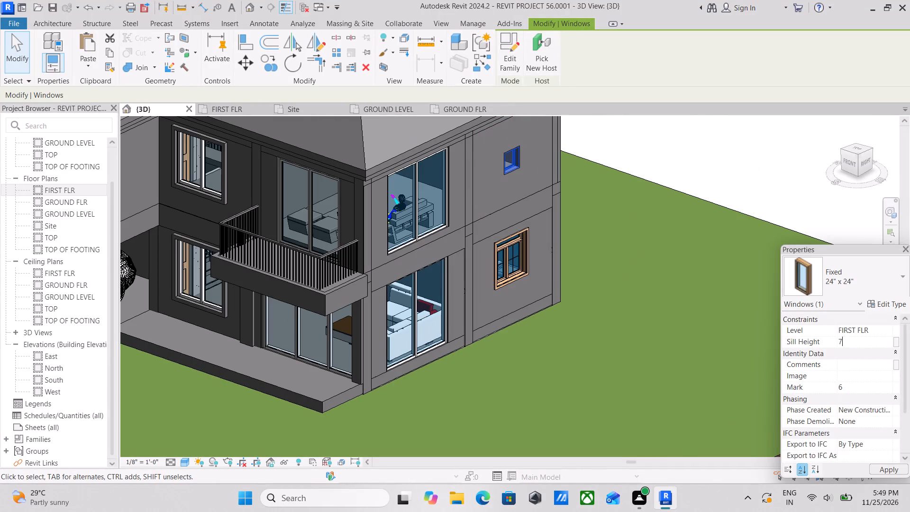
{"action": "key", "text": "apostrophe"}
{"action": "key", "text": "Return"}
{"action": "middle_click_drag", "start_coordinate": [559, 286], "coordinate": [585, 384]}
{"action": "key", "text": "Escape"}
Set the sill height of the first-floor toilet's fixed window to 6'.
{"action": "scroll", "coordinate": [541, 238], "scroll_direction": "up", "scroll_amount": 2}
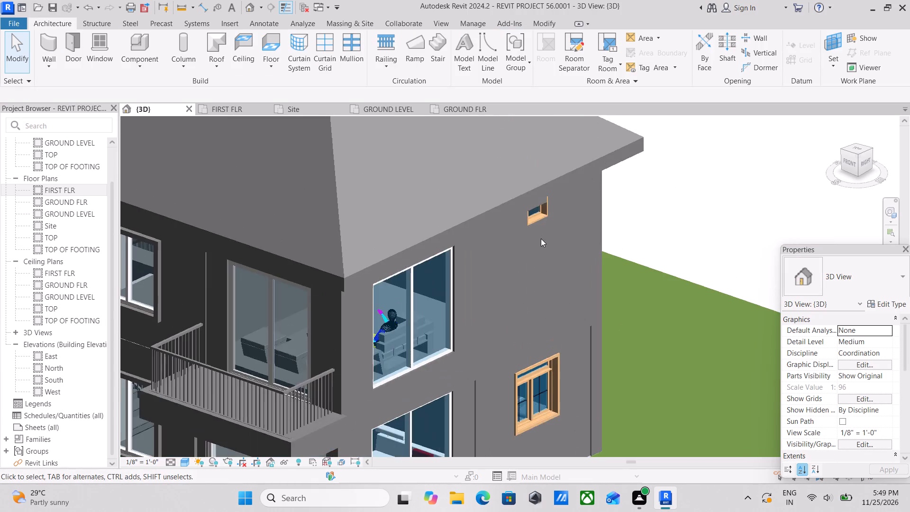
{"action": "scroll", "coordinate": [555, 293], "scroll_direction": "down", "scroll_amount": 2}
{"action": "middle_click_drag", "start_coordinate": [552, 295], "coordinate": [492, 248], "text": "shift"}
{"action": "middle_click_drag", "start_coordinate": [590, 325], "coordinate": [547, 302], "text": "shift"}
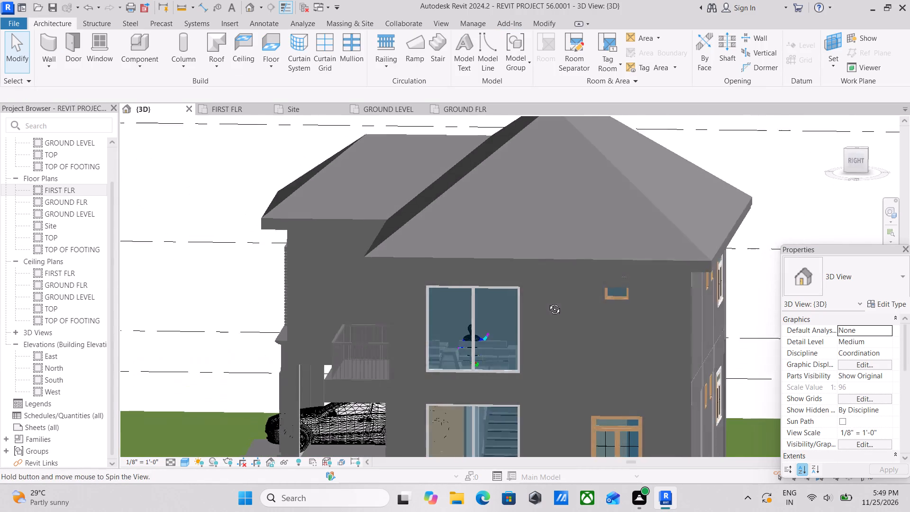
{"action": "middle_click_drag", "start_coordinate": [547, 302], "coordinate": [547, 301], "text": "shift"}
{"action": "left_click", "coordinate": [617, 296]}
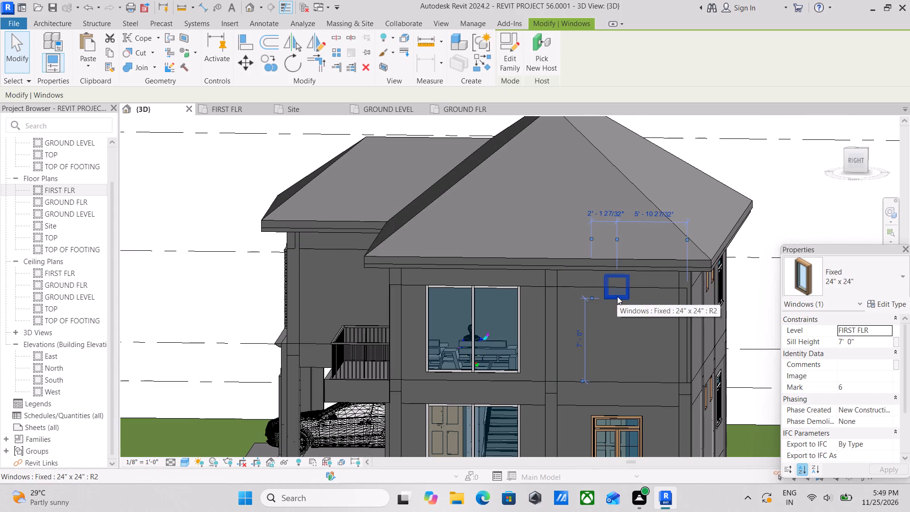
{"action": "left_click", "coordinate": [870, 339]}
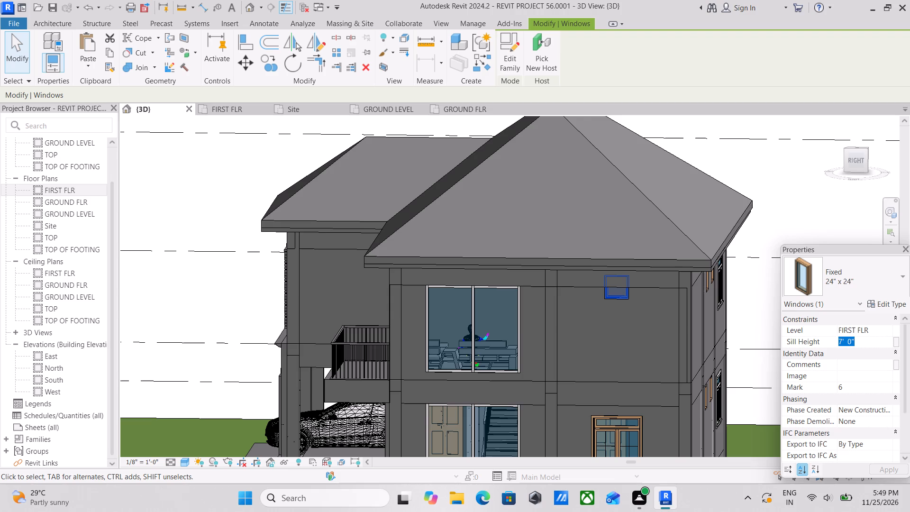
{"action": "type", "text": "6'"}
{"action": "key", "text": "Return"}
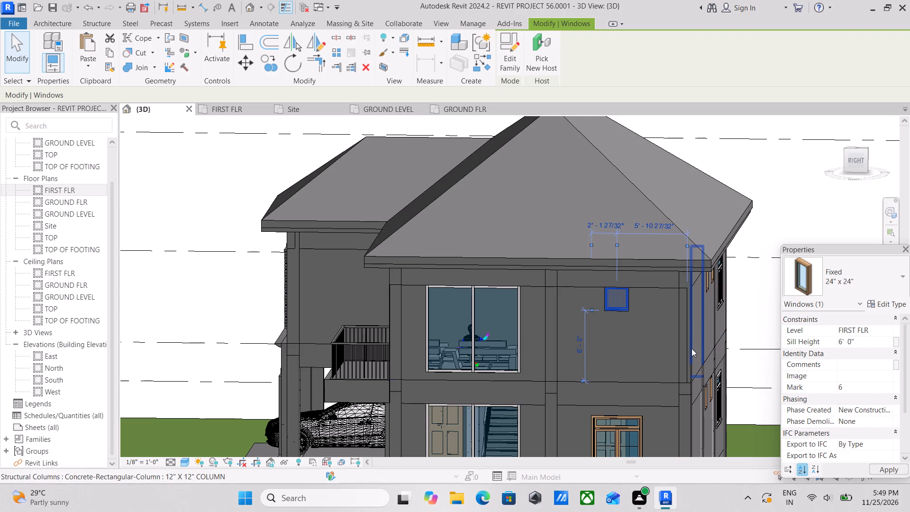
{"action": "key", "text": "Escape"}
Nudge the first-floor toilet window down to a sill height of 5' 8".
{"action": "scroll", "coordinate": [620, 313], "scroll_direction": "up", "scroll_amount": 1}
{"action": "left_click", "coordinate": [626, 310]}
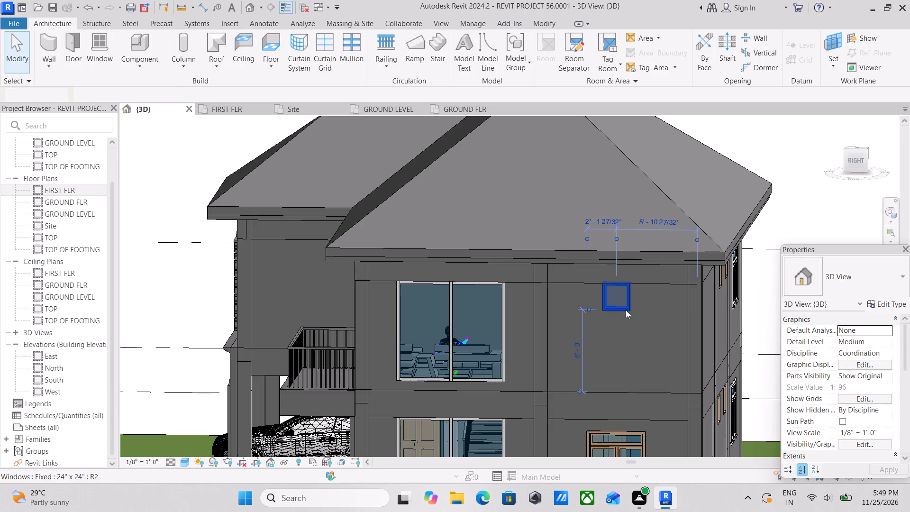
{"action": "key", "text": "Down"}
{"action": "key", "text": "Down"}
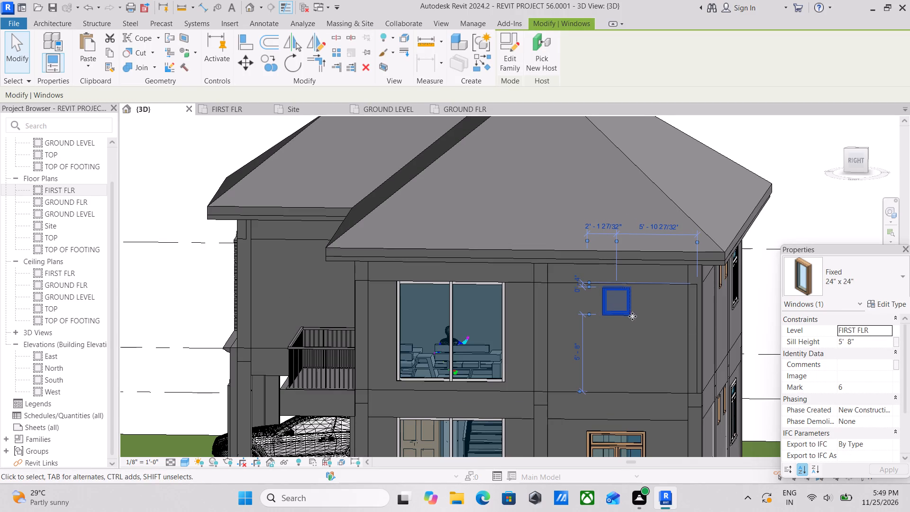
{"action": "key", "text": "Escape"}
Examine the whole house from the side and front in 3D, including the windows and balcony.
{"action": "scroll", "coordinate": [635, 326], "scroll_direction": "down", "scroll_amount": 4}
{"action": "middle_click_drag", "start_coordinate": [607, 336], "coordinate": [661, 366], "text": "shift"}
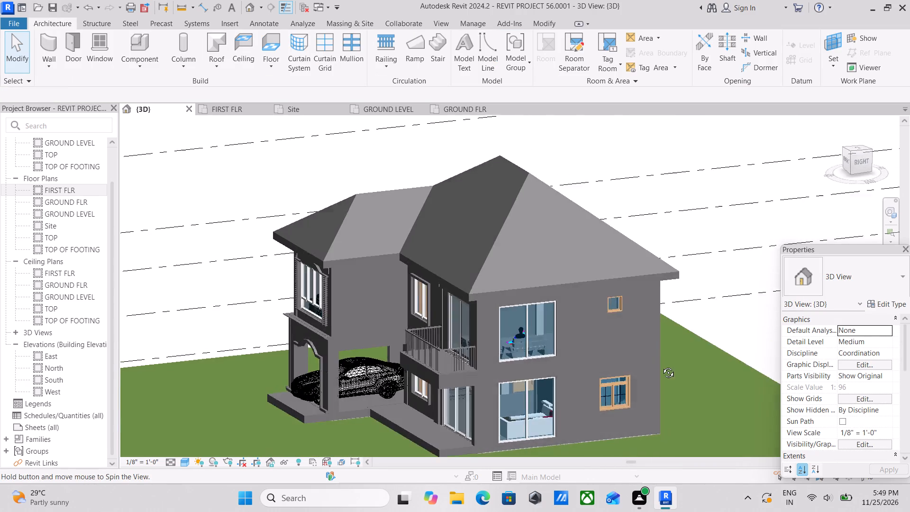
{"action": "middle_click_drag", "start_coordinate": [661, 366], "coordinate": [661, 364], "text": "shift"}
{"action": "middle_click_drag", "start_coordinate": [582, 350], "coordinate": [641, 329], "text": "shift"}
{"action": "scroll", "coordinate": [613, 337], "scroll_direction": "down", "scroll_amount": 1, "text": "shift"}
{"action": "middle_click_drag", "start_coordinate": [516, 347], "coordinate": [718, 309]}
{"action": "middle_click_drag", "start_coordinate": [637, 335], "coordinate": [739, 312], "text": "shift"}
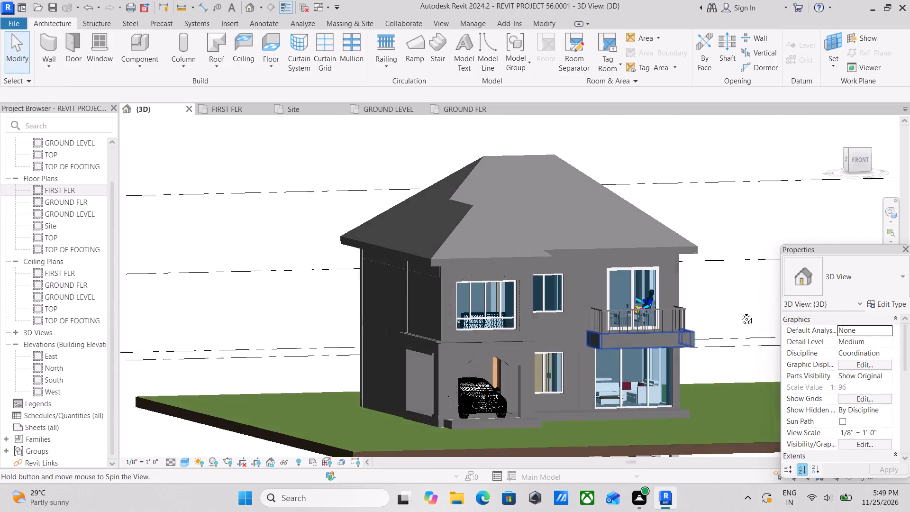
Examine the house exterior in 3D from the front, both sides and the back, including the carport, balcony and windows.
{"action": "middle_click_drag", "start_coordinate": [739, 312], "coordinate": [714, 366], "text": "shift"}
{"action": "middle_click_drag", "start_coordinate": [665, 341], "coordinate": [573, 323], "text": "shift"}
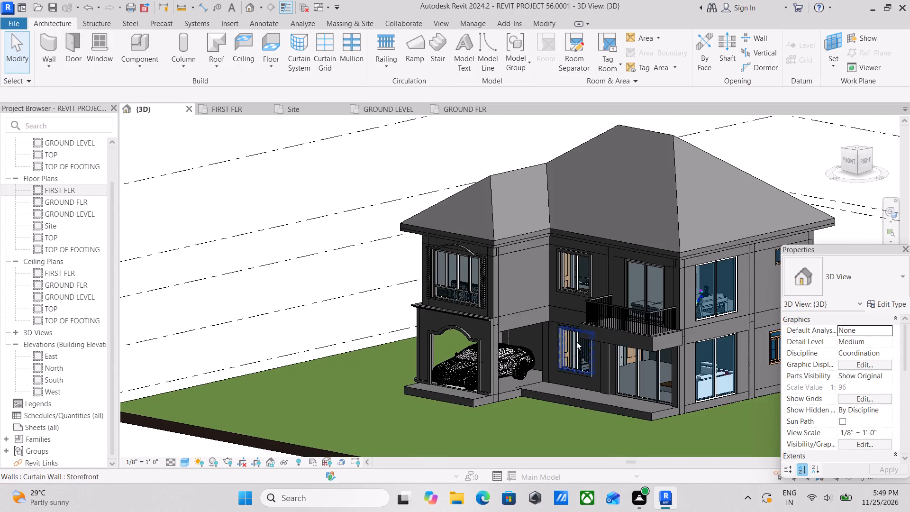
{"action": "middle_click_drag", "start_coordinate": [576, 341], "coordinate": [607, 330]}
{"action": "middle_click_drag", "start_coordinate": [583, 349], "coordinate": [558, 358]}
{"action": "middle_click_drag", "start_coordinate": [557, 355], "coordinate": [599, 398]}
{"action": "middle_click_drag", "start_coordinate": [504, 366], "coordinate": [547, 319]}
{"action": "middle_click_drag", "start_coordinate": [485, 373], "coordinate": [583, 362], "text": "shift"}
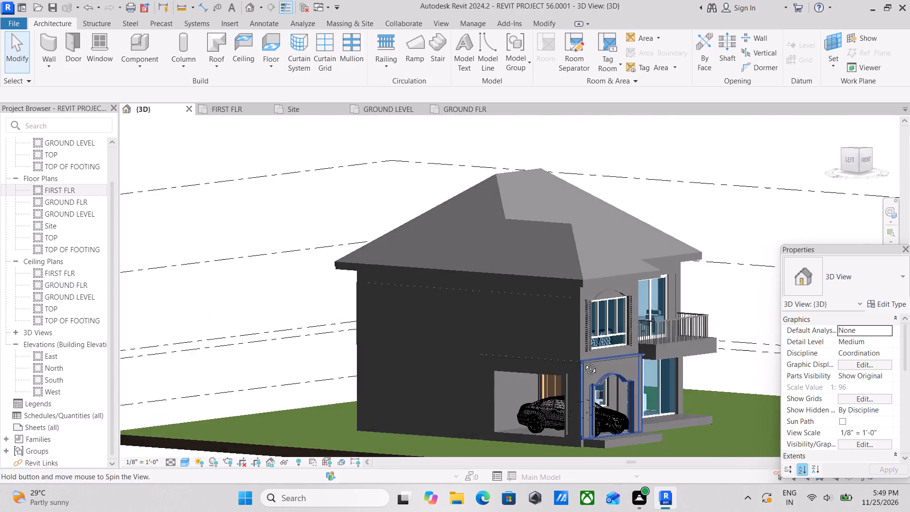
{"action": "middle_click_drag", "start_coordinate": [583, 362], "coordinate": [454, 362], "text": "shift"}
{"action": "middle_click_drag", "start_coordinate": [535, 344], "coordinate": [513, 347]}
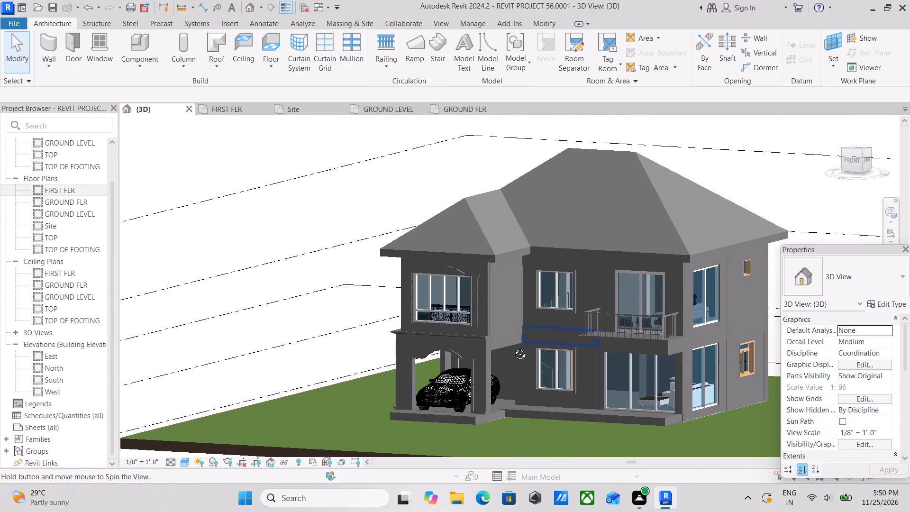
{"action": "middle_click_drag", "start_coordinate": [513, 347], "coordinate": [514, 349]}
{"action": "middle_click_drag", "start_coordinate": [598, 321], "coordinate": [619, 338], "text": "shift"}
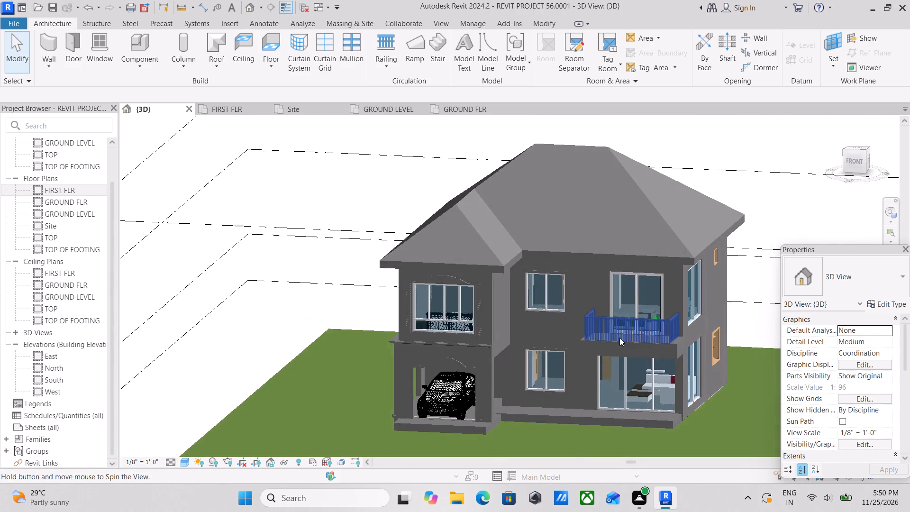
{"action": "scroll", "coordinate": [630, 360], "scroll_direction": "down", "scroll_amount": 2}
{"action": "middle_click_drag", "start_coordinate": [637, 377], "coordinate": [630, 349], "text": "shift"}
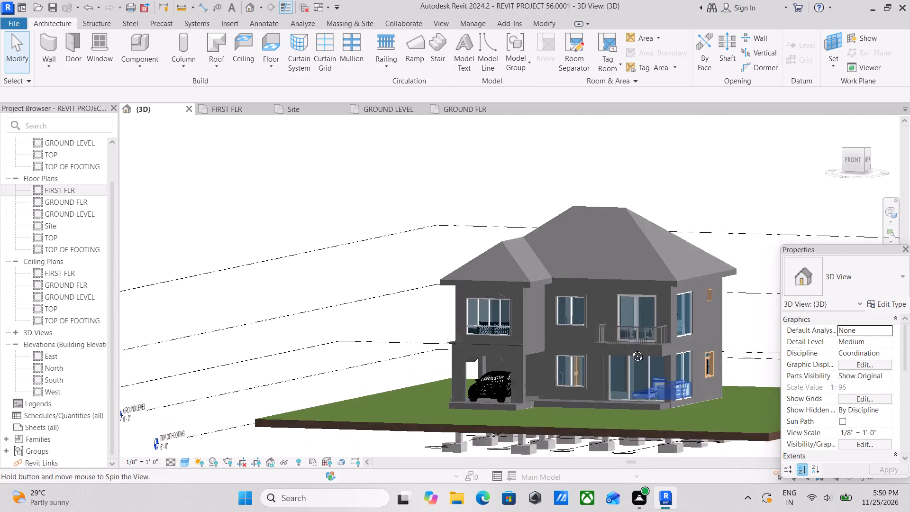
{"action": "middle_click_drag", "start_coordinate": [630, 349], "coordinate": [657, 365], "text": "shift"}
{"action": "middle_click_drag", "start_coordinate": [541, 370], "coordinate": [636, 415], "text": "shift"}
{"action": "middle_click_drag", "start_coordinate": [632, 413], "coordinate": [466, 381]}
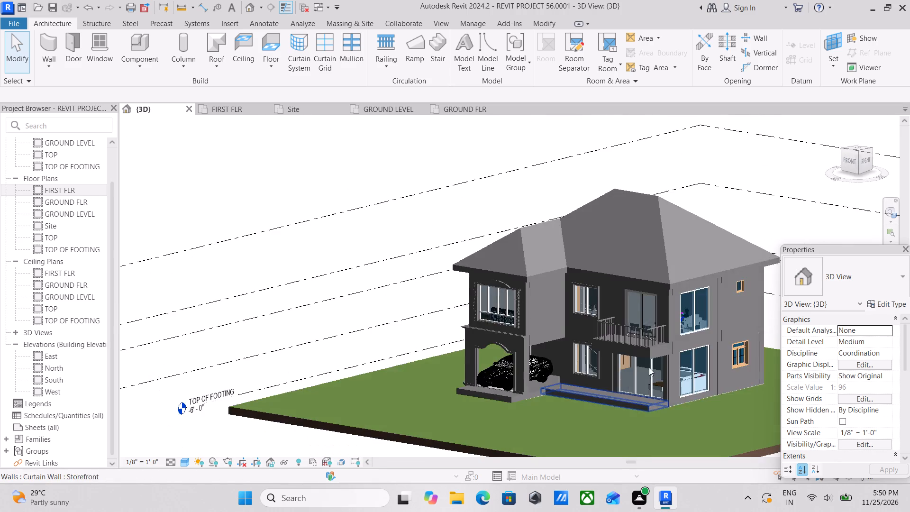
{"action": "middle_click_drag", "start_coordinate": [652, 367], "coordinate": [534, 381]}
{"action": "middle_click_drag", "start_coordinate": [683, 372], "coordinate": [563, 384]}
{"action": "middle_click_drag", "start_coordinate": [736, 374], "coordinate": [626, 336]}
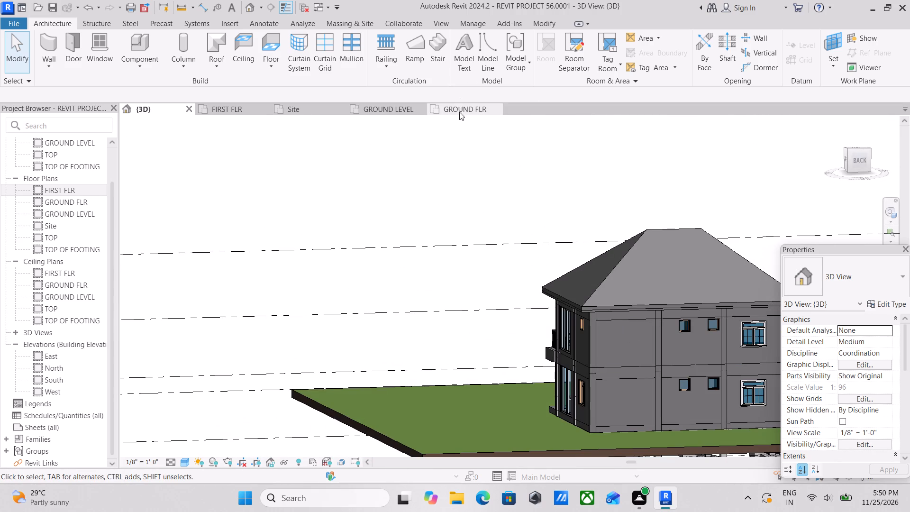
Review the GROUND FLR, GROUND LEVEL and FIRST FLR plans, examining the first floor's rooms, stair and interior walls.
{"action": "left_click", "coordinate": [461, 113]}
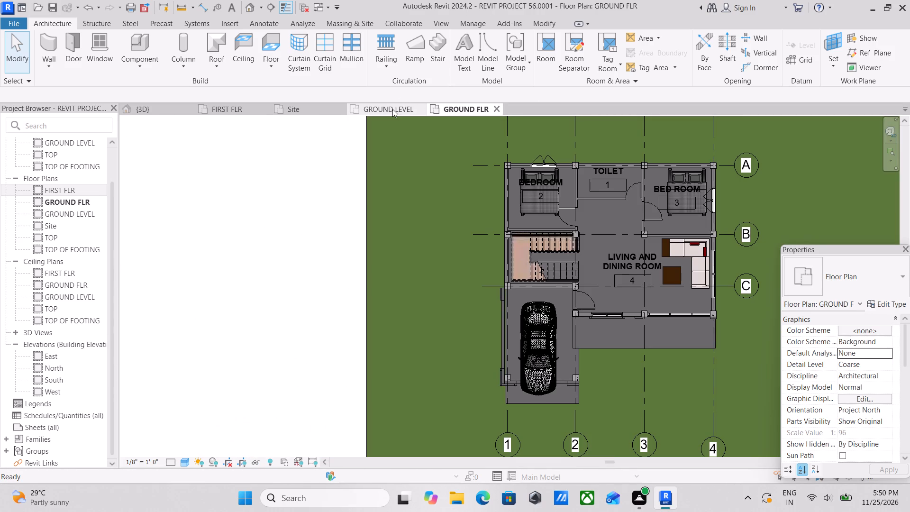
{"action": "left_click", "coordinate": [392, 109]}
{"action": "scroll", "coordinate": [599, 314], "scroll_direction": "down", "scroll_amount": 1}
{"action": "middle_click_drag", "start_coordinate": [599, 314], "coordinate": [623, 338]}
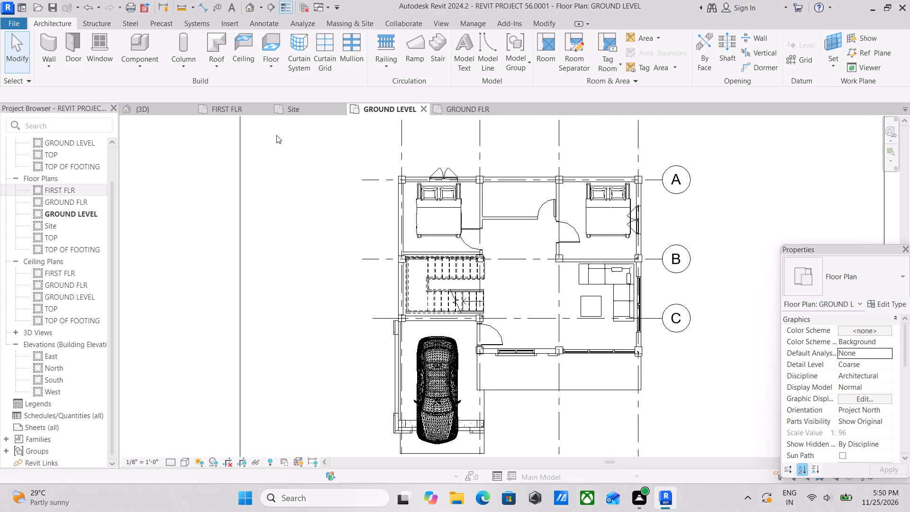
{"action": "left_click", "coordinate": [223, 107]}
{"action": "scroll", "coordinate": [478, 345], "scroll_direction": "down", "scroll_amount": 5}
{"action": "middle_click_drag", "start_coordinate": [479, 348], "coordinate": [519, 331]}
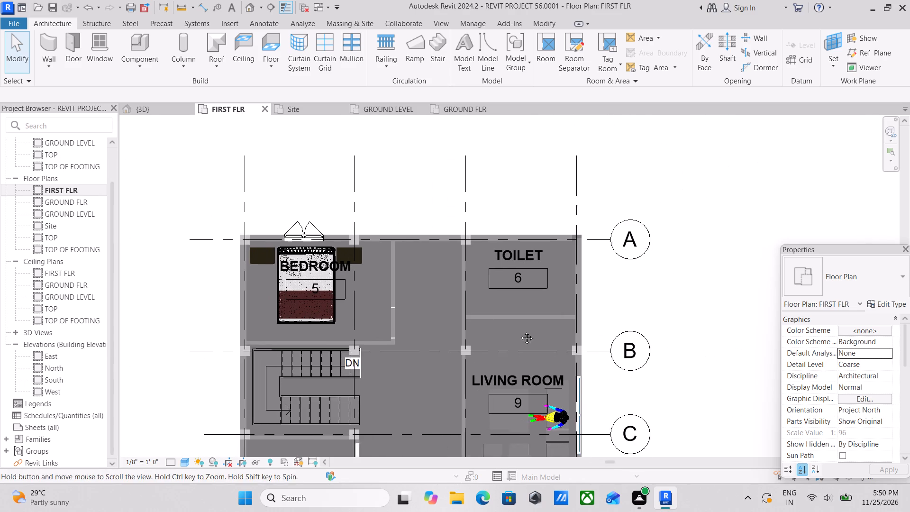
{"action": "middle_click_drag", "start_coordinate": [519, 331], "coordinate": [526, 325]}
{"action": "middle_click_drag", "start_coordinate": [500, 277], "coordinate": [574, 334]}
{"action": "scroll", "coordinate": [446, 355], "scroll_direction": "down", "scroll_amount": 1}
{"action": "middle_click_drag", "start_coordinate": [446, 355], "coordinate": [511, 256]}
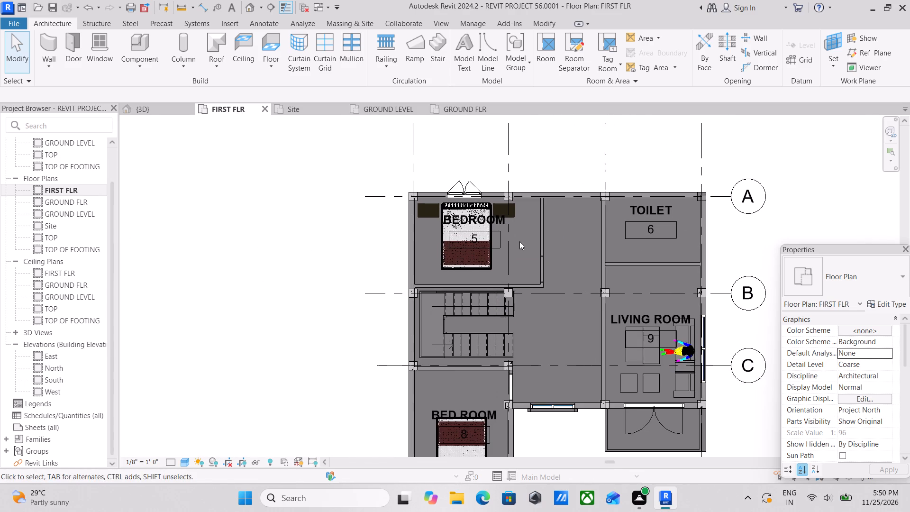
{"action": "middle_click_drag", "start_coordinate": [516, 381], "coordinate": [539, 356]}
{"action": "scroll", "coordinate": [519, 302], "scroll_direction": "up", "scroll_amount": 2}
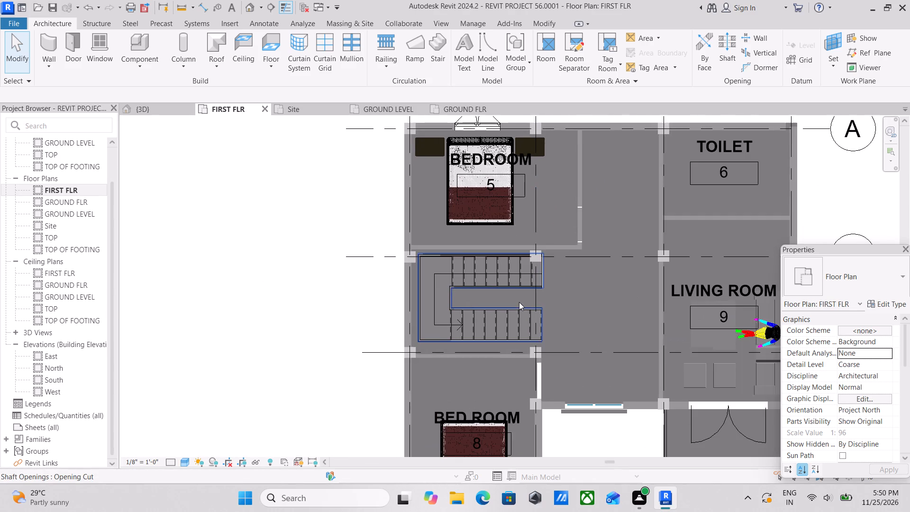
{"action": "scroll", "coordinate": [462, 286], "scroll_direction": "up", "scroll_amount": 4}
{"action": "scroll", "coordinate": [444, 344], "scroll_direction": "down", "scroll_amount": 3}
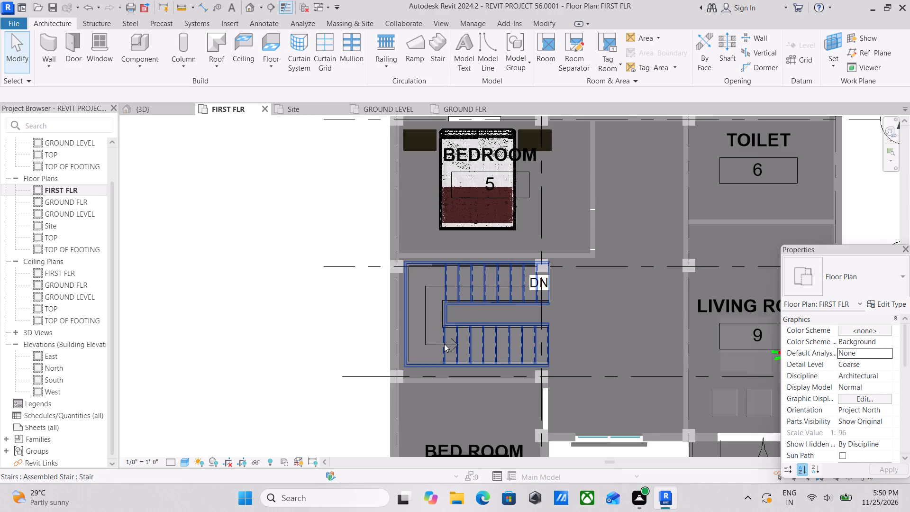
{"action": "scroll", "coordinate": [459, 355], "scroll_direction": "down", "scroll_amount": 2}
{"action": "middle_click_drag", "start_coordinate": [507, 375], "coordinate": [557, 298]}
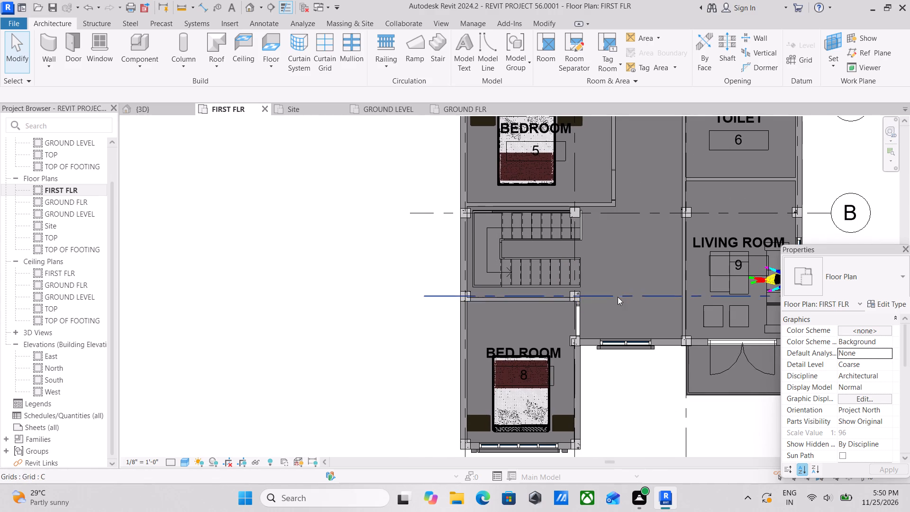
{"action": "middle_click_drag", "start_coordinate": [620, 297], "coordinate": [495, 379]}
{"action": "scroll", "coordinate": [516, 296], "scroll_direction": "up", "scroll_amount": 1}
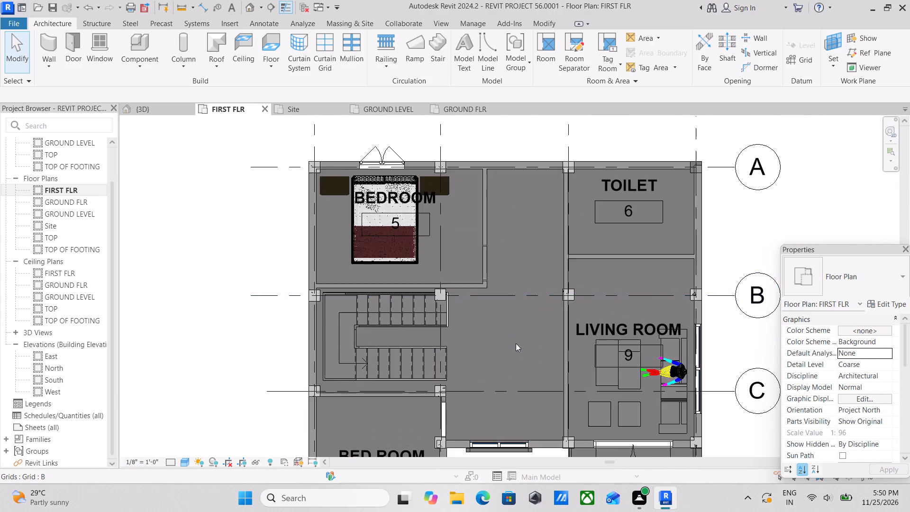
{"action": "scroll", "coordinate": [512, 355], "scroll_direction": "down", "scroll_amount": 1}
{"action": "middle_click_drag", "start_coordinate": [512, 355], "coordinate": [515, 329]}
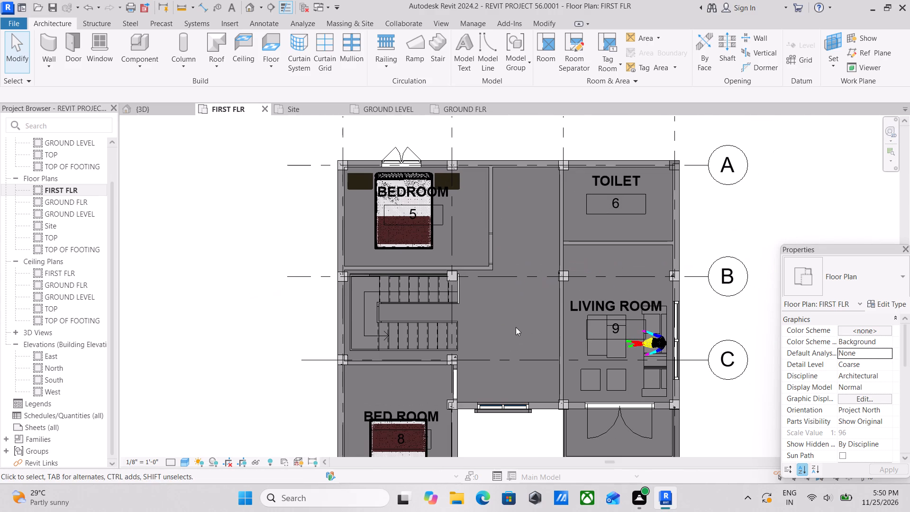
{"action": "scroll", "coordinate": [516, 327], "scroll_direction": "up", "scroll_amount": 2}
{"action": "scroll", "coordinate": [516, 327], "scroll_direction": "down", "scroll_amount": 2}
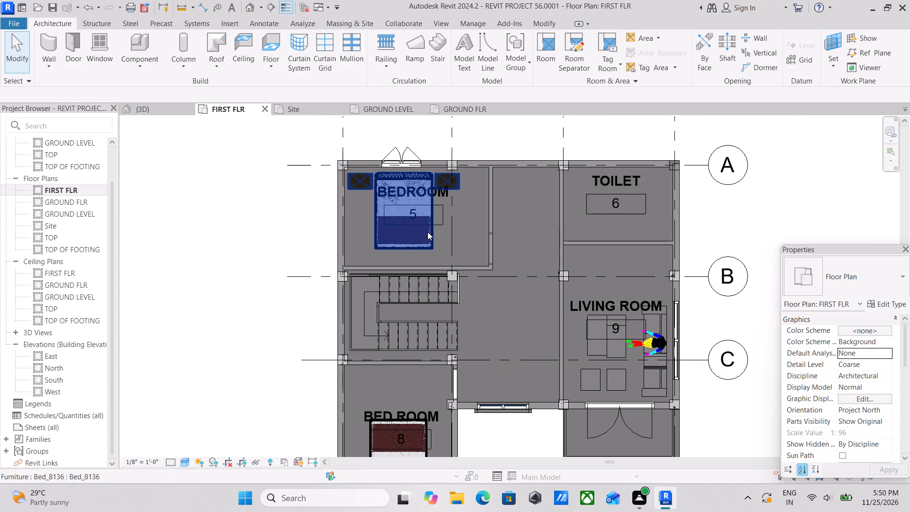
{"action": "left_click", "coordinate": [562, 331]}
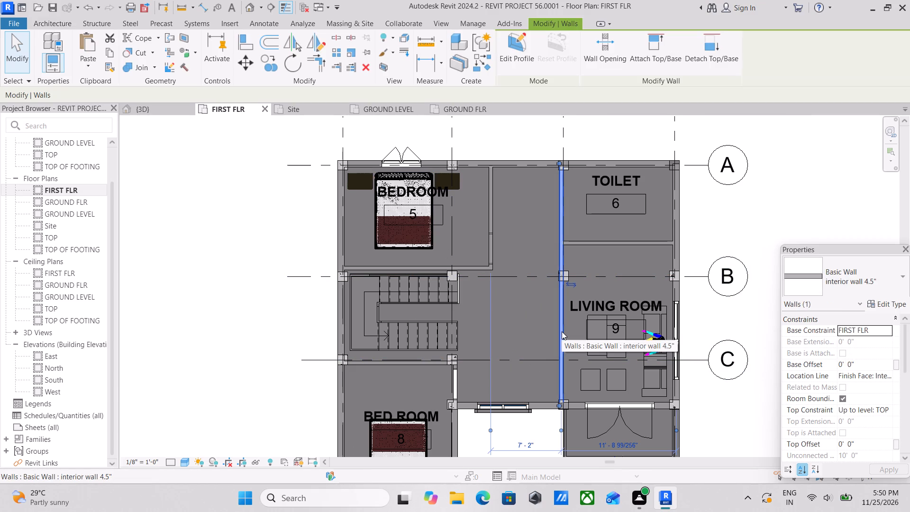
{"action": "key", "text": "Escape"}
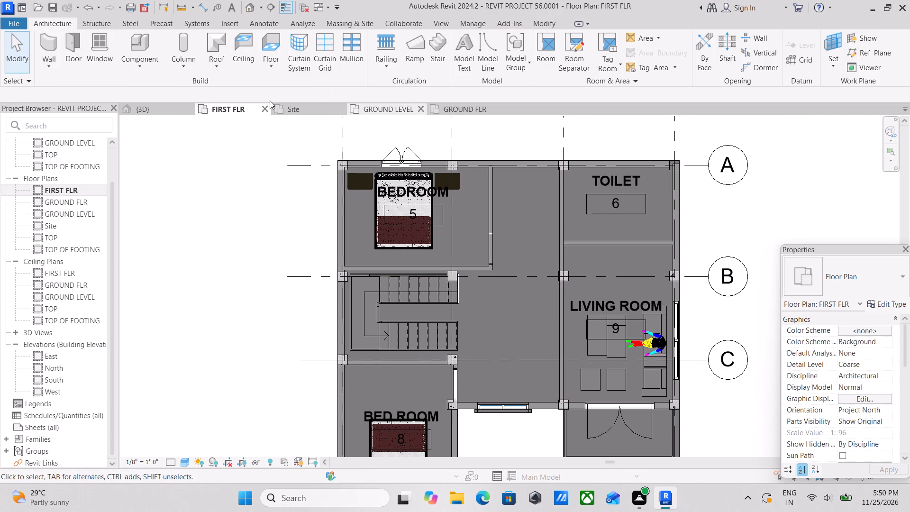
Return to the 3D view and look through its graphics, extents, camera and phasing properties.
{"action": "left_click", "coordinate": [146, 108]}
{"action": "scroll", "coordinate": [557, 373], "scroll_direction": "down", "scroll_amount": 3}
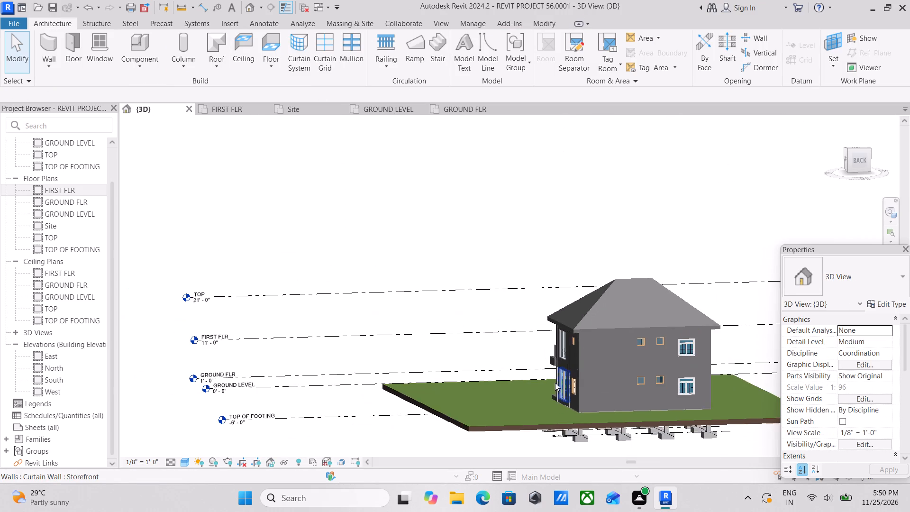
{"action": "middle_click_drag", "start_coordinate": [555, 383], "coordinate": [757, 417], "text": "shift"}
{"action": "middle_click_drag", "start_coordinate": [640, 408], "coordinate": [705, 407], "text": "shift"}
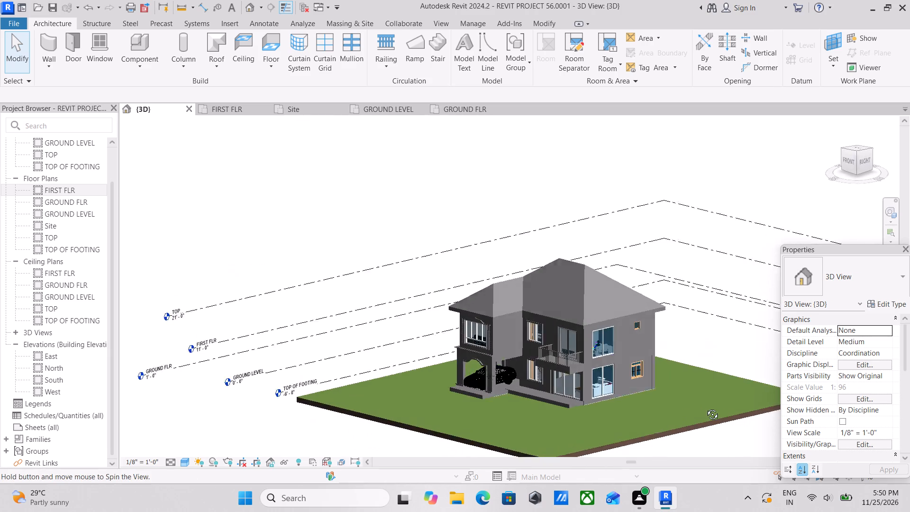
{"action": "middle_click_drag", "start_coordinate": [705, 407], "coordinate": [717, 407], "text": "shift"}
{"action": "scroll", "coordinate": [853, 412], "scroll_direction": "down", "scroll_amount": 2}
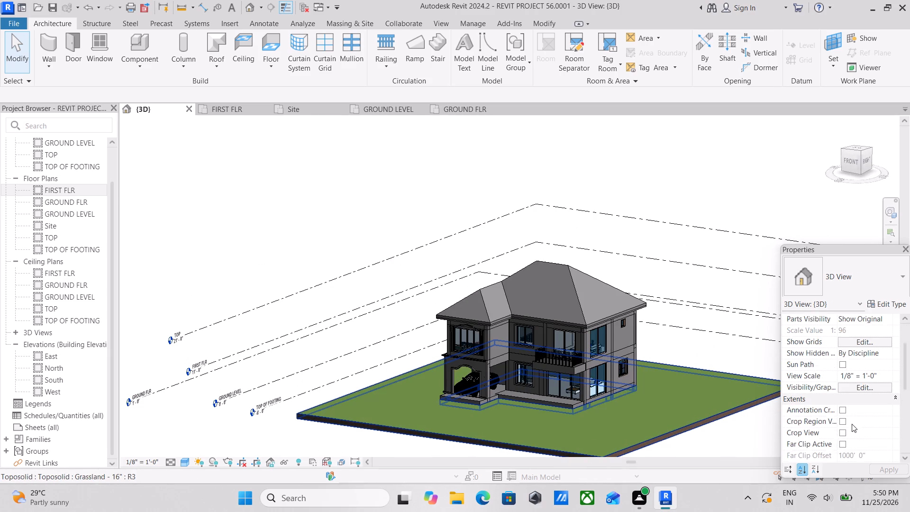
{"action": "scroll", "coordinate": [852, 424], "scroll_direction": "down", "scroll_amount": 2}
{"action": "scroll", "coordinate": [852, 424], "scroll_direction": "up", "scroll_amount": 5}
{"action": "scroll", "coordinate": [852, 424], "scroll_direction": "down", "scroll_amount": 11}
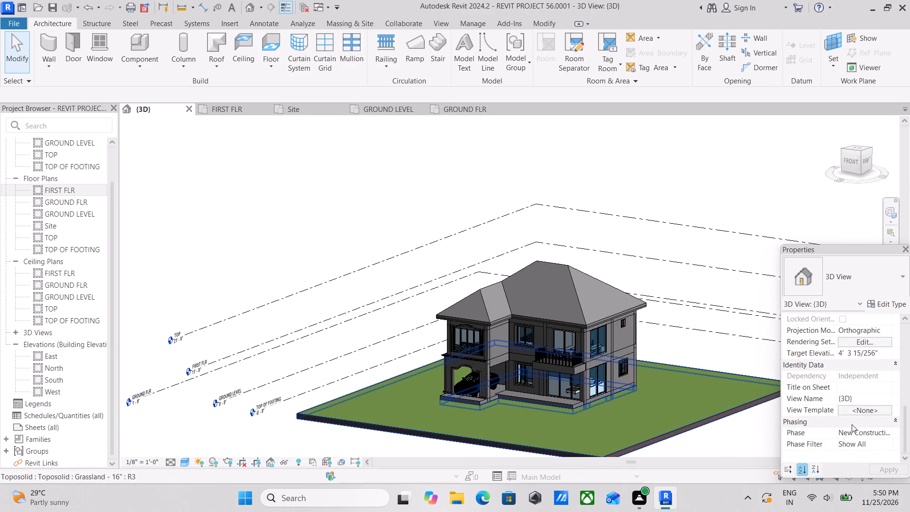
{"action": "scroll", "coordinate": [847, 429], "scroll_direction": "down", "scroll_amount": 3}
{"action": "scroll", "coordinate": [847, 429], "scroll_direction": "up", "scroll_amount": 12}
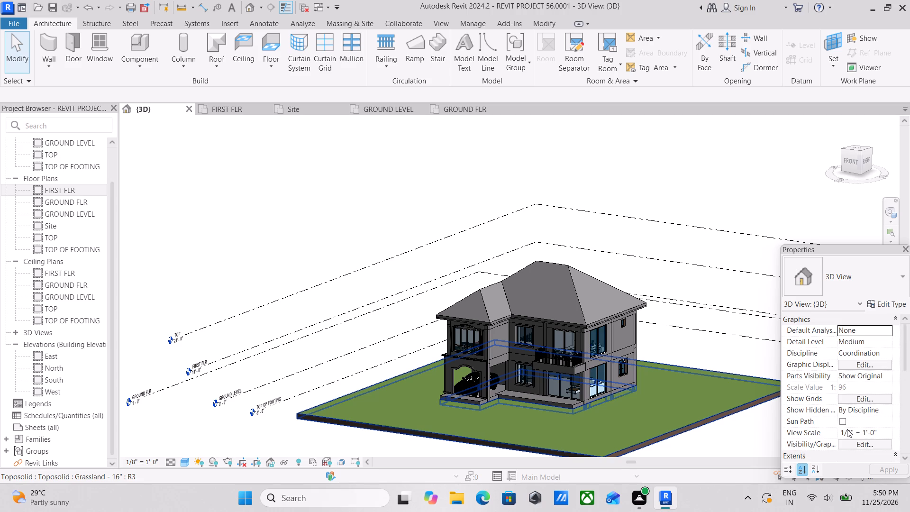
{"action": "scroll", "coordinate": [847, 429], "scroll_direction": "up", "scroll_amount": 3}
{"action": "scroll", "coordinate": [847, 399], "scroll_direction": "down", "scroll_amount": 4}
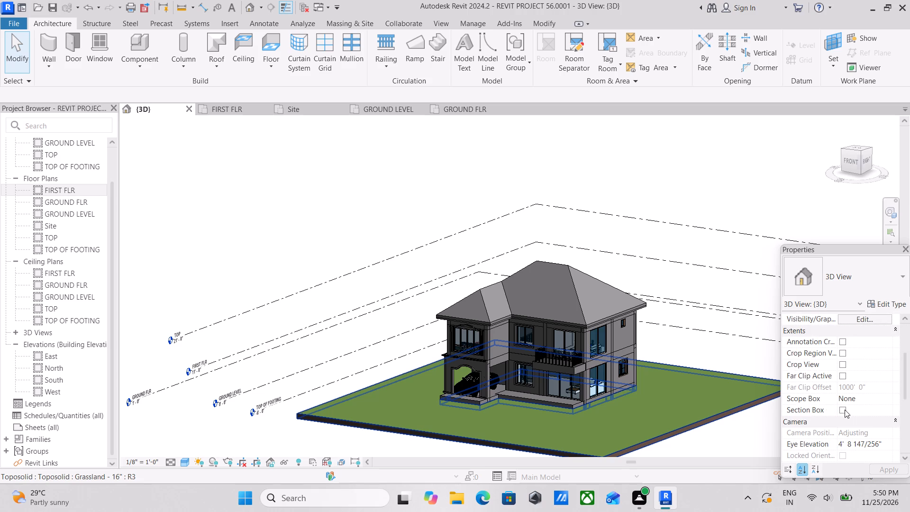
{"action": "scroll", "coordinate": [840, 425], "scroll_direction": "up", "scroll_amount": 4}
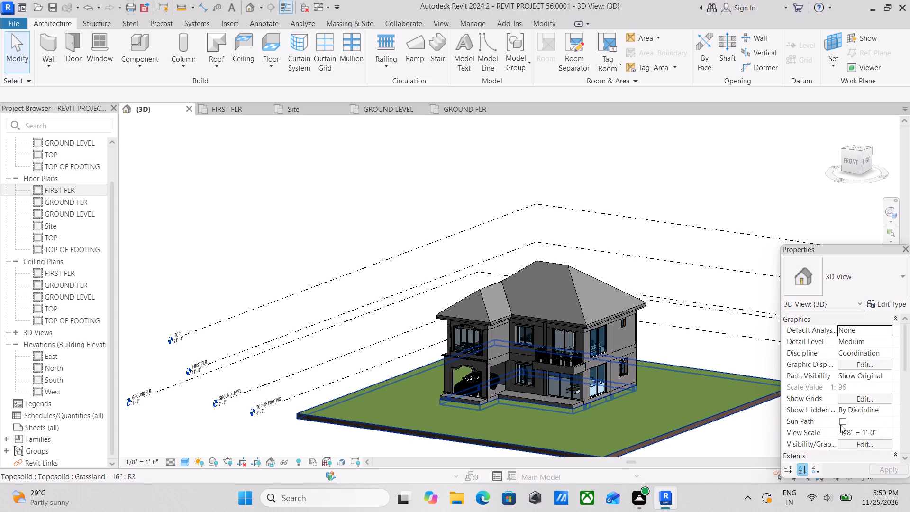
{"action": "scroll", "coordinate": [840, 425], "scroll_direction": "up", "scroll_amount": 3}
{"action": "scroll", "coordinate": [677, 379], "scroll_direction": "down", "scroll_amount": 1}
Dismiss the save reminder without saving and examine the house from its front and side faces in 3D.
{"action": "middle_click_drag", "start_coordinate": [676, 379], "coordinate": [464, 344]}
{"action": "key", "text": "Escape"}
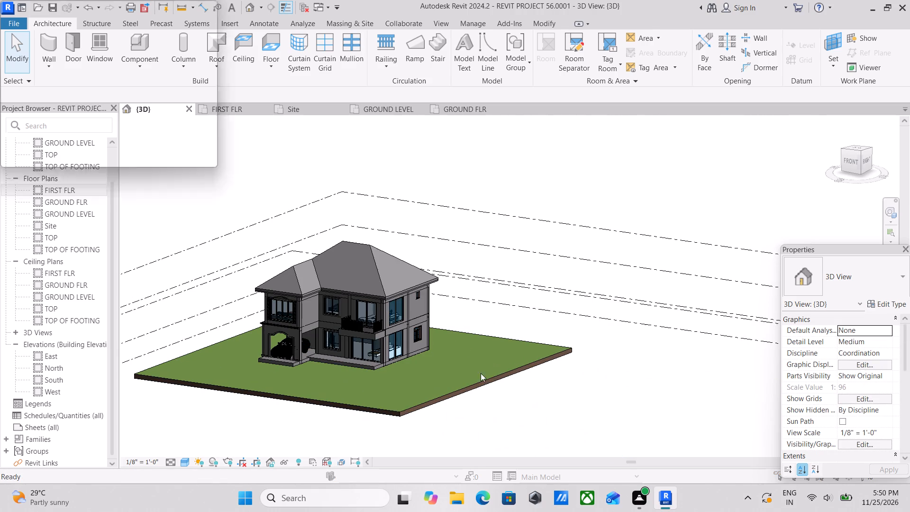
{"action": "scroll", "coordinate": [487, 378], "scroll_direction": "up", "scroll_amount": 1}
{"action": "scroll", "coordinate": [487, 372], "scroll_direction": "up", "scroll_amount": 1, "text": "shift"}
{"action": "middle_click_drag", "start_coordinate": [486, 372], "coordinate": [542, 371], "text": "shift"}
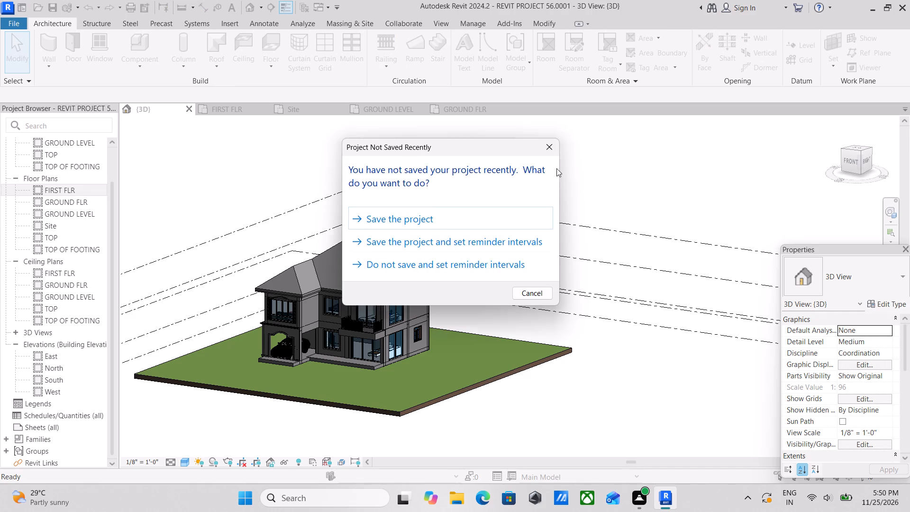
{"action": "left_click", "coordinate": [554, 149]}
{"action": "middle_click_drag", "start_coordinate": [439, 387], "coordinate": [596, 363]}
{"action": "middle_click_drag", "start_coordinate": [564, 367], "coordinate": [683, 368], "text": "shift"}
{"action": "middle_click_drag", "start_coordinate": [531, 369], "coordinate": [567, 384], "text": "shift"}
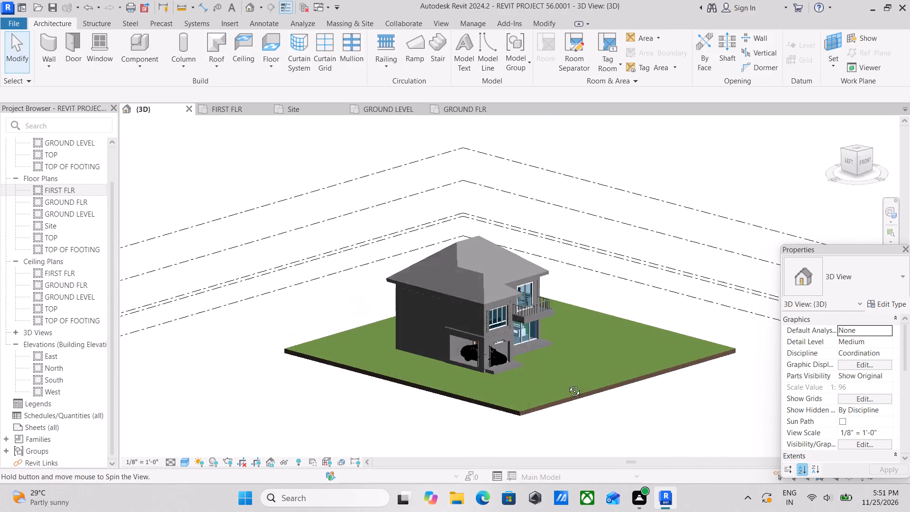
{"action": "middle_click_drag", "start_coordinate": [567, 384], "coordinate": [568, 384], "text": "shift"}
{"action": "scroll", "coordinate": [557, 379], "scroll_direction": "up", "scroll_amount": 2}
{"action": "middle_click_drag", "start_coordinate": [495, 361], "coordinate": [481, 390]}
{"action": "middle_click_drag", "start_coordinate": [543, 365], "coordinate": [562, 406]}
{"action": "scroll", "coordinate": [550, 388], "scroll_direction": "up", "scroll_amount": 1, "text": "shift"}
{"action": "middle_click_drag", "start_coordinate": [547, 377], "coordinate": [519, 366], "text": "shift"}
{"action": "scroll", "coordinate": [450, 334], "scroll_direction": "up", "scroll_amount": 3}
{"action": "middle_click_drag", "start_coordinate": [542, 369], "coordinate": [454, 363], "text": "shift"}
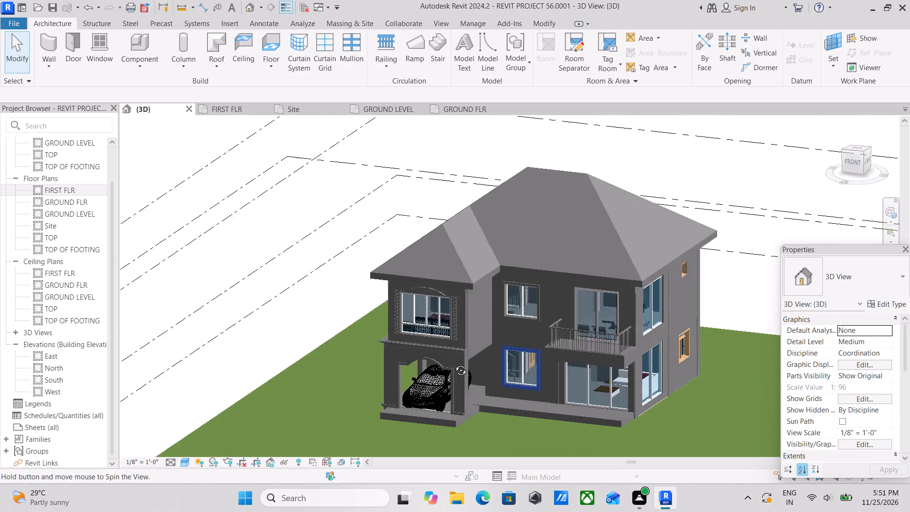
{"action": "middle_click_drag", "start_coordinate": [454, 363], "coordinate": [453, 363], "text": "shift"}
{"action": "middle_click_drag", "start_coordinate": [545, 379], "coordinate": [491, 386]}
{"action": "middle_click_drag", "start_coordinate": [567, 385], "coordinate": [515, 383]}
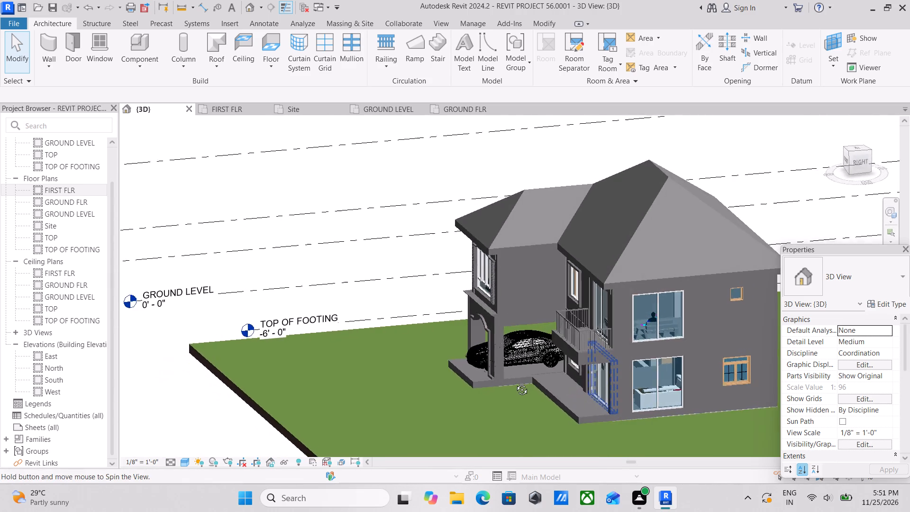
{"action": "middle_click_drag", "start_coordinate": [515, 383], "coordinate": [637, 377]}
{"action": "scroll", "coordinate": [637, 377], "scroll_direction": "up", "scroll_amount": 1}
{"action": "middle_click_drag", "start_coordinate": [637, 377], "coordinate": [570, 372]}
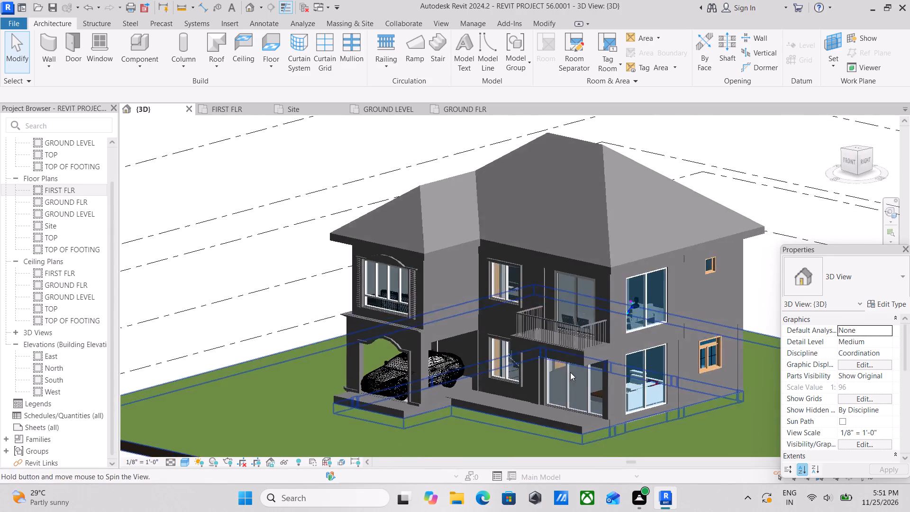
{"action": "scroll", "coordinate": [570, 372], "scroll_direction": "down", "scroll_amount": 3}
{"action": "middle_click_drag", "start_coordinate": [541, 382], "coordinate": [605, 370], "text": "shift"}
{"action": "middle_click_drag", "start_coordinate": [510, 393], "coordinate": [524, 377], "text": "shift"}
Turn on the section box for the 3D view.
{"action": "scroll", "coordinate": [879, 419], "scroll_direction": "down", "scroll_amount": 4}
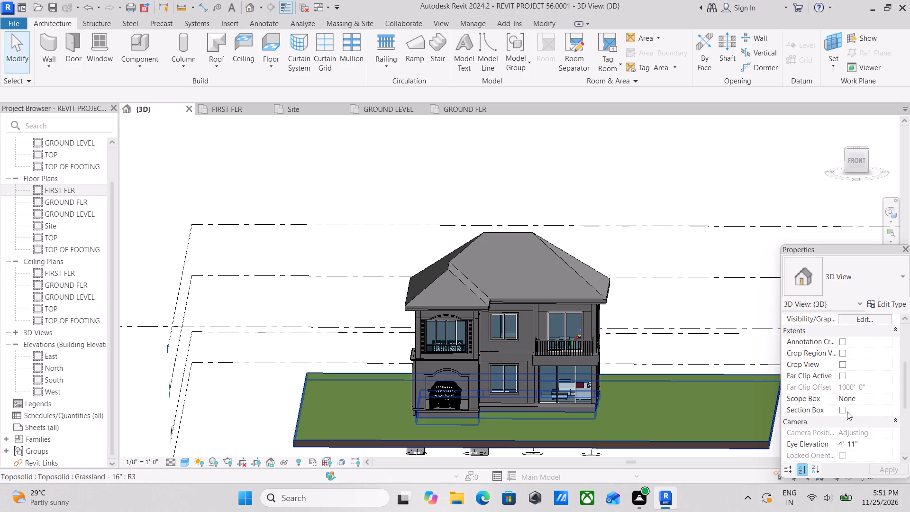
{"action": "left_click", "coordinate": [843, 411]}
{"action": "scroll", "coordinate": [486, 403], "scroll_direction": "down", "scroll_amount": 2}
{"action": "scroll", "coordinate": [426, 409], "scroll_direction": "down", "scroll_amount": 4}
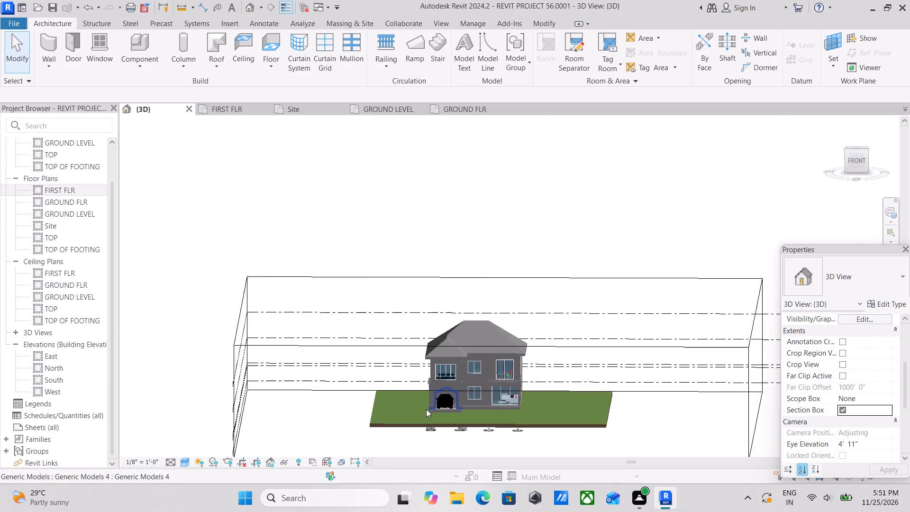
Lower the top of the section box to cut away the roof and slice through the first-floor walls.
{"action": "scroll", "coordinate": [465, 392], "scroll_direction": "down", "scroll_amount": 2}
{"action": "middle_click_drag", "start_coordinate": [465, 391], "coordinate": [472, 372]}
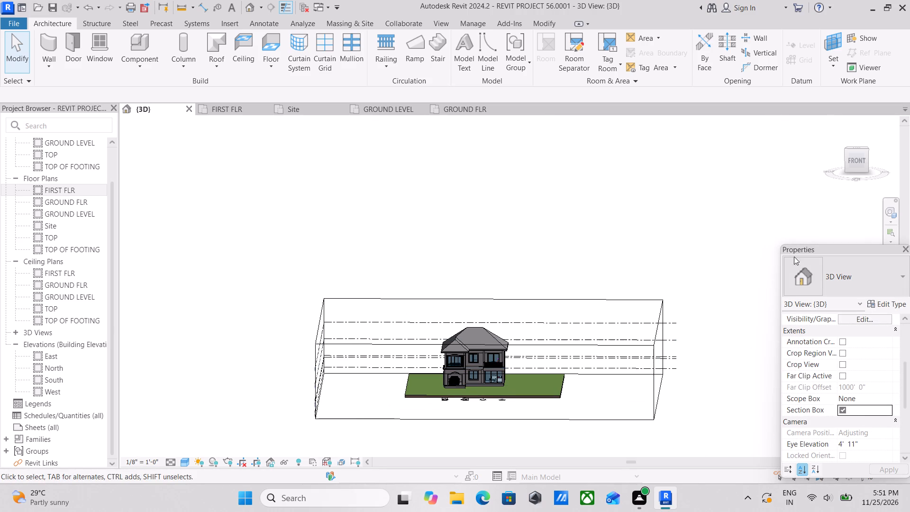
{"action": "left_click", "coordinate": [861, 156]}
{"action": "scroll", "coordinate": [538, 335], "scroll_direction": "up", "scroll_amount": 3}
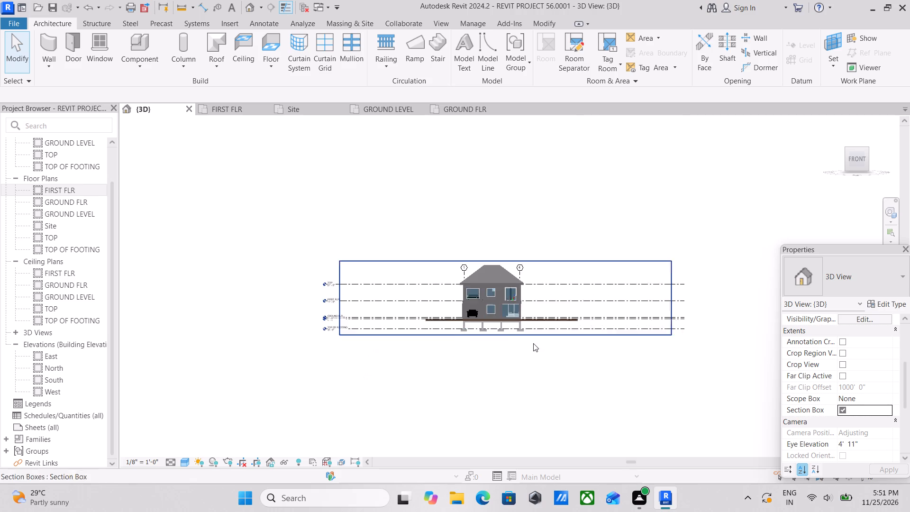
{"action": "scroll", "coordinate": [545, 303], "scroll_direction": "up", "scroll_amount": 2}
{"action": "left_click", "coordinate": [580, 235]}
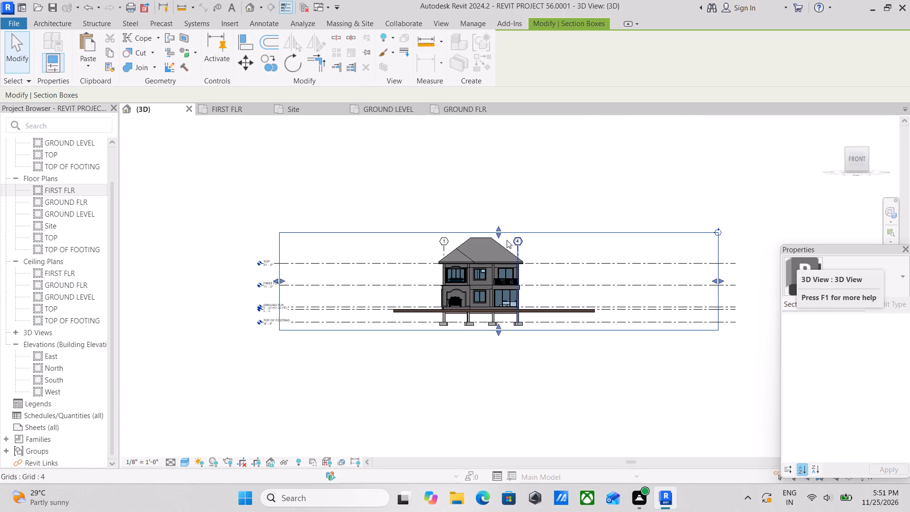
{"action": "left_click_drag", "start_coordinate": [497, 234], "coordinate": [496, 241]}
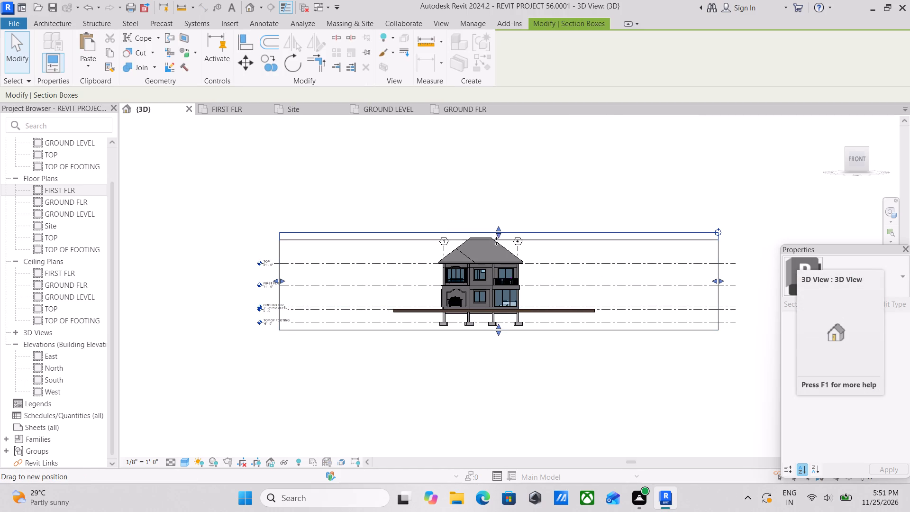
{"action": "left_click_drag", "start_coordinate": [496, 241], "coordinate": [494, 267]}
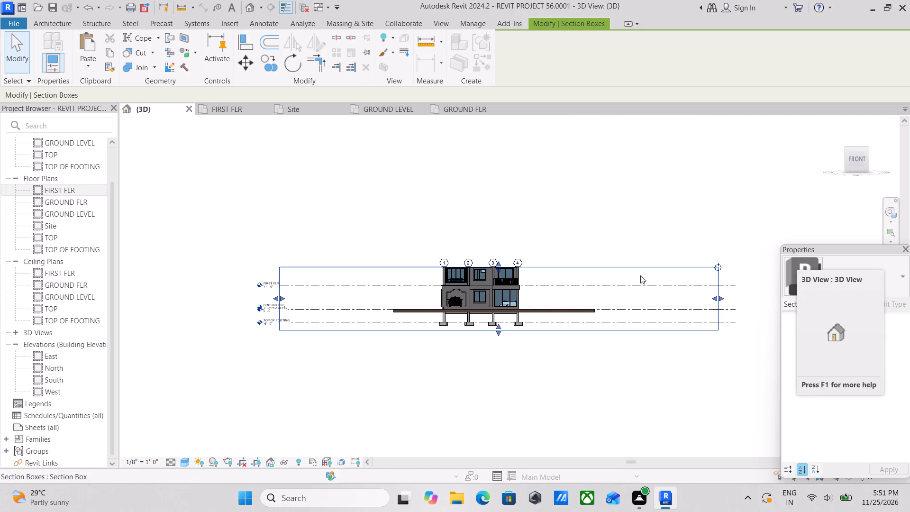
Pull both side faces of the section box in close to the house's outer walls, as seen from the front.
{"action": "left_click_drag", "start_coordinate": [717, 297], "coordinate": [576, 310]}
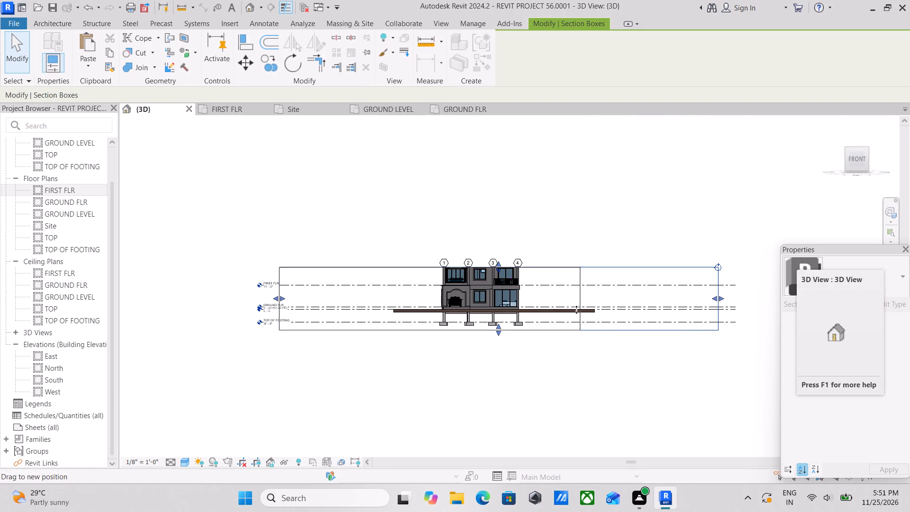
{"action": "left_click_drag", "start_coordinate": [576, 310], "coordinate": [541, 313]}
{"action": "middle_click_drag", "start_coordinate": [365, 349], "coordinate": [493, 466]}
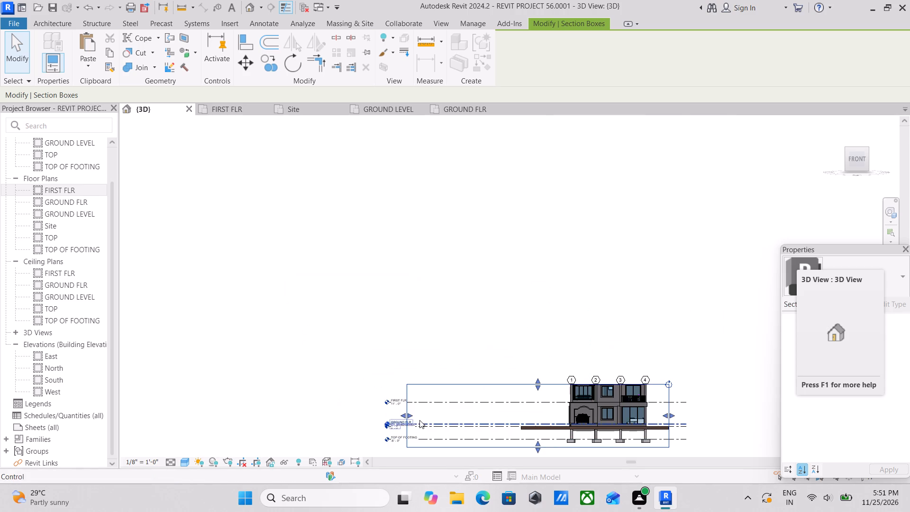
{"action": "left_click_drag", "start_coordinate": [409, 413], "coordinate": [555, 422]}
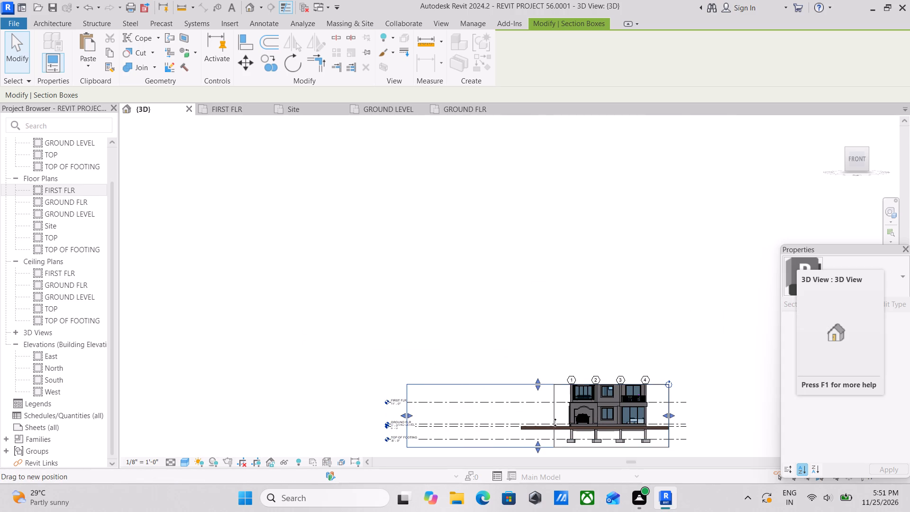
{"action": "left_click_drag", "start_coordinate": [555, 422], "coordinate": [563, 423]}
Examine the cut-open first floor from above, checking the furnished sitting area, interior walls and balcony.
{"action": "scroll", "coordinate": [563, 423], "scroll_direction": "down", "scroll_amount": 3}
{"action": "middle_click_drag", "start_coordinate": [558, 422], "coordinate": [660, 511]}
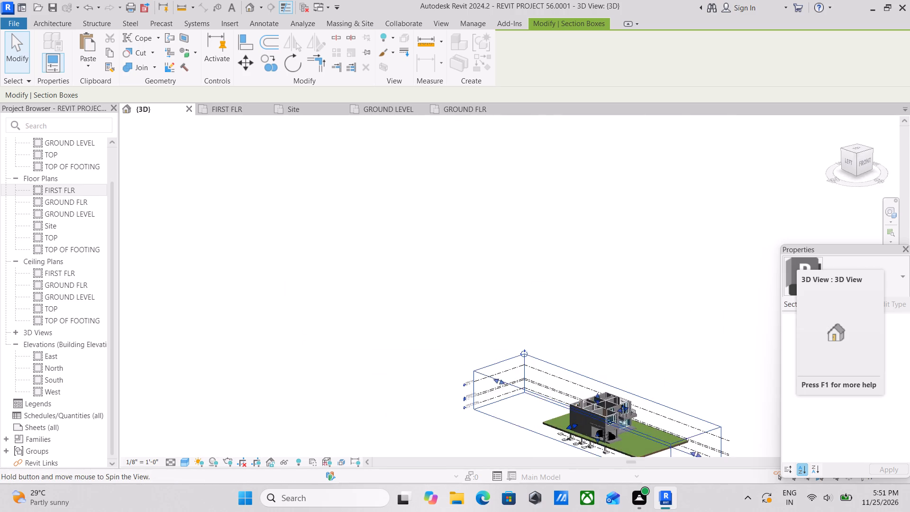
{"action": "middle_click_drag", "start_coordinate": [660, 511], "coordinate": [660, 511]}
{"action": "middle_click_drag", "start_coordinate": [626, 440], "coordinate": [679, 511], "text": "shift"}
{"action": "scroll", "coordinate": [646, 394], "scroll_direction": "up", "scroll_amount": 5}
{"action": "middle_click_drag", "start_coordinate": [608, 407], "coordinate": [556, 402], "text": "shift"}
{"action": "scroll", "coordinate": [561, 411], "scroll_direction": "up", "scroll_amount": 6}
{"action": "middle_click_drag", "start_coordinate": [583, 431], "coordinate": [688, 467], "text": "shift"}
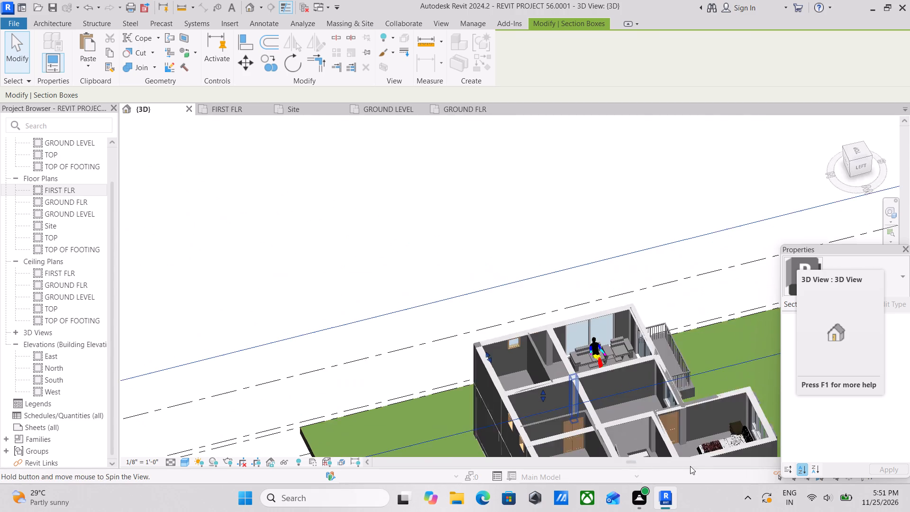
{"action": "middle_click_drag", "start_coordinate": [654, 419], "coordinate": [685, 412], "text": "shift"}
{"action": "middle_click_drag", "start_coordinate": [623, 391], "coordinate": [604, 362], "text": "shift"}
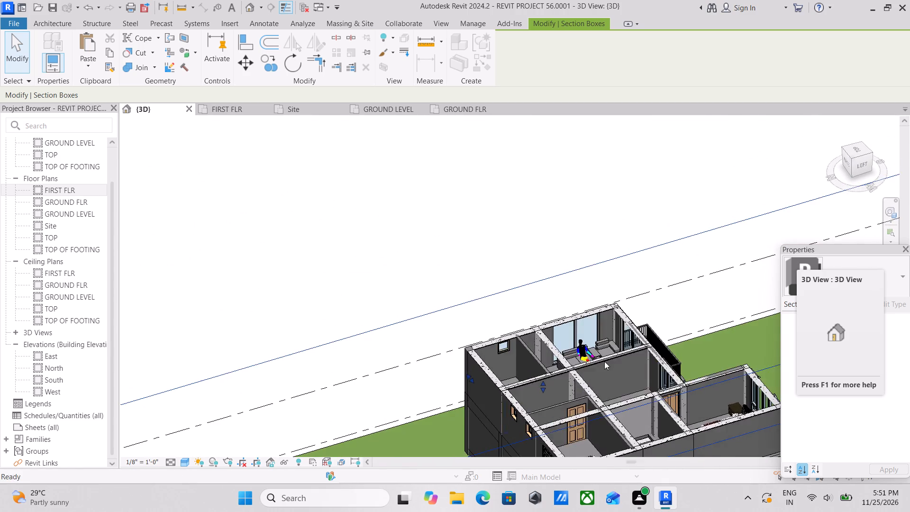
{"action": "scroll", "coordinate": [606, 366], "scroll_direction": "up", "scroll_amount": 8}
{"action": "scroll", "coordinate": [611, 372], "scroll_direction": "down", "scroll_amount": 3}
{"action": "middle_click_drag", "start_coordinate": [616, 392], "coordinate": [606, 363], "text": "shift"}
{"action": "scroll", "coordinate": [606, 363], "scroll_direction": "down", "scroll_amount": 1, "text": "shift"}
{"action": "scroll", "coordinate": [616, 413], "scroll_direction": "down", "scroll_amount": 1}
{"action": "middle_click_drag", "start_coordinate": [616, 413], "coordinate": [600, 372], "text": "shift"}
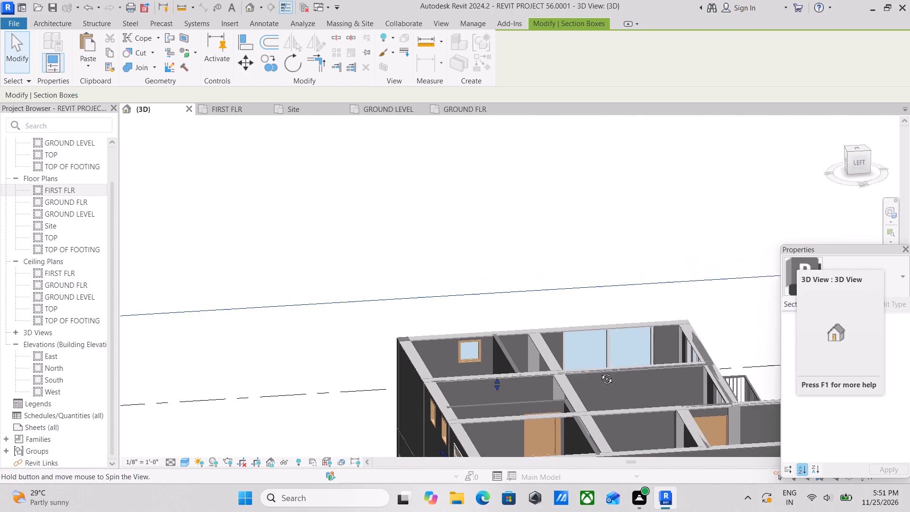
{"action": "middle_click_drag", "start_coordinate": [600, 372], "coordinate": [607, 384], "text": "shift"}
{"action": "middle_click_drag", "start_coordinate": [611, 384], "coordinate": [627, 448]}
{"action": "scroll", "coordinate": [627, 448], "scroll_direction": "up", "scroll_amount": 1}
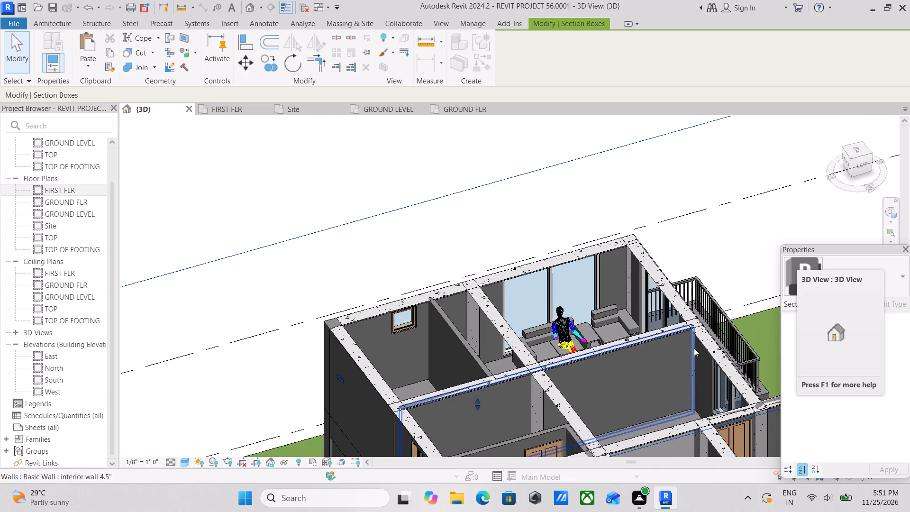
{"action": "scroll", "coordinate": [680, 339], "scroll_direction": "up", "scroll_amount": 5}
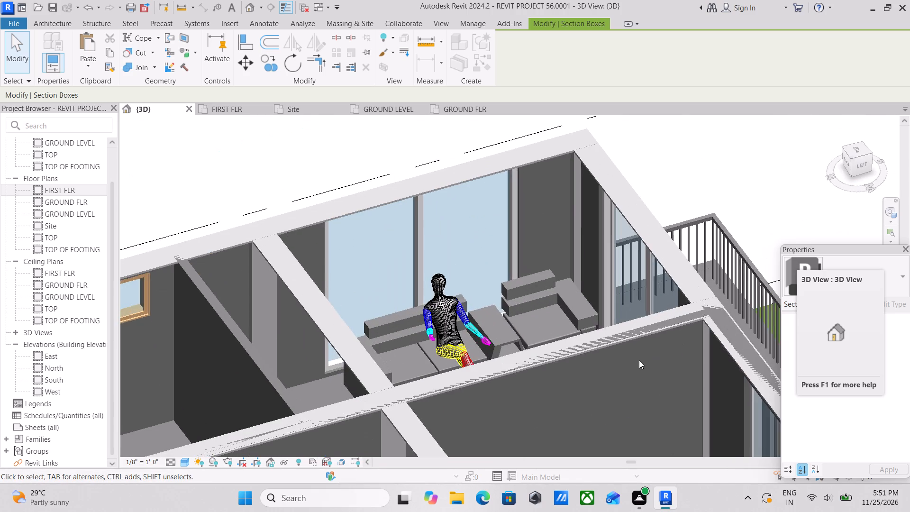
{"action": "scroll", "coordinate": [601, 375], "scroll_direction": "up", "scroll_amount": 2}
{"action": "middle_click_drag", "start_coordinate": [577, 390], "coordinate": [545, 329]}
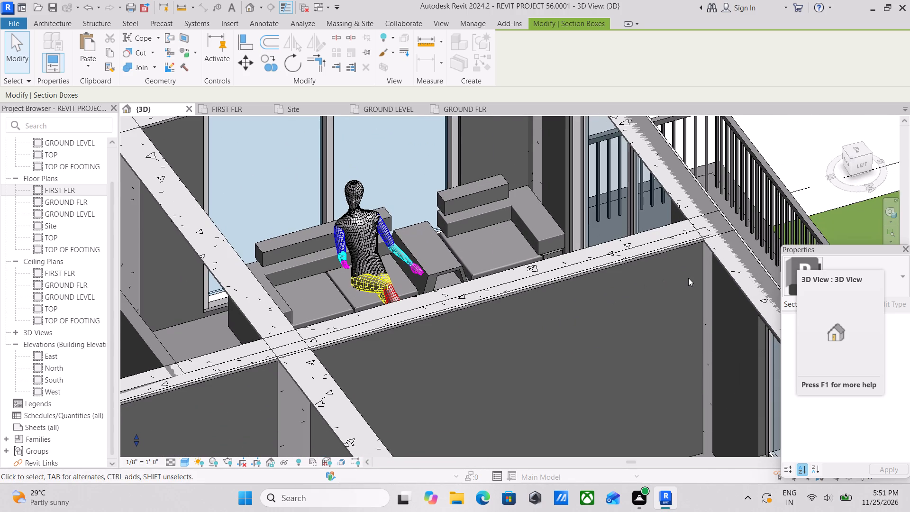
Edit the profile of the first-floor 4.5" interior wall by the seated figure, sketching a vertical line about 6' 11" tall near its base.
{"action": "left_click", "coordinate": [685, 247]}
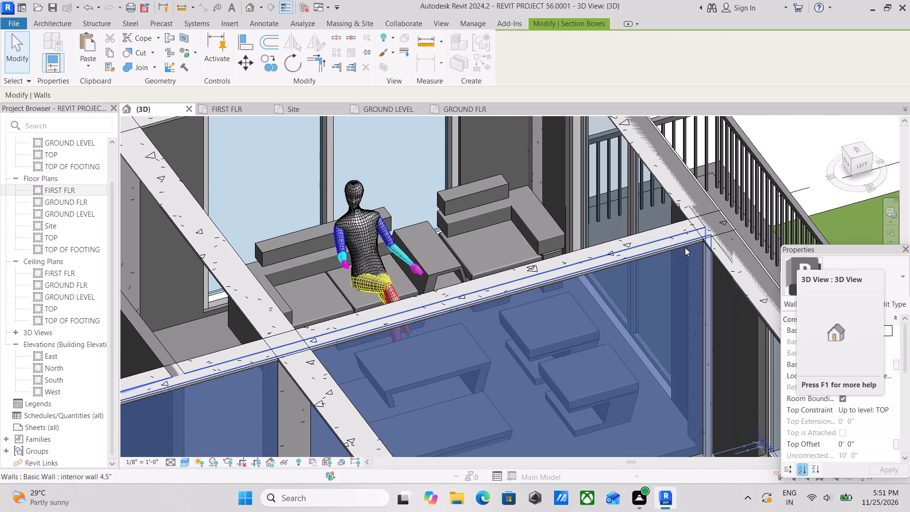
{"action": "scroll", "coordinate": [587, 385], "scroll_direction": "down", "scroll_amount": 6}
{"action": "middle_click_drag", "start_coordinate": [580, 396], "coordinate": [599, 364]}
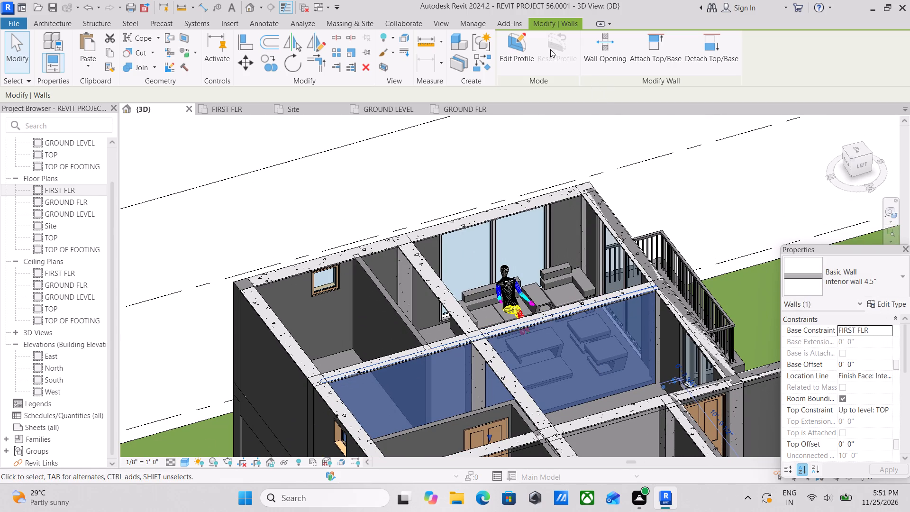
{"action": "left_click", "coordinate": [522, 51]}
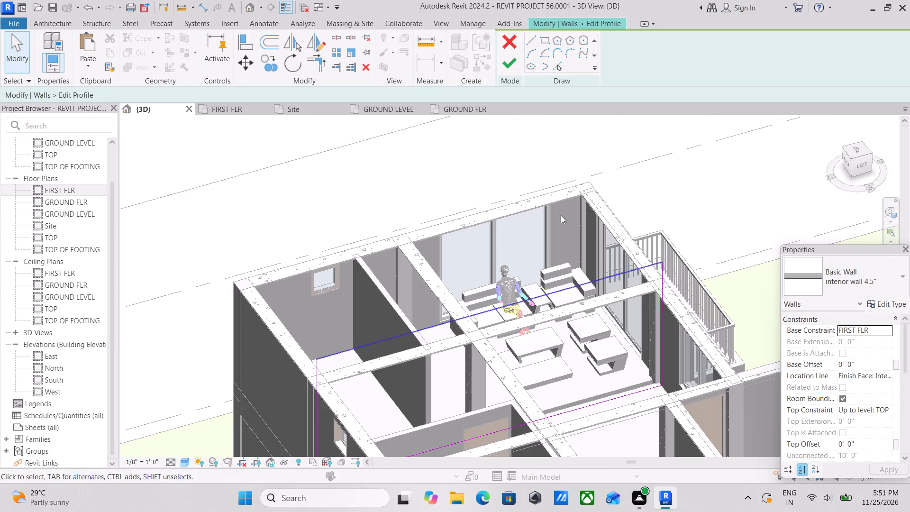
{"action": "left_click", "coordinate": [532, 42]}
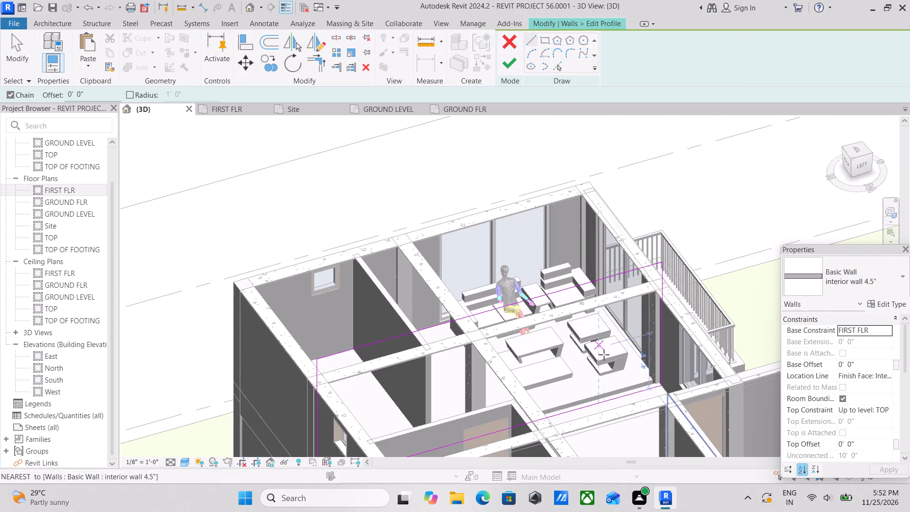
{"action": "scroll", "coordinate": [608, 364], "scroll_direction": "up", "scroll_amount": 2}
{"action": "scroll", "coordinate": [559, 399], "scroll_direction": "up", "scroll_amount": 1}
{"action": "middle_click_drag", "start_coordinate": [554, 398], "coordinate": [547, 359]}
{"action": "scroll", "coordinate": [547, 361], "scroll_direction": "up", "scroll_amount": 2}
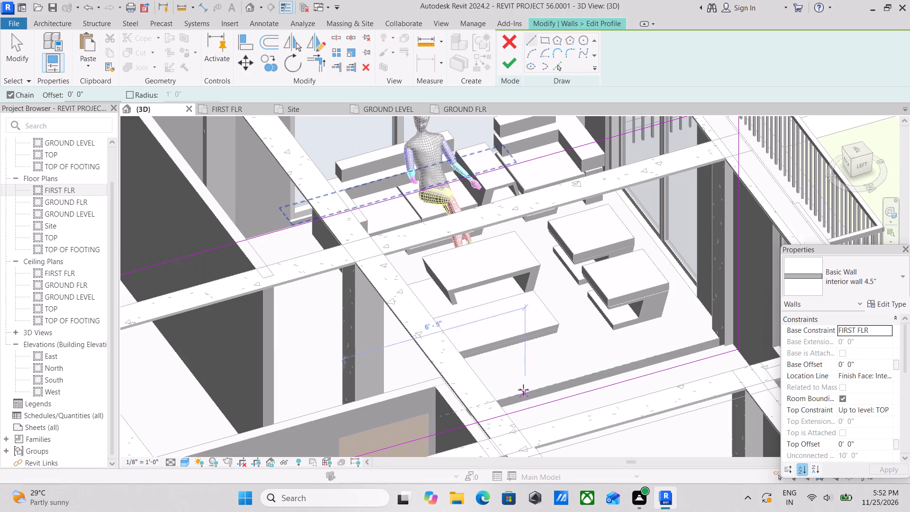
{"action": "left_click", "coordinate": [519, 404]}
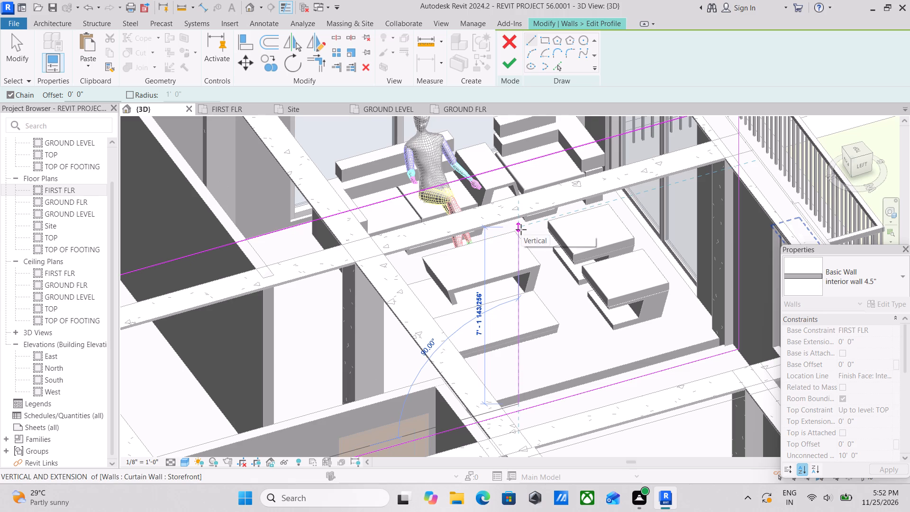
{"action": "left_click", "coordinate": [520, 232]}
{"action": "key", "text": "Escape"}
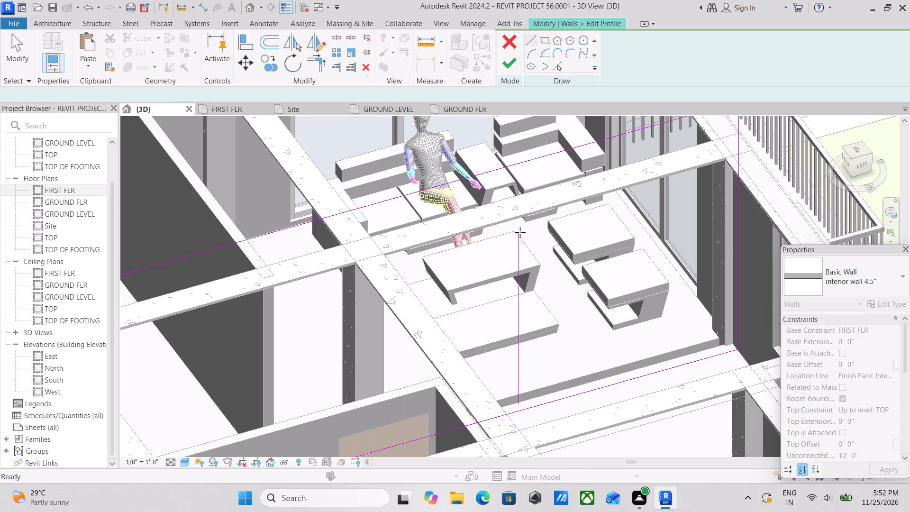
{"action": "key", "text": "Escape"}
{"action": "middle_click_drag", "start_coordinate": [560, 342], "coordinate": [564, 275]}
{"action": "key", "text": "Escape"}
{"action": "key", "text": "Escape"}
{"action": "key", "text": "Escape"}
{"action": "key", "text": "Escape"}
{"action": "scroll", "coordinate": [524, 341], "scroll_direction": "up", "scroll_amount": 2}
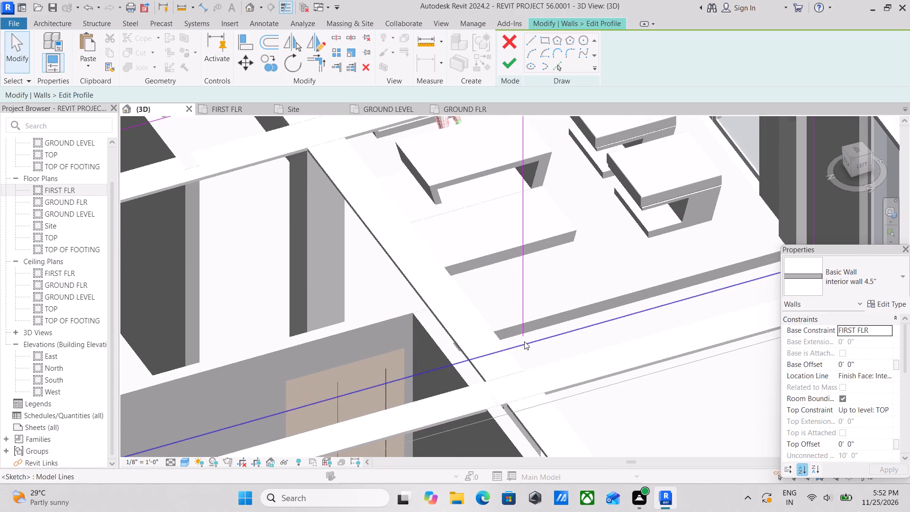
Nudge the sketched vertical line down closer to the wall's base line and try lowering its upper end.
{"action": "left_click", "coordinate": [523, 335]}
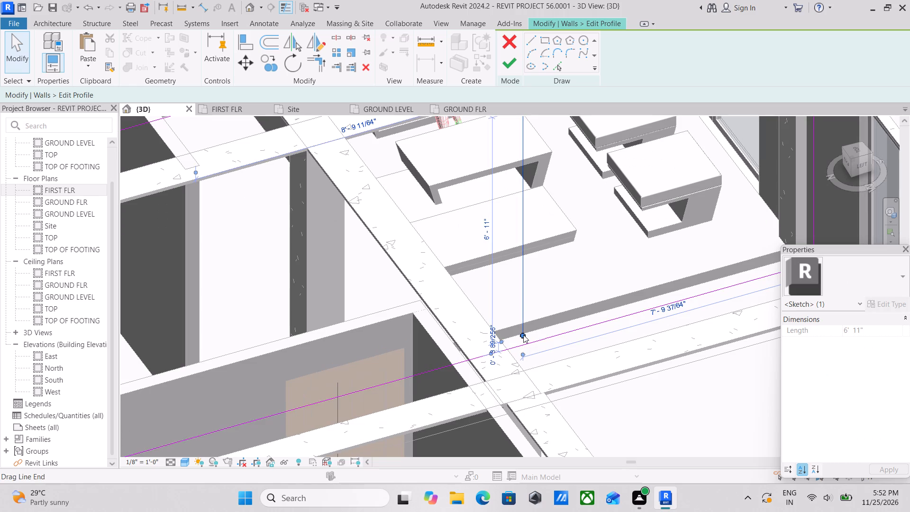
{"action": "key", "text": "Down"}
{"action": "key", "text": "Down"}
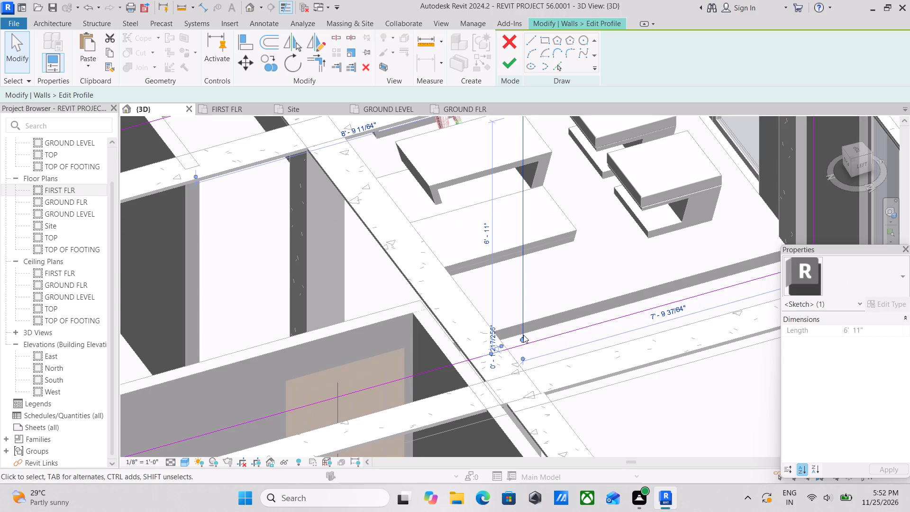
{"action": "key", "text": "Down"}
{"action": "key", "text": "Escape"}
{"action": "scroll", "coordinate": [525, 333], "scroll_direction": "down", "scroll_amount": 2}
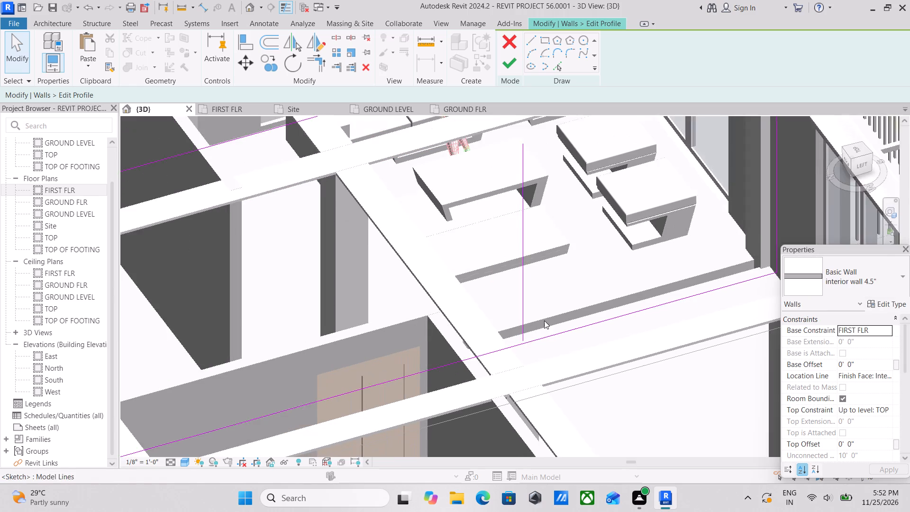
{"action": "scroll", "coordinate": [544, 320], "scroll_direction": "down", "scroll_amount": 2}
{"action": "middle_click_drag", "start_coordinate": [551, 310], "coordinate": [533, 302]}
{"action": "scroll", "coordinate": [540, 299], "scroll_direction": "down", "scroll_amount": 2}
{"action": "middle_click_drag", "start_coordinate": [537, 299], "coordinate": [516, 299]}
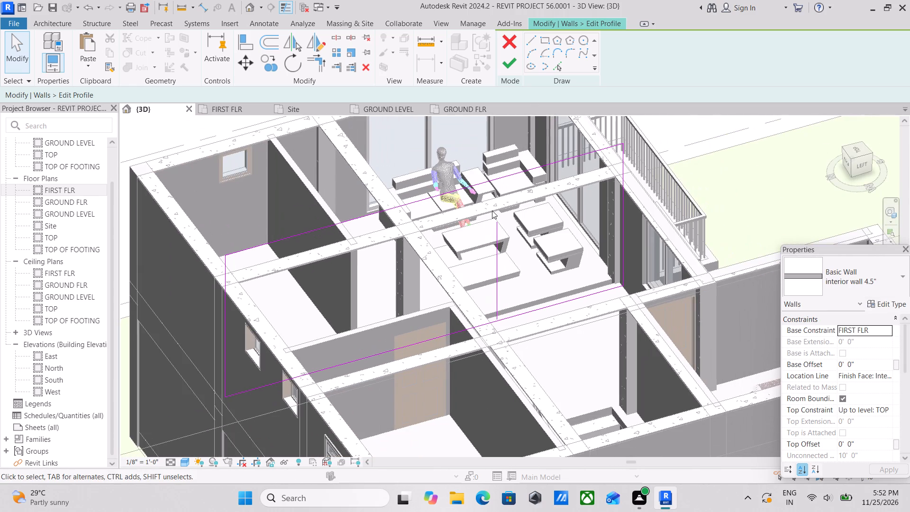
{"action": "scroll", "coordinate": [492, 210], "scroll_direction": "up", "scroll_amount": 3}
{"action": "left_click", "coordinate": [497, 243]}
{"action": "left_click_drag", "start_coordinate": [499, 228], "coordinate": [497, 239]}
{"action": "key", "text": "Escape"}
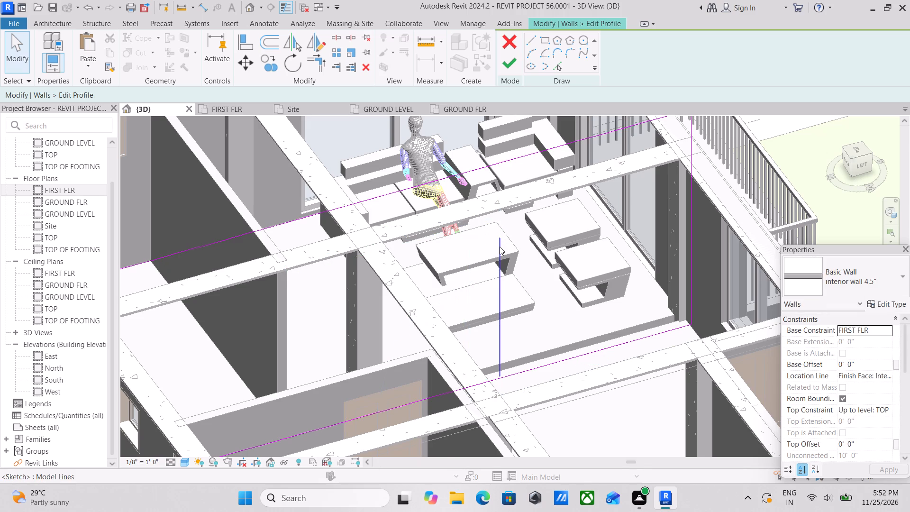
{"action": "scroll", "coordinate": [500, 247], "scroll_direction": "up", "scroll_amount": 2}
{"action": "scroll", "coordinate": [509, 283], "scroll_direction": "down", "scroll_amount": 2}
{"action": "middle_click_drag", "start_coordinate": [508, 285], "coordinate": [495, 259]}
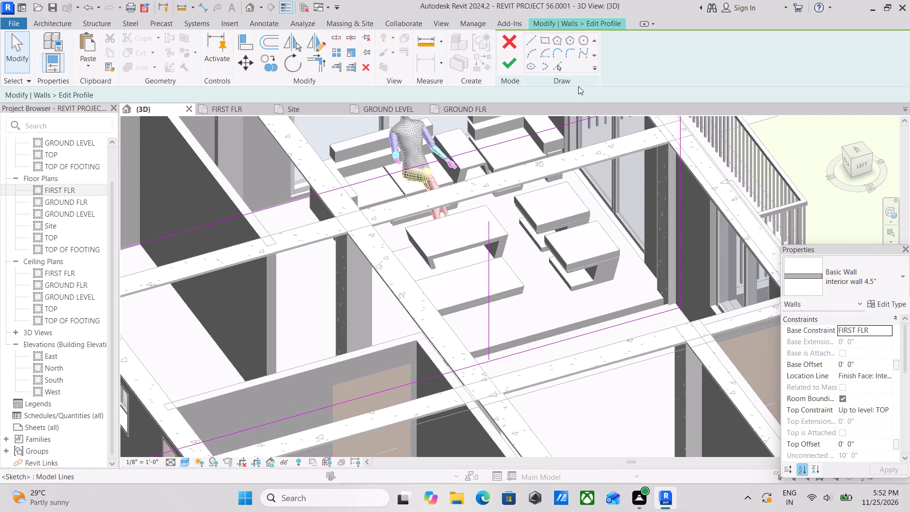
Create a parallel copy of the vertical line with Pick Lines at a 3' 0" offset towards the balcony.
{"action": "left_click", "coordinate": [560, 65]}
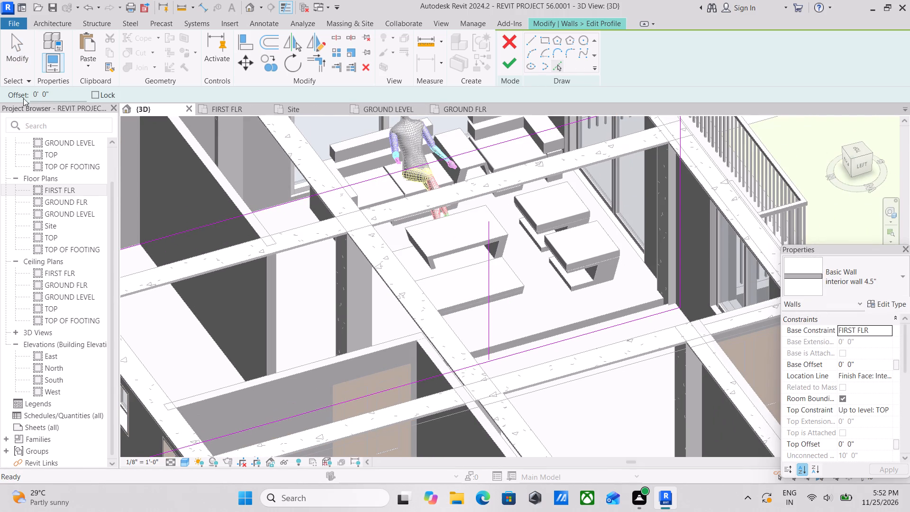
{"action": "left_click_drag", "start_coordinate": [56, 95], "coordinate": [29, 98]}
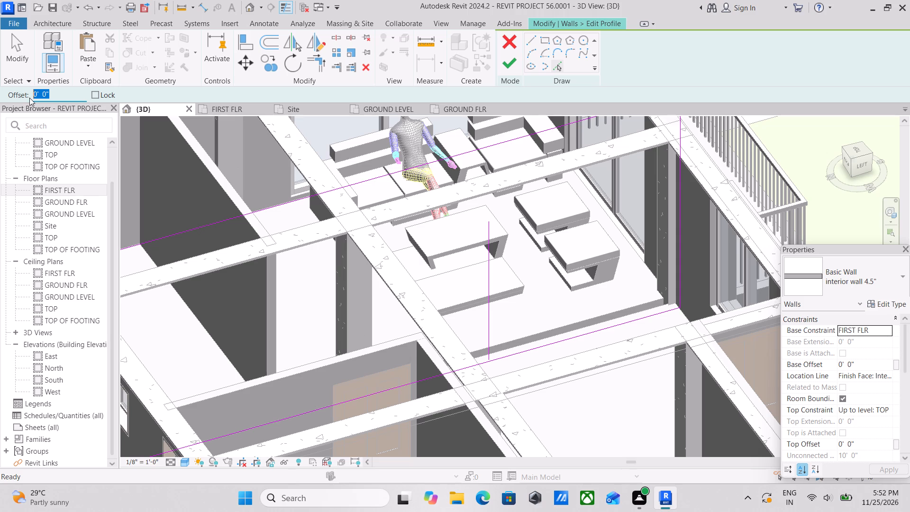
{"action": "type", "text": "3'"}
{"action": "key", "text": "Return"}
{"action": "left_click", "coordinate": [493, 313]}
{"action": "key", "text": "Escape"}
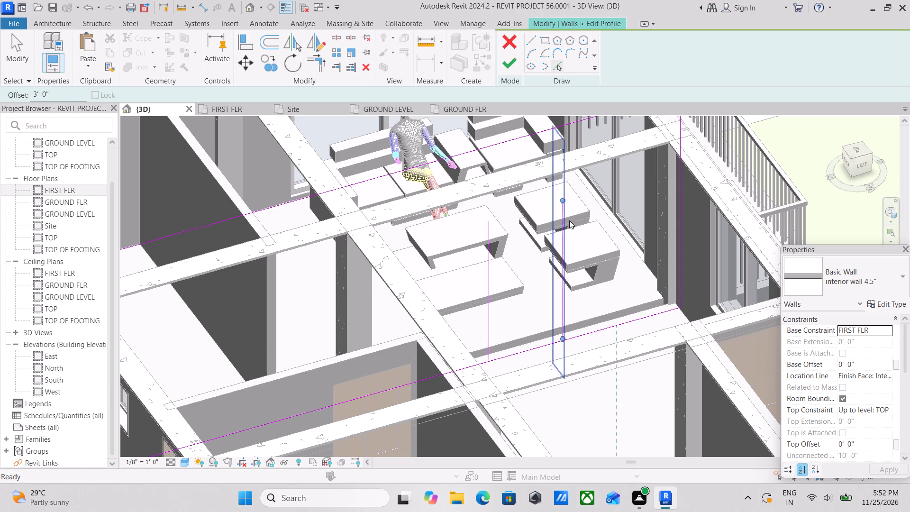
{"action": "scroll", "coordinate": [576, 213], "scroll_direction": "up", "scroll_amount": 3}
{"action": "key", "text": "Escape"}
{"action": "middle_click_drag", "start_coordinate": [500, 269], "coordinate": [504, 320]}
{"action": "key", "text": "Escape"}
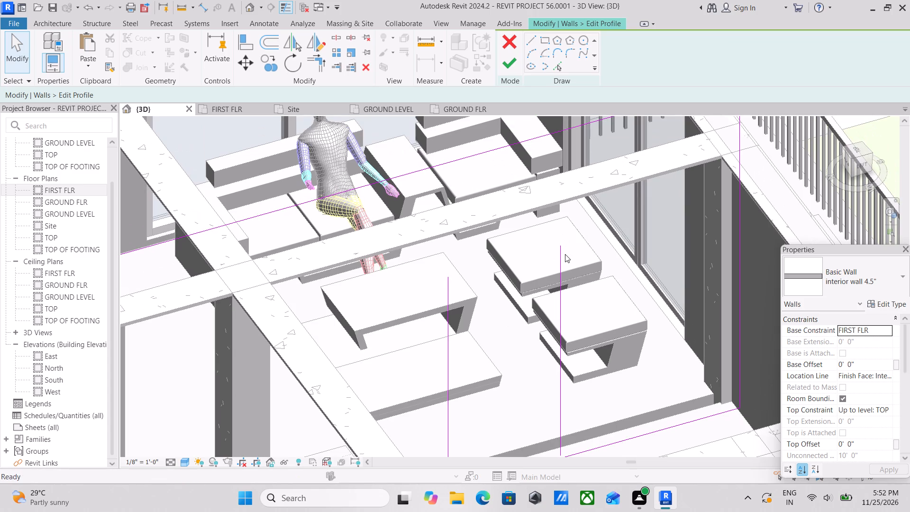
{"action": "scroll", "coordinate": [563, 248], "scroll_direction": "down", "scroll_amount": 2}
{"action": "middle_click_drag", "start_coordinate": [534, 311], "coordinate": [528, 272]}
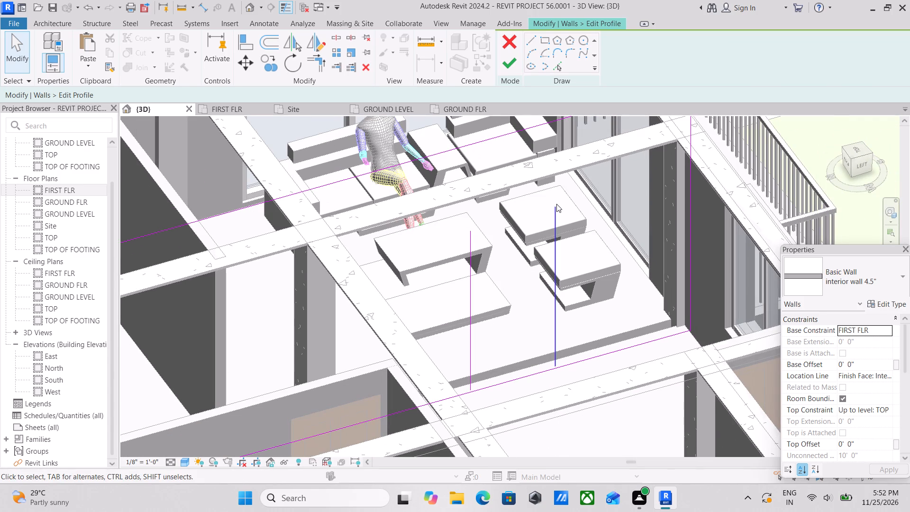
Shorten the two sketched vertical lines to about 6' 0" each by lowering their upper ends.
{"action": "left_click", "coordinate": [556, 204]}
{"action": "left_click_drag", "start_coordinate": [555, 208], "coordinate": [551, 219]}
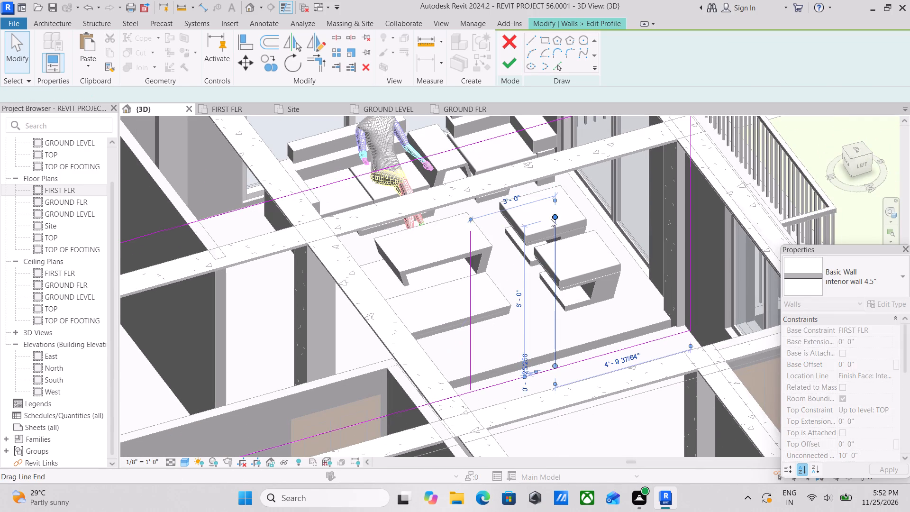
{"action": "key", "text": "Escape"}
{"action": "left_click", "coordinate": [470, 231]}
{"action": "left_click_drag", "start_coordinate": [470, 230], "coordinate": [470, 231]}
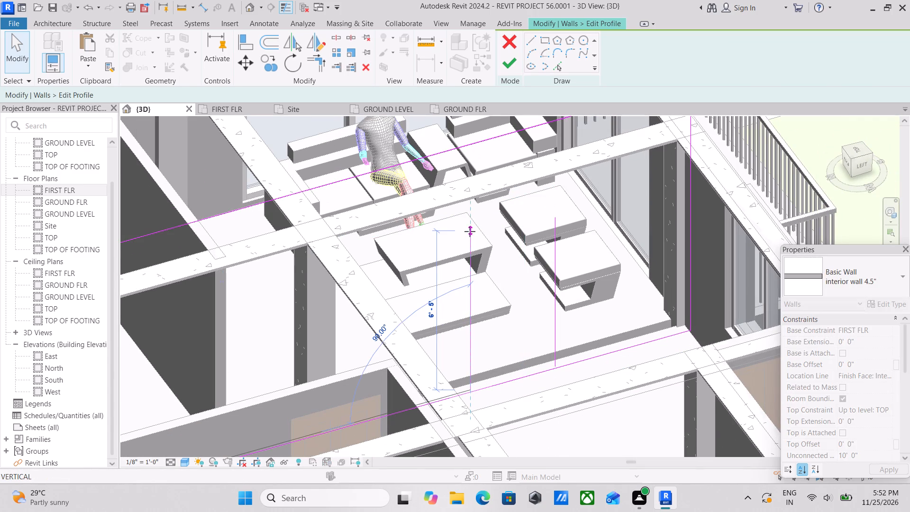
{"action": "left_click_drag", "start_coordinate": [470, 231], "coordinate": [470, 240]}
{"action": "key", "text": "Escape"}
Extend the lower end of the vertical line farther from the balcony towards the wall's base line, making it about 6' 0 1/2" long.
{"action": "middle_click_drag", "start_coordinate": [493, 313], "coordinate": [482, 266]}
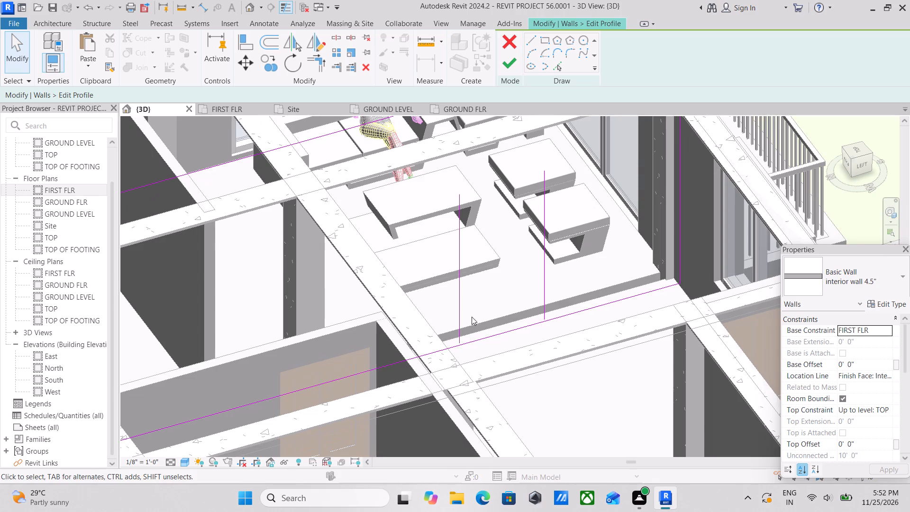
{"action": "left_click", "coordinate": [459, 322]}
{"action": "scroll", "coordinate": [460, 341], "scroll_direction": "up", "scroll_amount": 11}
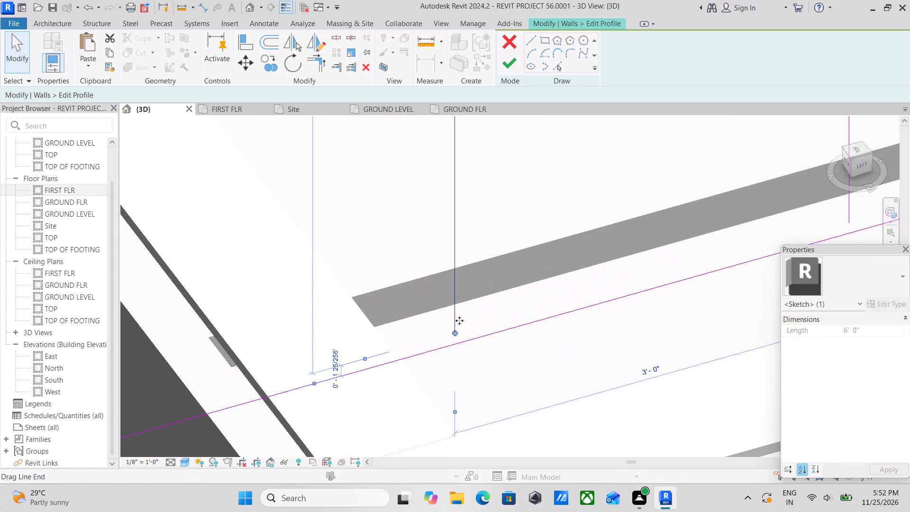
{"action": "left_click_drag", "start_coordinate": [460, 332], "coordinate": [460, 337]}
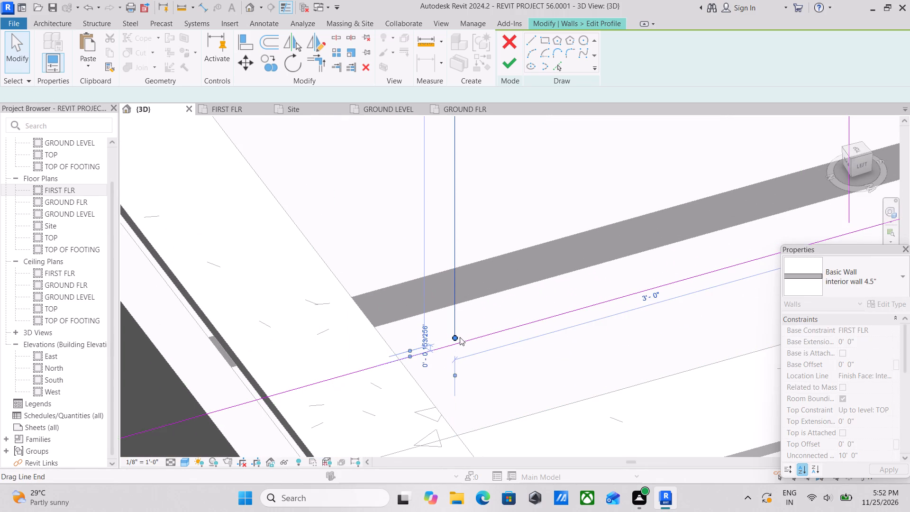
{"action": "key", "text": "Escape"}
Draw a line about 3' 0" long joining the lower ends of the two verticals, just above the wall's base line.
{"action": "left_click", "coordinate": [530, 41]}
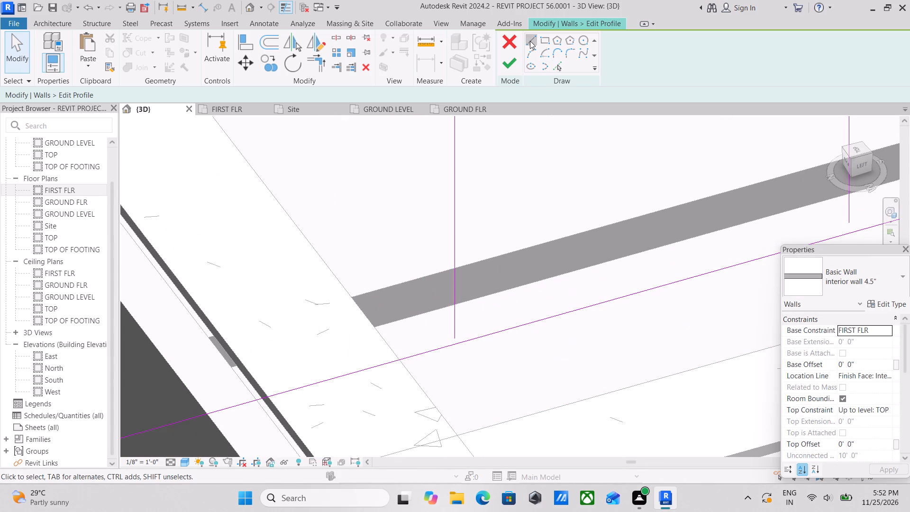
{"action": "left_click", "coordinate": [457, 340]}
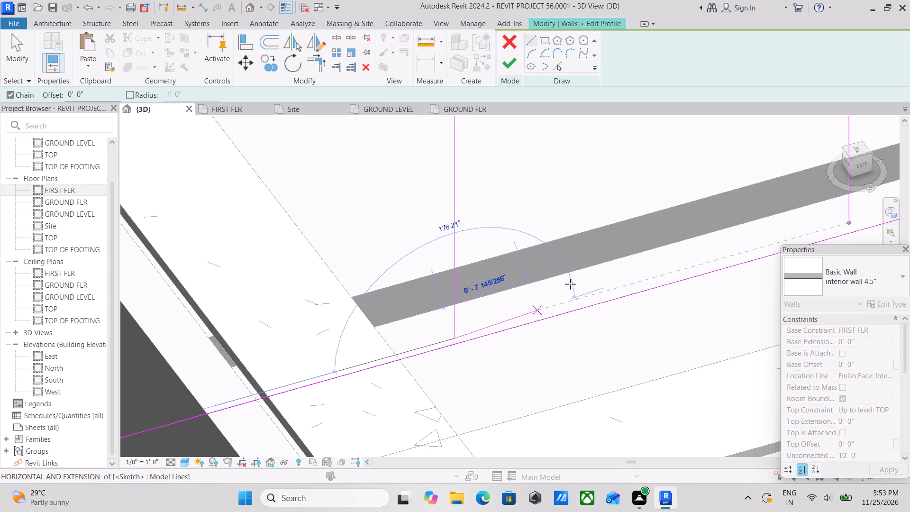
{"action": "middle_click_drag", "start_coordinate": [582, 275], "coordinate": [460, 299]}
{"action": "middle_click_drag", "start_coordinate": [558, 293], "coordinate": [392, 329]}
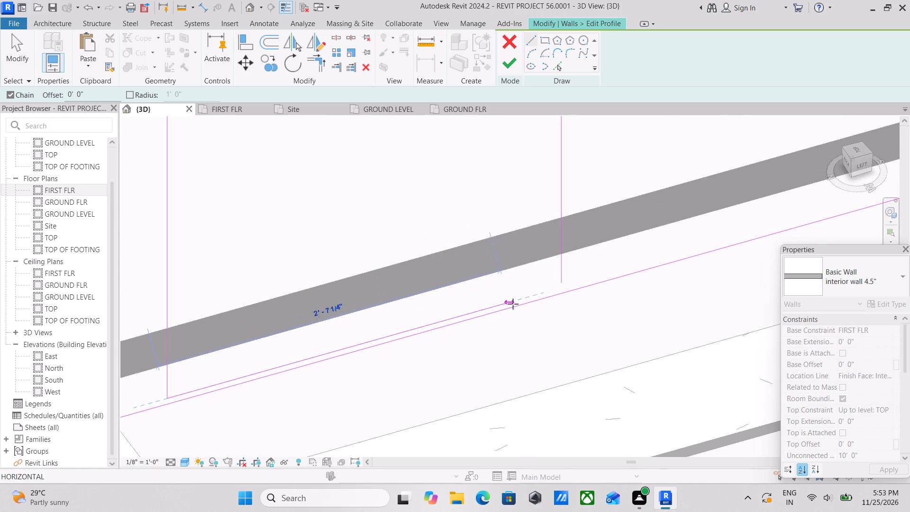
{"action": "left_click", "coordinate": [564, 291]}
{"action": "key", "text": "Escape"}
{"action": "scroll", "coordinate": [558, 295], "scroll_direction": "up", "scroll_amount": 3}
{"action": "key", "text": "Escape"}
{"action": "key", "text": "Escape"}
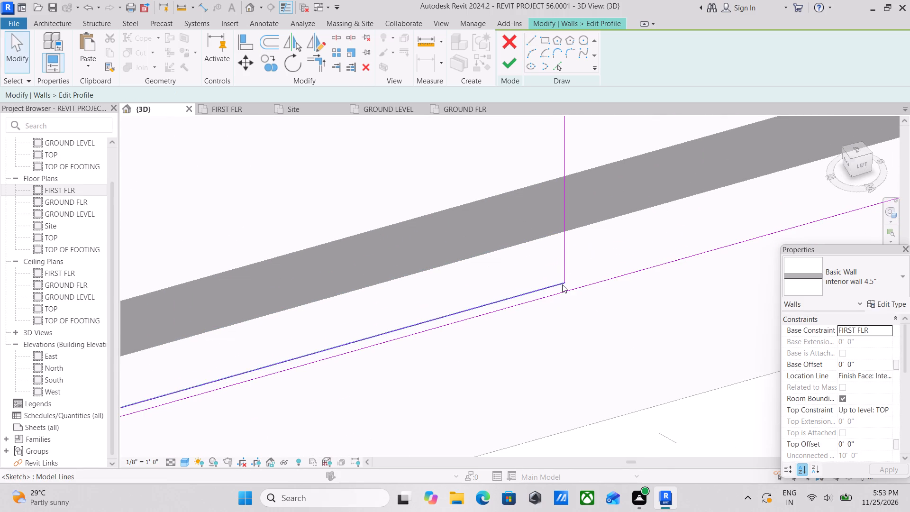
Lower the upper end of the vertical line farther from the balcony, making it about 5' 8" long.
{"action": "scroll", "coordinate": [562, 284], "scroll_direction": "down", "scroll_amount": 4}
{"action": "scroll", "coordinate": [415, 290], "scroll_direction": "down", "scroll_amount": 4}
{"action": "middle_click_drag", "start_coordinate": [380, 275], "coordinate": [476, 430]}
{"action": "scroll", "coordinate": [475, 430], "scroll_direction": "down", "scroll_amount": 1}
{"action": "middle_click_drag", "start_coordinate": [480, 299], "coordinate": [508, 401]}
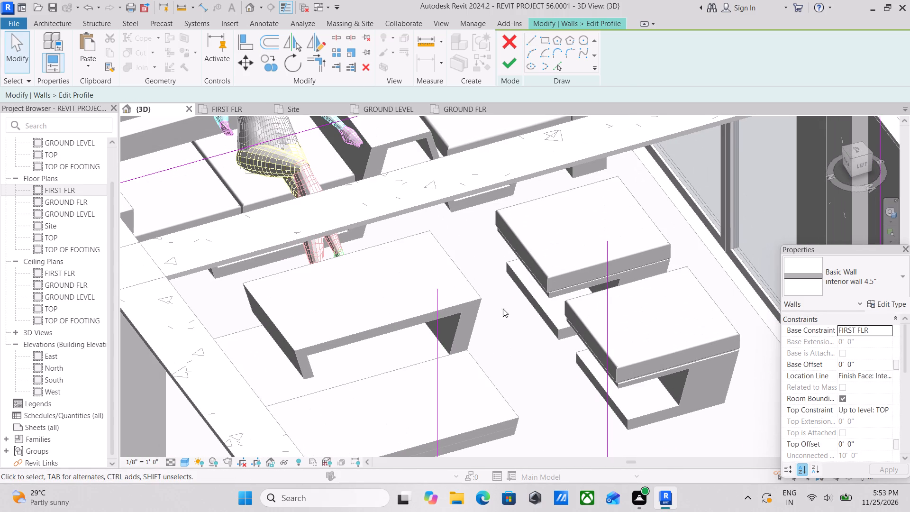
{"action": "left_click", "coordinate": [440, 293]}
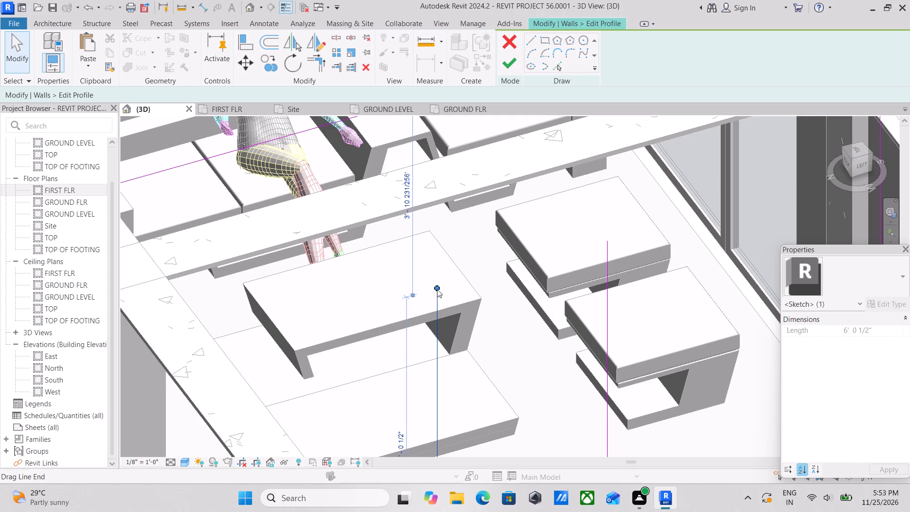
{"action": "left_click_drag", "start_coordinate": [437, 289], "coordinate": [436, 307]}
{"action": "key", "text": "Escape"}
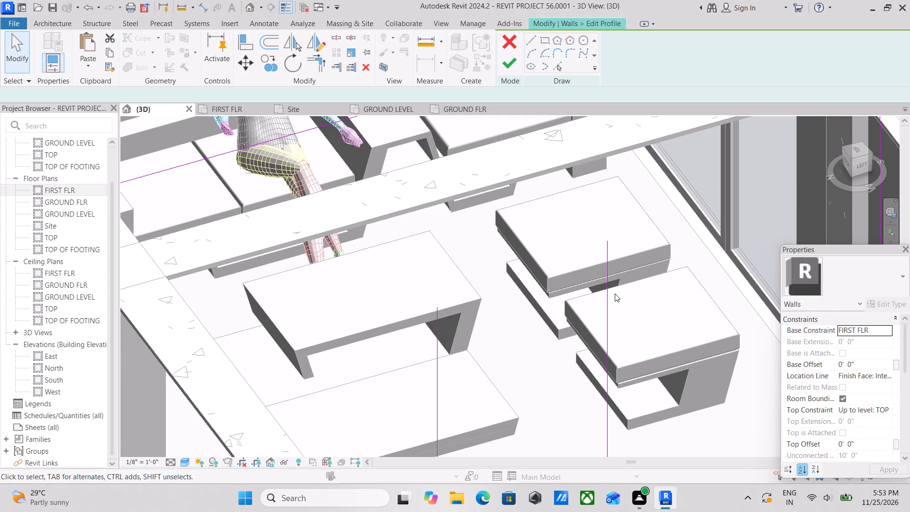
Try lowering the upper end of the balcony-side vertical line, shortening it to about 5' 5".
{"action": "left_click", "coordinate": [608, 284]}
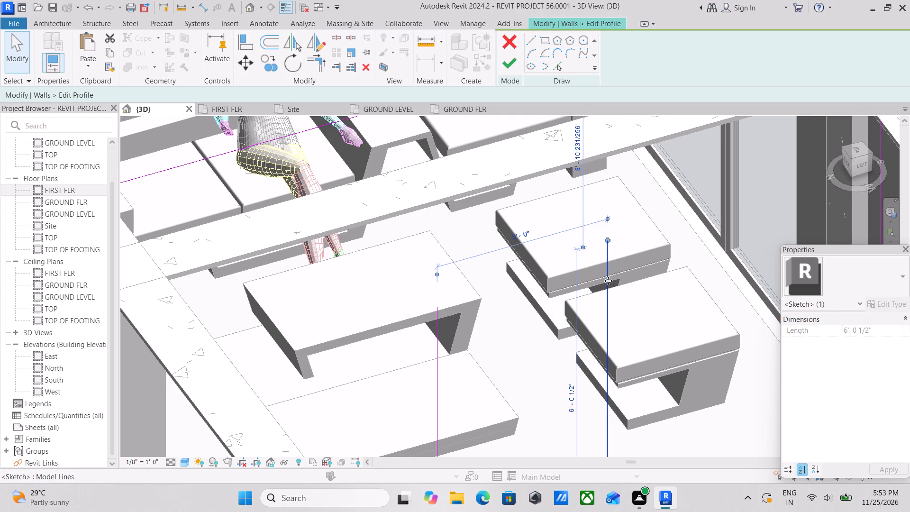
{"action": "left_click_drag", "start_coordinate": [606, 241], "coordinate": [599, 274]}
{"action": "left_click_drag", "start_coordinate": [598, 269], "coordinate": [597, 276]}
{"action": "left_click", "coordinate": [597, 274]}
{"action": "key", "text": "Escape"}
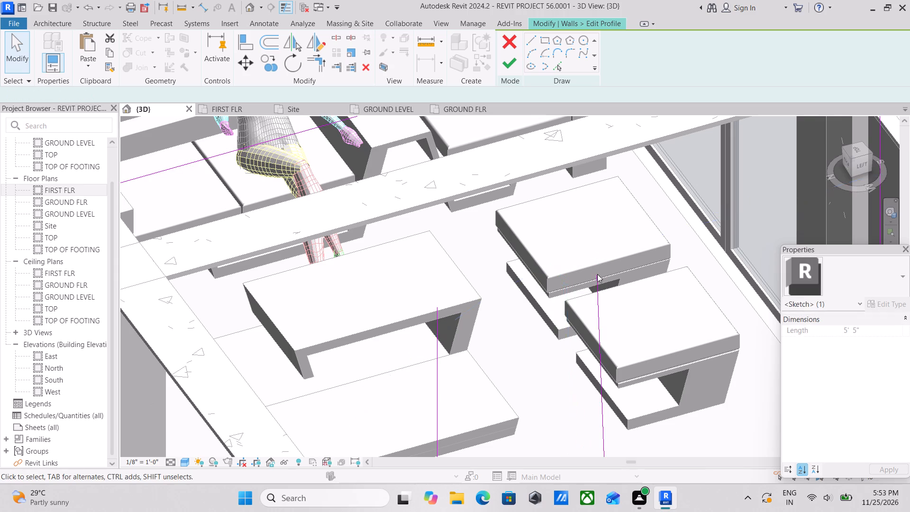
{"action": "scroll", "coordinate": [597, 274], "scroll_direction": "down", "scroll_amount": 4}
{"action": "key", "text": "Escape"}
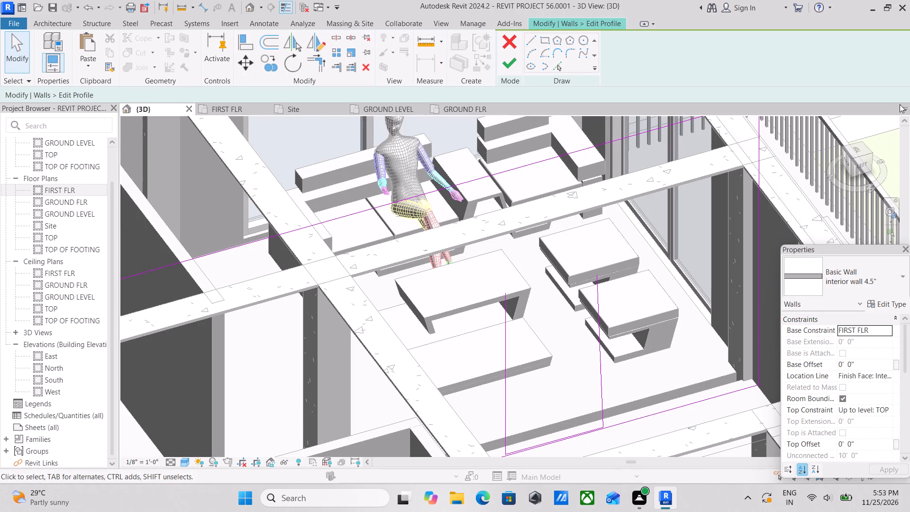
Switch to the Left view and delete the slanted balcony-side line from the wall's profile sketch.
{"action": "left_click", "coordinate": [864, 166]}
{"action": "scroll", "coordinate": [594, 347], "scroll_direction": "up", "scroll_amount": 2}
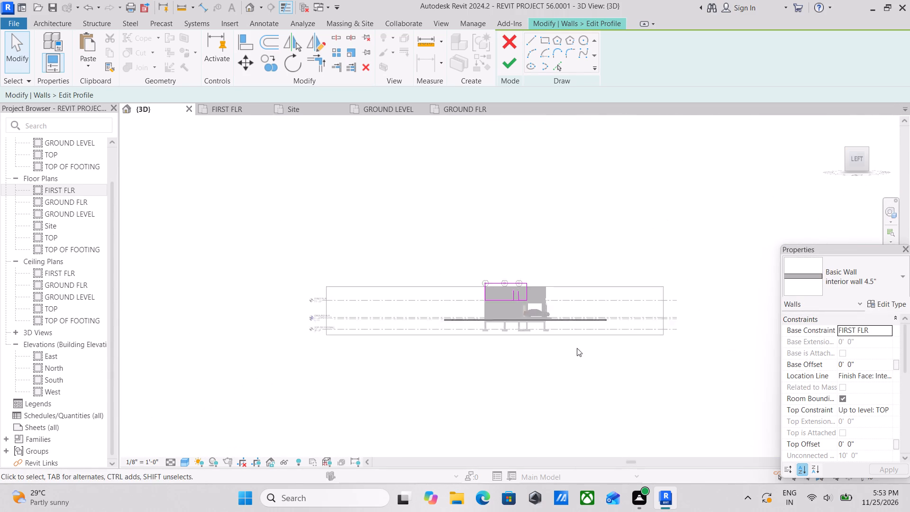
{"action": "scroll", "coordinate": [577, 348], "scroll_direction": "up", "scroll_amount": 2}
{"action": "scroll", "coordinate": [546, 239], "scroll_direction": "up", "scroll_amount": 8}
{"action": "scroll", "coordinate": [489, 266], "scroll_direction": "up", "scroll_amount": 3}
{"action": "left_click", "coordinate": [535, 250]}
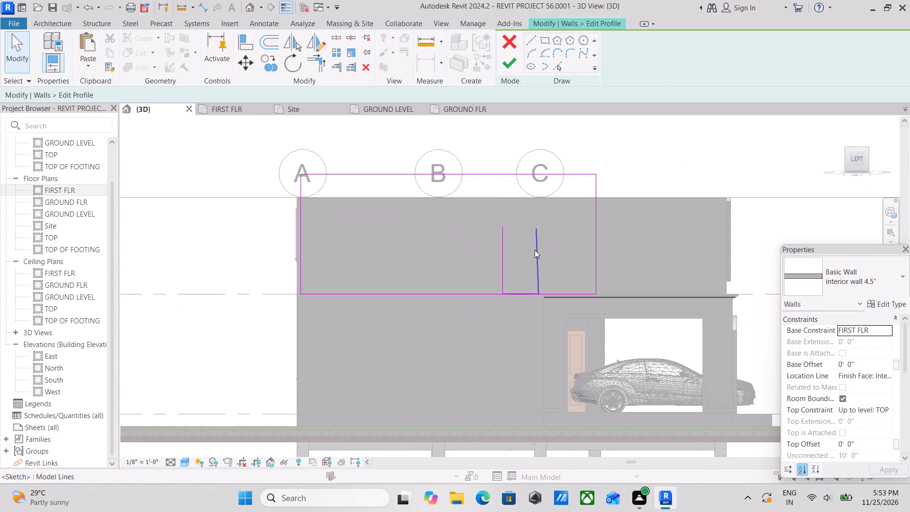
{"action": "key", "text": "Right"}
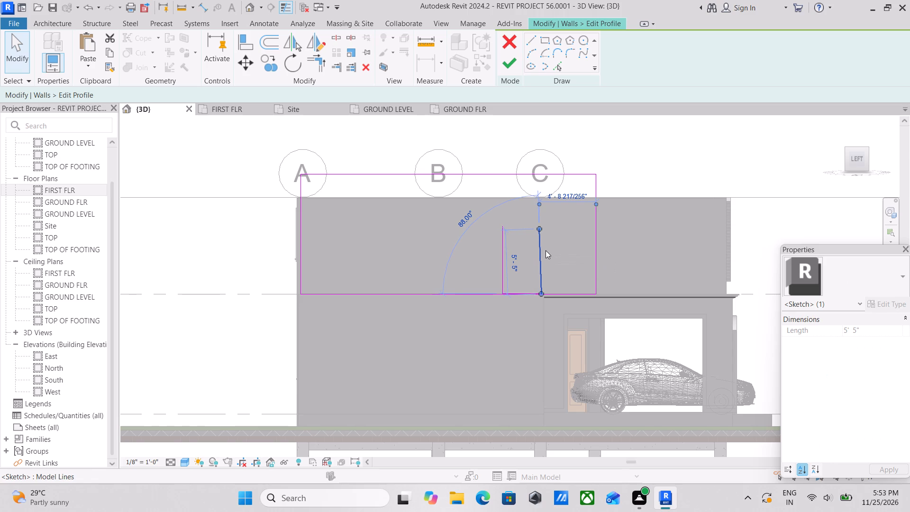
{"action": "key", "text": "Left"}
{"action": "scroll", "coordinate": [546, 250], "scroll_direction": "up", "scroll_amount": 5}
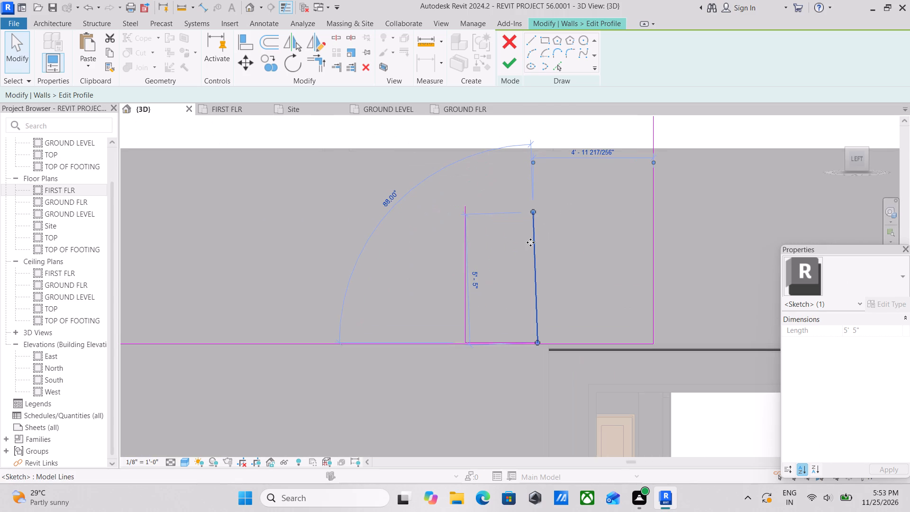
{"action": "left_click", "coordinate": [531, 243]}
{"action": "right_click", "coordinate": [531, 243]}
{"action": "left_click", "coordinate": [564, 297]}
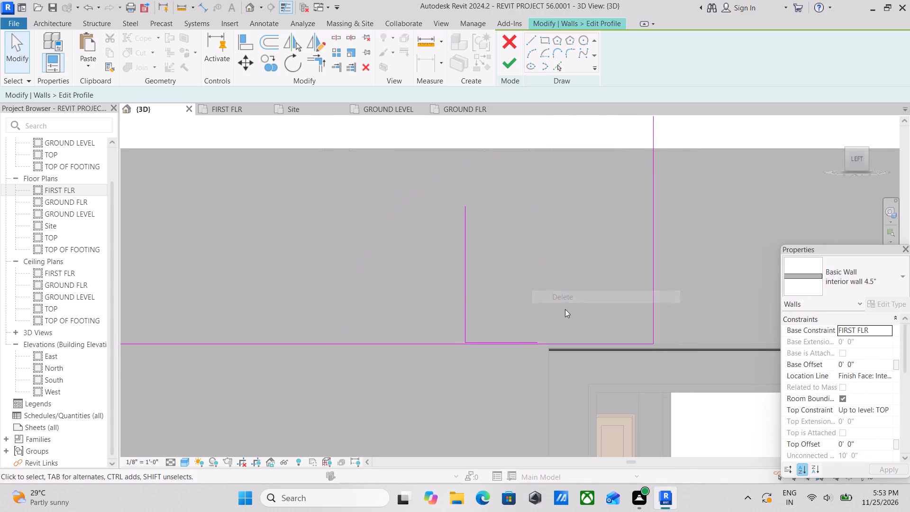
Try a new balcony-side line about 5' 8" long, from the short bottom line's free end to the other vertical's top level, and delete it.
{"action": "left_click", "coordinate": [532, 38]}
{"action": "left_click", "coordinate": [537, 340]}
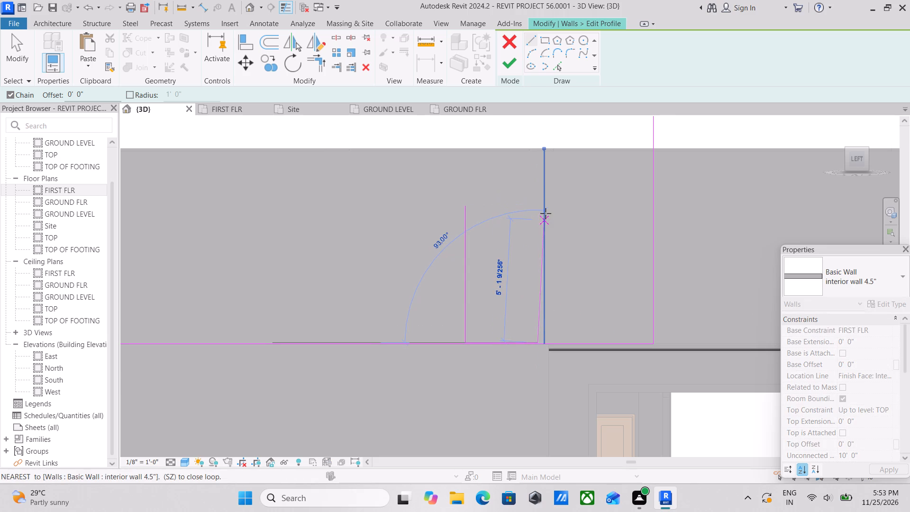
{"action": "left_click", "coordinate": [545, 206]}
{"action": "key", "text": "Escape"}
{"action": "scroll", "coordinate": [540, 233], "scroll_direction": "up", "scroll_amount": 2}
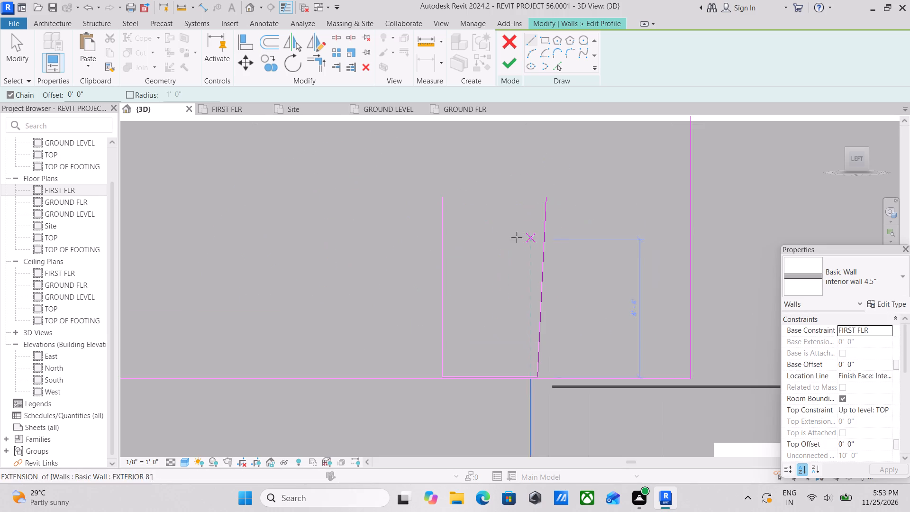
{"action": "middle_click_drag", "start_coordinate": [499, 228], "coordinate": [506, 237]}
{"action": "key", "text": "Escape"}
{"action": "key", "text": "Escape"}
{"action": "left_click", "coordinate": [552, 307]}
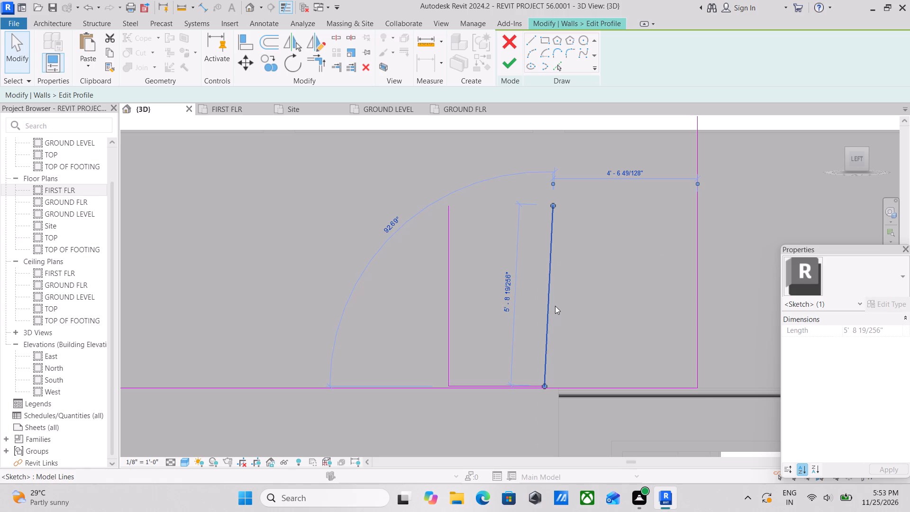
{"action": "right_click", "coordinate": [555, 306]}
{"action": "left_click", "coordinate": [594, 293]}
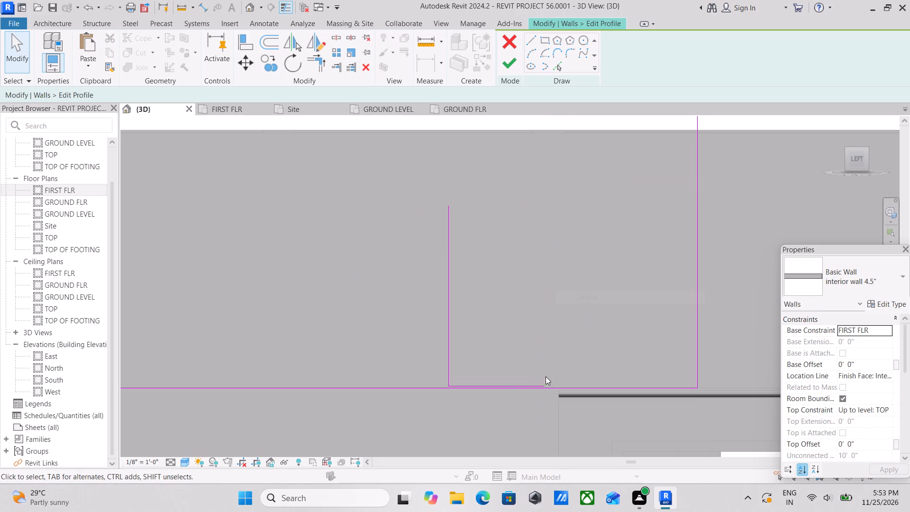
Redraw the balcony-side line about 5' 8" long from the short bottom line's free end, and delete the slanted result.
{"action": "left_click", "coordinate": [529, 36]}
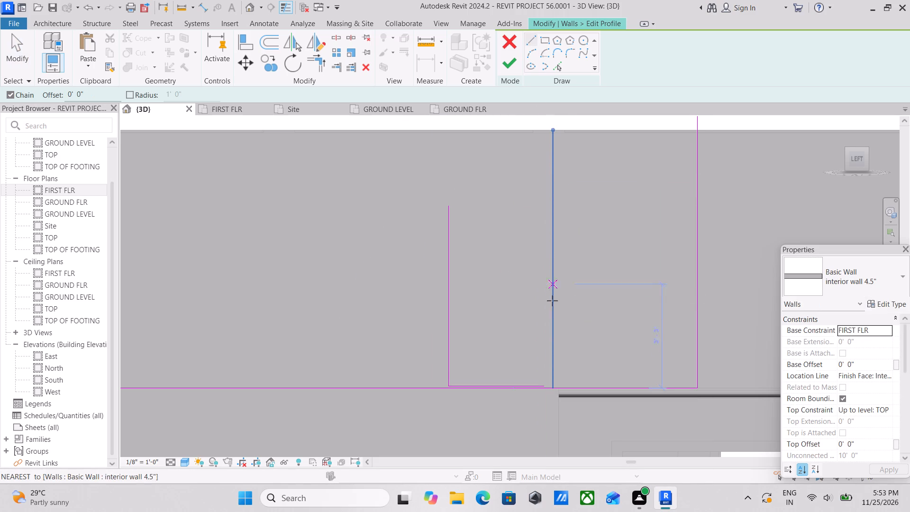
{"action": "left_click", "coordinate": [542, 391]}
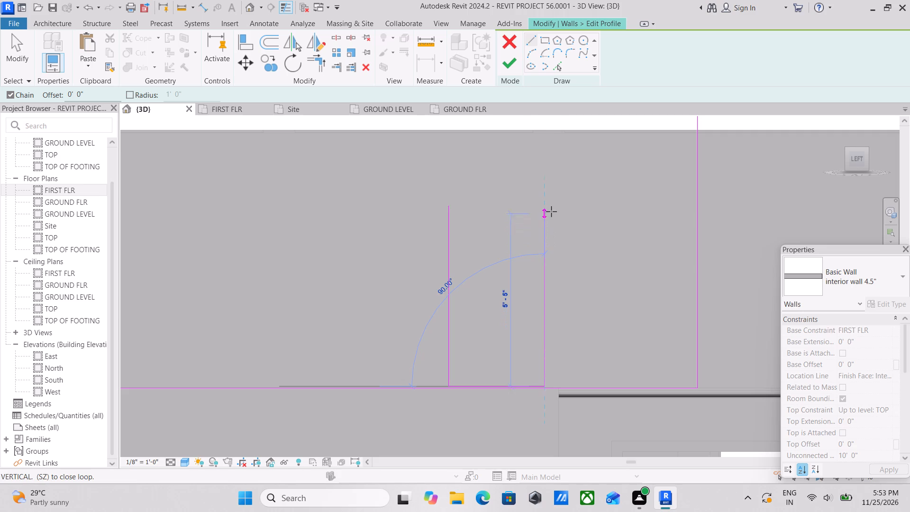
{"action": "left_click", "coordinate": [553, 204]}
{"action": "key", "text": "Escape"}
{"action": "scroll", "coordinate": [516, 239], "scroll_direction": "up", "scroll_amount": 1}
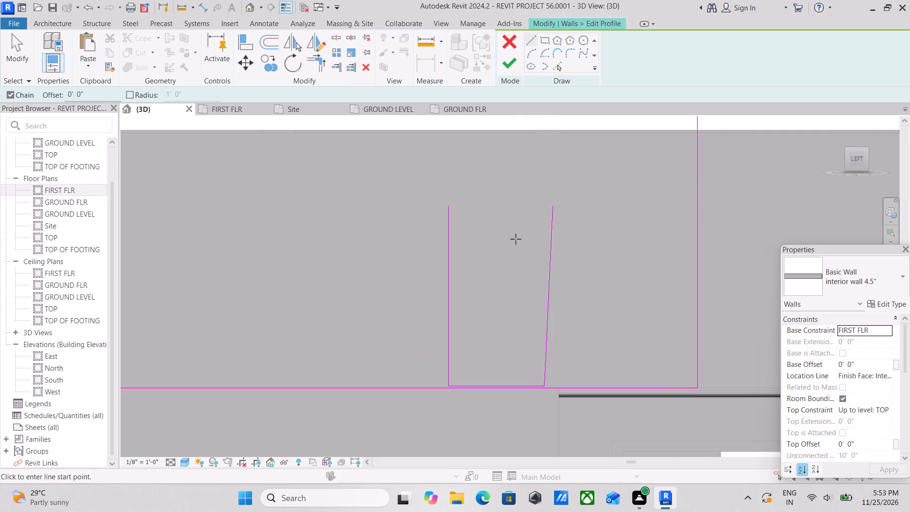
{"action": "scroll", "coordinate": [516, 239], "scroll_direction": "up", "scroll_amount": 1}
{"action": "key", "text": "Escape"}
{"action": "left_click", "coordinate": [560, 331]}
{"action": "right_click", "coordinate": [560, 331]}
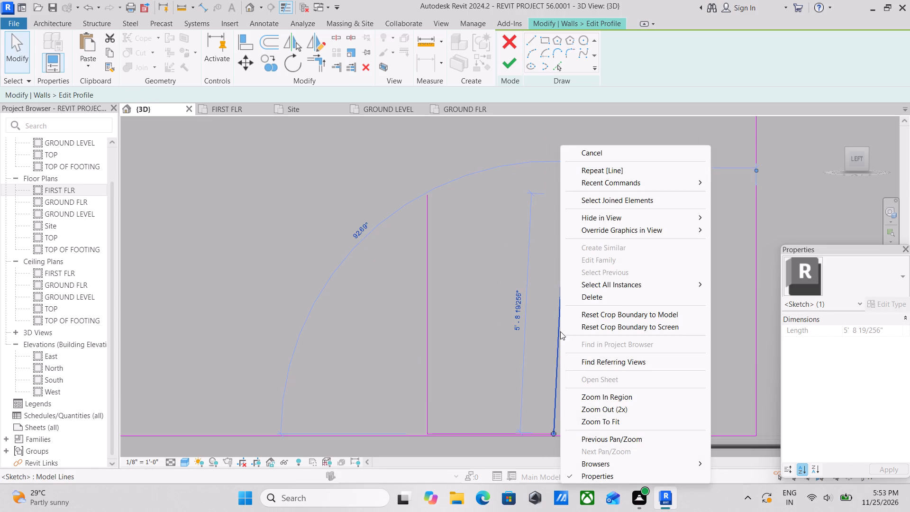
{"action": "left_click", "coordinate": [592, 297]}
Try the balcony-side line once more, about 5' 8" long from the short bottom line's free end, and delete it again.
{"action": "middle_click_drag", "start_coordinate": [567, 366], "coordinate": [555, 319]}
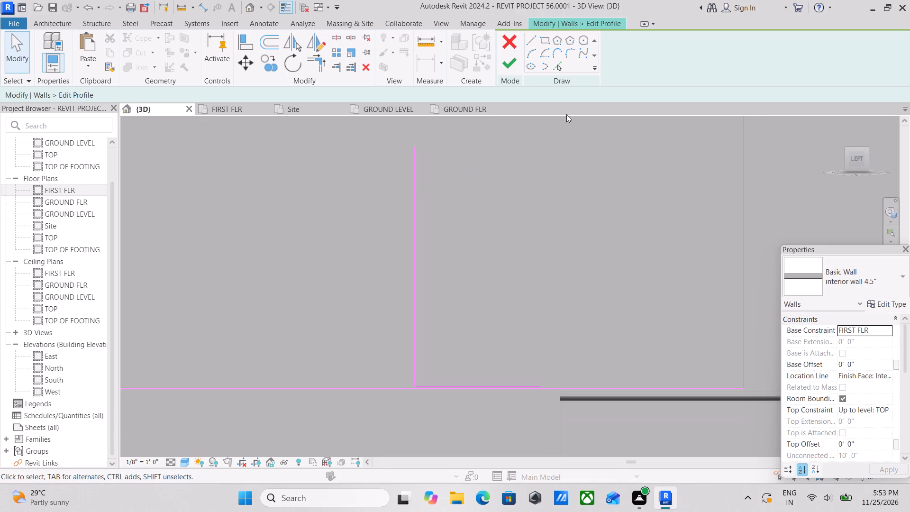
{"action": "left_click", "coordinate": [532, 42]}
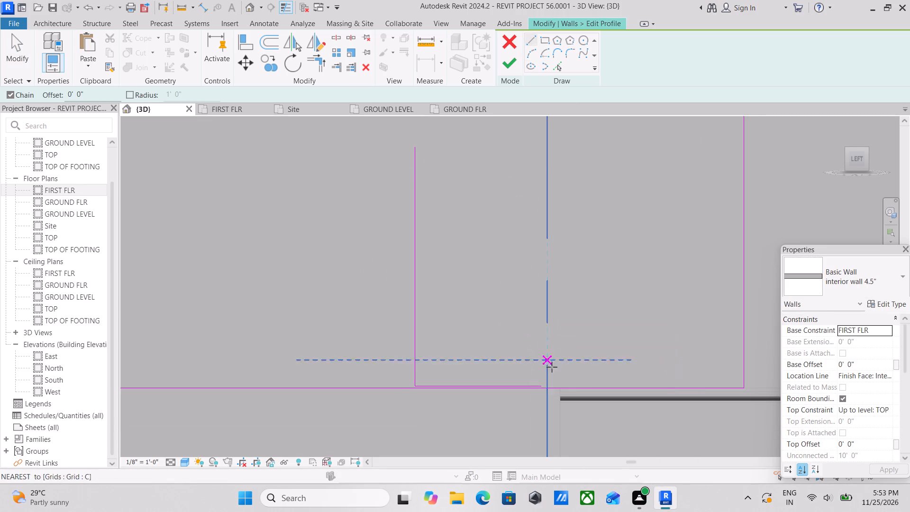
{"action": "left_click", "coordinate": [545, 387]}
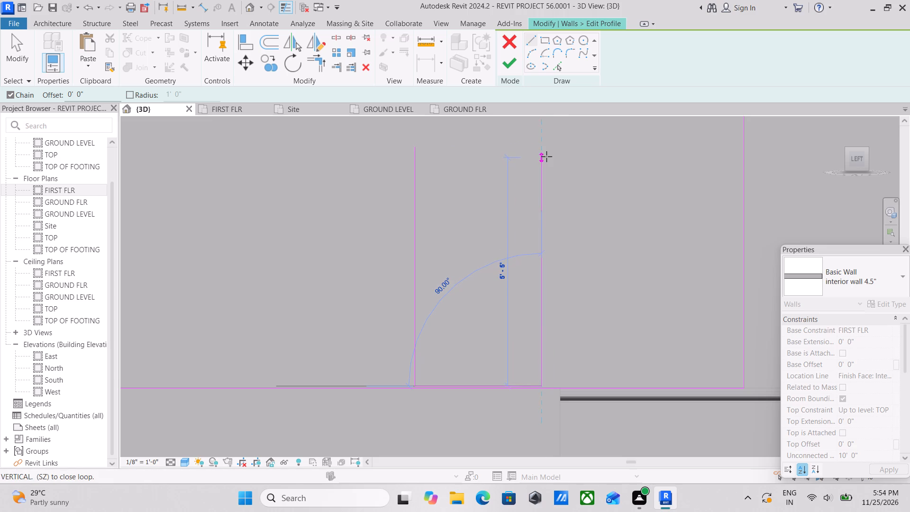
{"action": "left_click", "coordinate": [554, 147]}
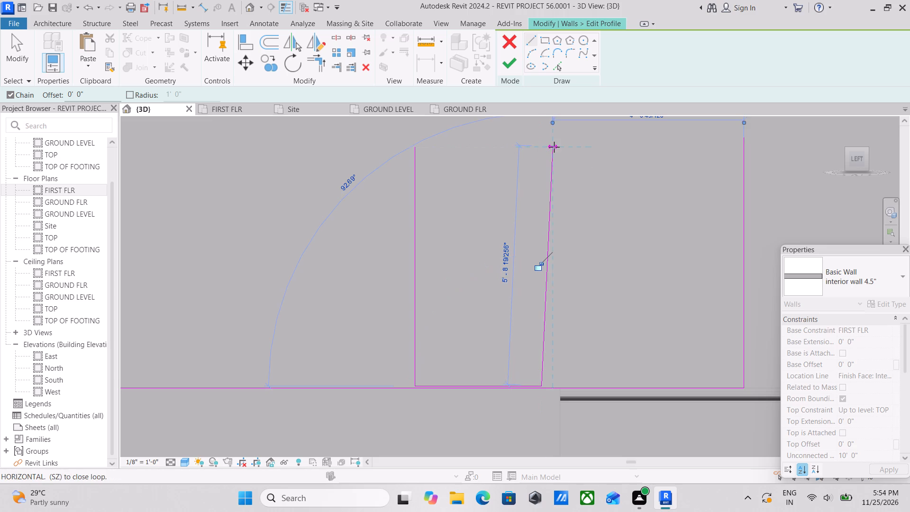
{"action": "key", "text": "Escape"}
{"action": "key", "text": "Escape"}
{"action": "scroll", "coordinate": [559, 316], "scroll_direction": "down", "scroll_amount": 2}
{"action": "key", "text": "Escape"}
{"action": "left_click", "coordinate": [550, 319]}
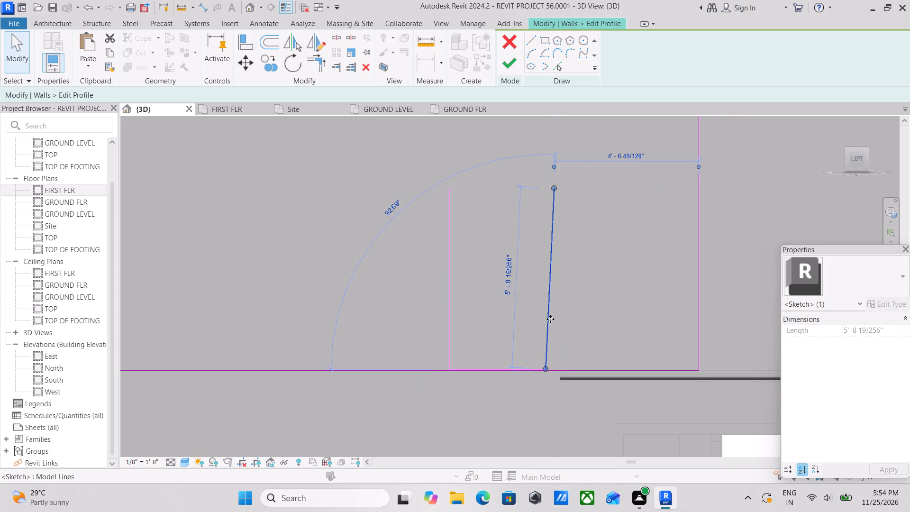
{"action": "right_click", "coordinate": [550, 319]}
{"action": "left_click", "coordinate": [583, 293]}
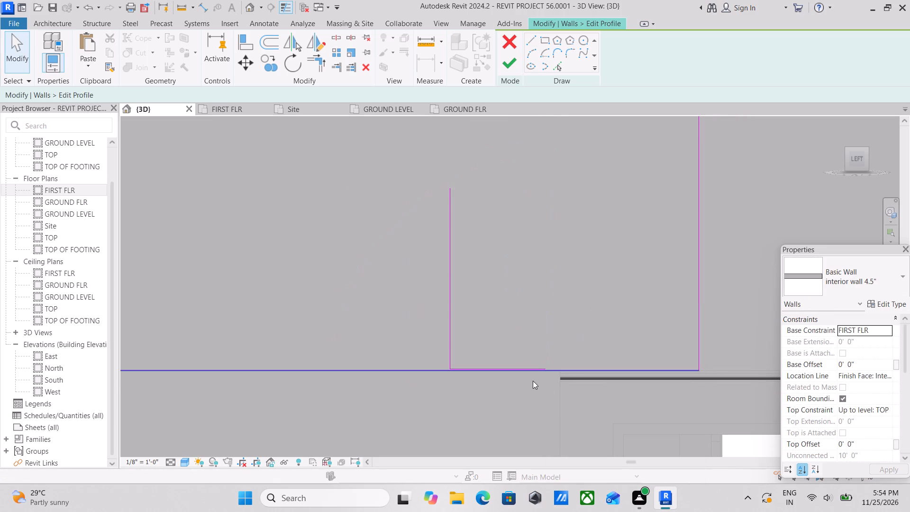
Stretch the free end of the opening's short bottom line horizontally toward the balcony side until it is about 3' 6" long.
{"action": "scroll", "coordinate": [539, 371], "scroll_direction": "up", "scroll_amount": 6}
{"action": "left_click", "coordinate": [541, 370]}
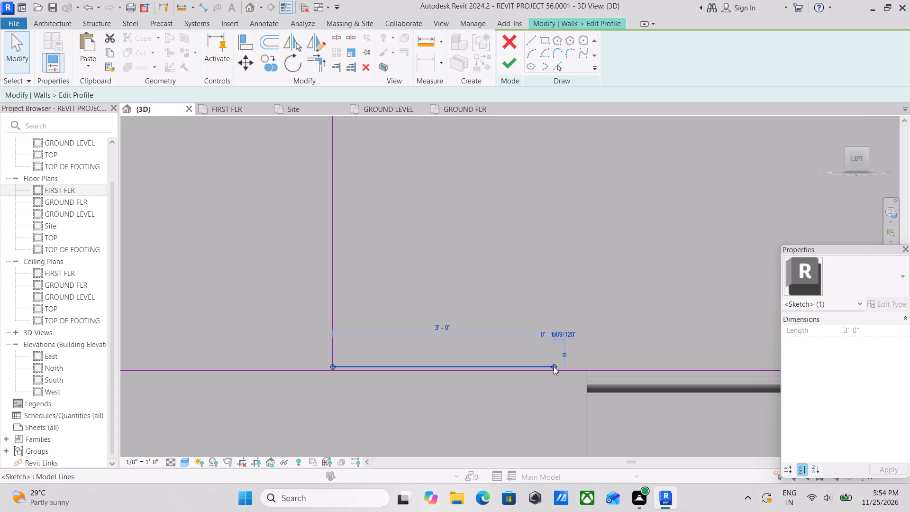
{"action": "left_click_drag", "start_coordinate": [554, 366], "coordinate": [566, 366]}
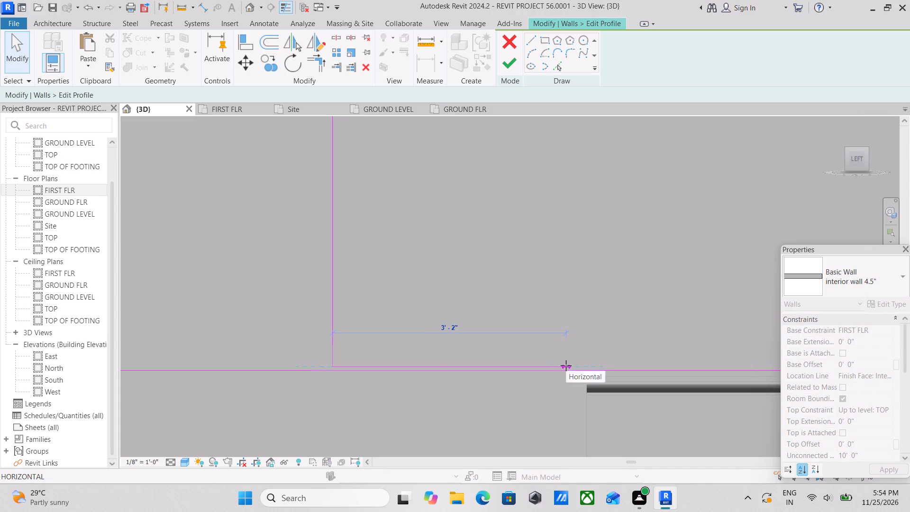
{"action": "left_click_drag", "start_coordinate": [566, 366], "coordinate": [554, 366]}
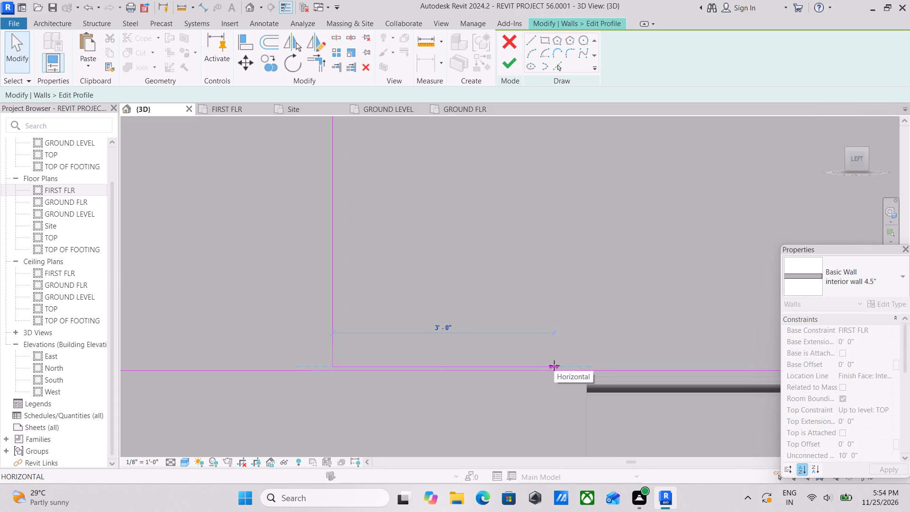
{"action": "left_click_drag", "start_coordinate": [554, 366], "coordinate": [564, 364]}
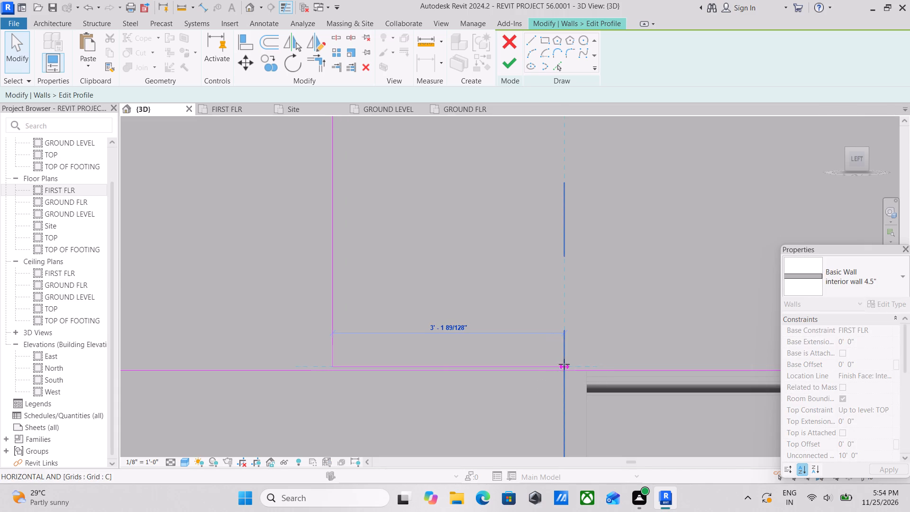
{"action": "left_click_drag", "start_coordinate": [564, 364], "coordinate": [598, 360]}
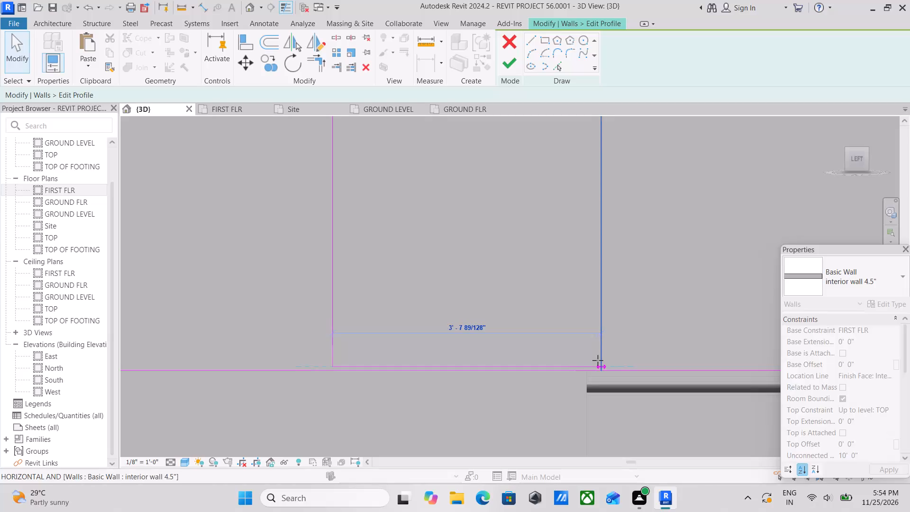
{"action": "left_click_drag", "start_coordinate": [598, 360], "coordinate": [593, 360]}
{"action": "key", "text": "Escape"}
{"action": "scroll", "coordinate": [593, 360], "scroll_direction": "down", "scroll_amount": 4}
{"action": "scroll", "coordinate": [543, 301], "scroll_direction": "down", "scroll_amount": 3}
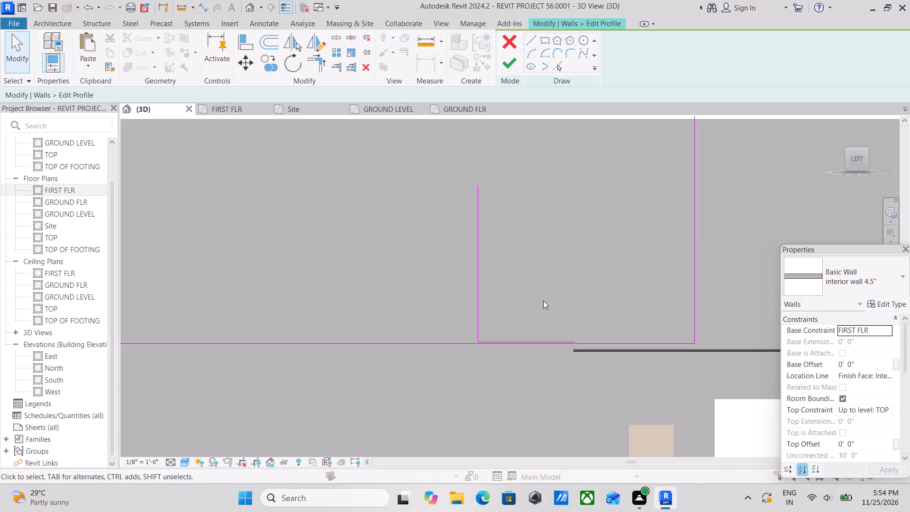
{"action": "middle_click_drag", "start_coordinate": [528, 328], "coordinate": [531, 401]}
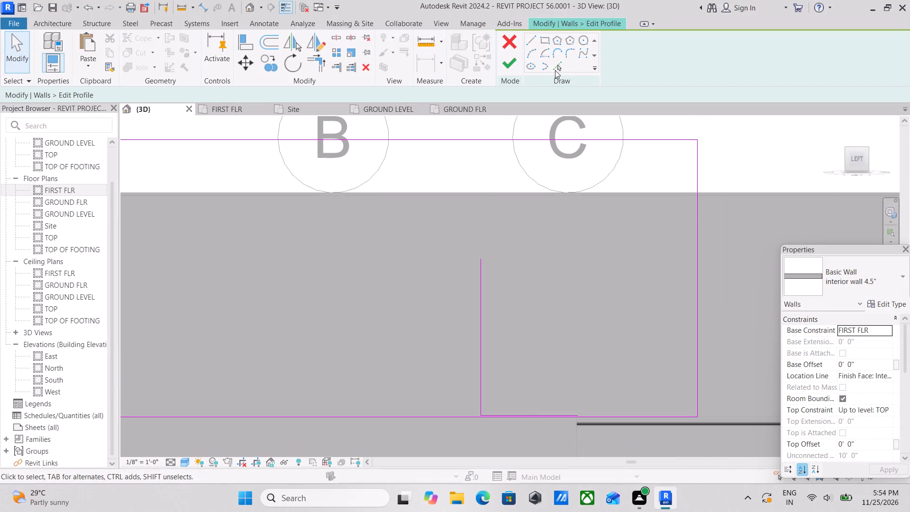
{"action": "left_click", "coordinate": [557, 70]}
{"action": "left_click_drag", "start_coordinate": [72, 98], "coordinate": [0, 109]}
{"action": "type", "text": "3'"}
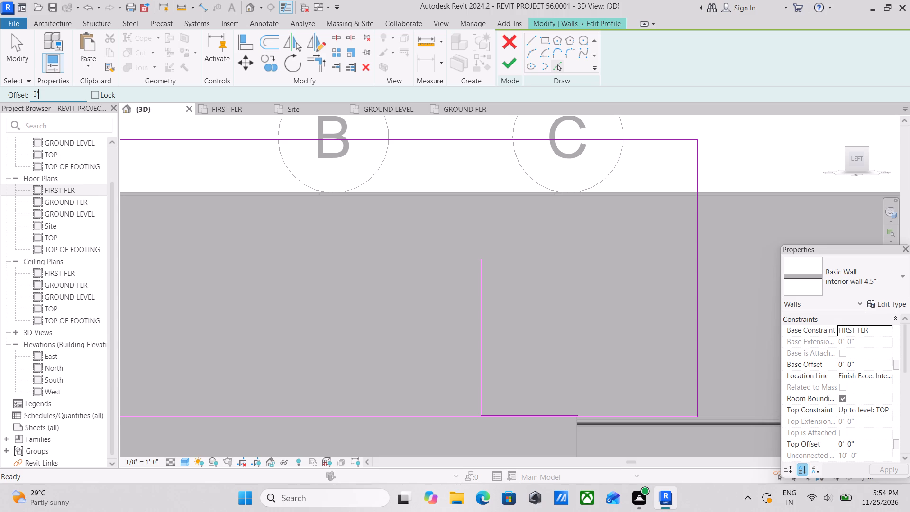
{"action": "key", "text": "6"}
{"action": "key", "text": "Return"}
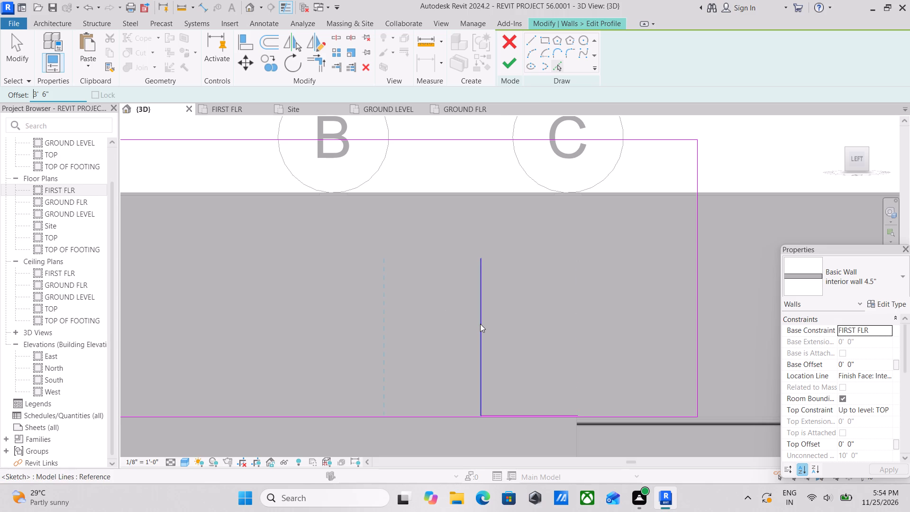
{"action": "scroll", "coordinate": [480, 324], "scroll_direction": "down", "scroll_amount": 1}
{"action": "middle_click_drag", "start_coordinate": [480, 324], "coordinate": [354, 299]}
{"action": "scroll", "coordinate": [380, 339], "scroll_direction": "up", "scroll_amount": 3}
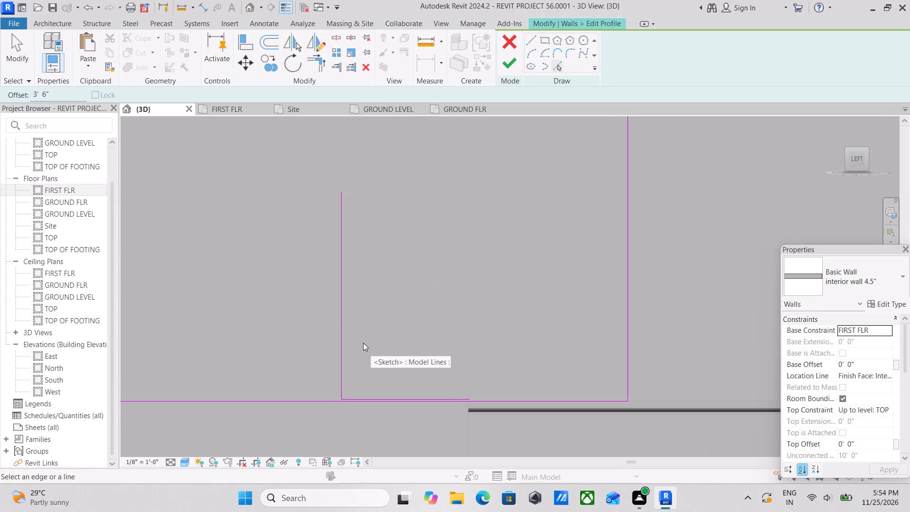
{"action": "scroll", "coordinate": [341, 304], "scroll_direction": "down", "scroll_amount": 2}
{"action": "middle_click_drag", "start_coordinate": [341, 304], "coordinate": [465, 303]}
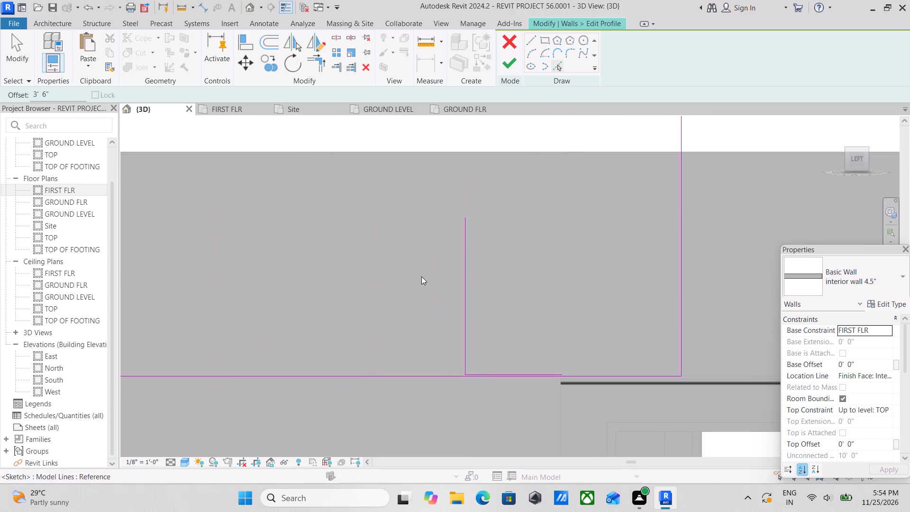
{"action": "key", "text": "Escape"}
Use Pick Lines with a 3' 6" offset to copy the opening's vertical line toward the balcony side.
{"action": "left_click", "coordinate": [556, 63]}
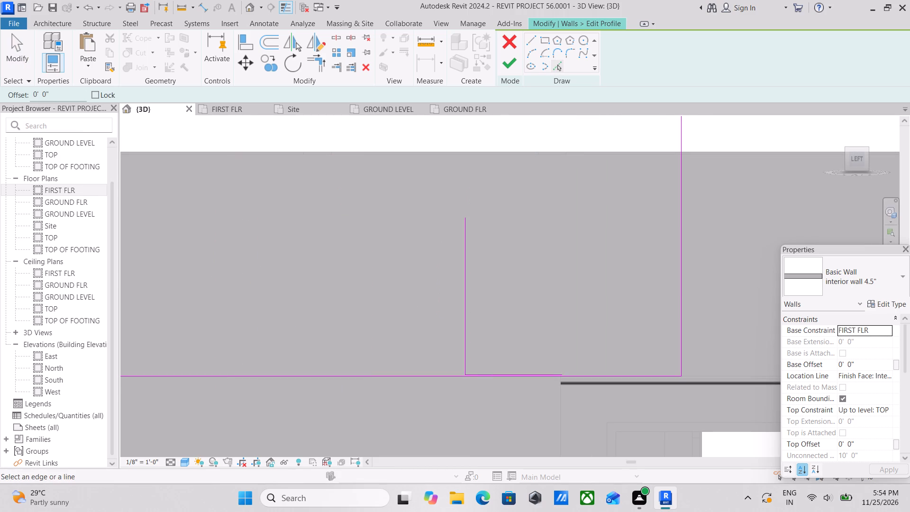
{"action": "left_click_drag", "start_coordinate": [62, 92], "coordinate": [0, 104]}
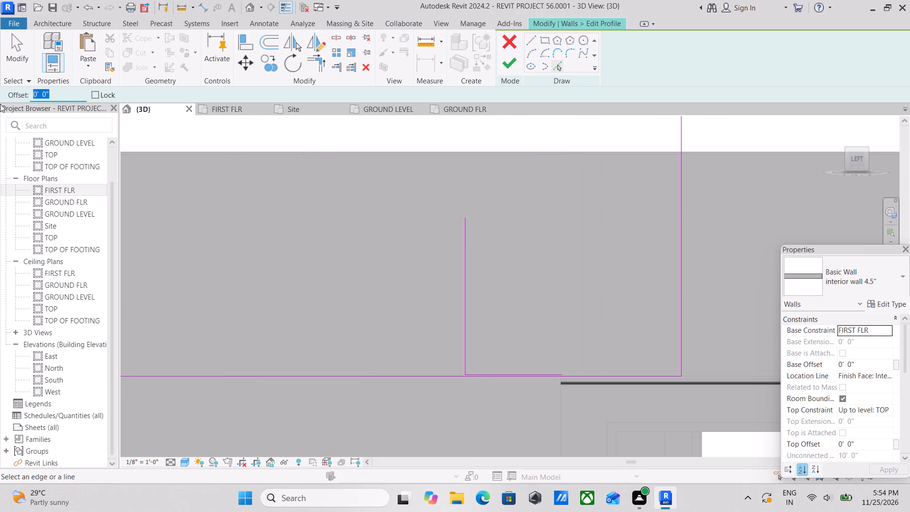
{"action": "type", "text": "3'"}
{"action": "key", "text": "6"}
{"action": "key", "text": "Return"}
{"action": "scroll", "coordinate": [470, 293], "scroll_direction": "down", "scroll_amount": 1}
{"action": "left_click", "coordinate": [470, 293]}
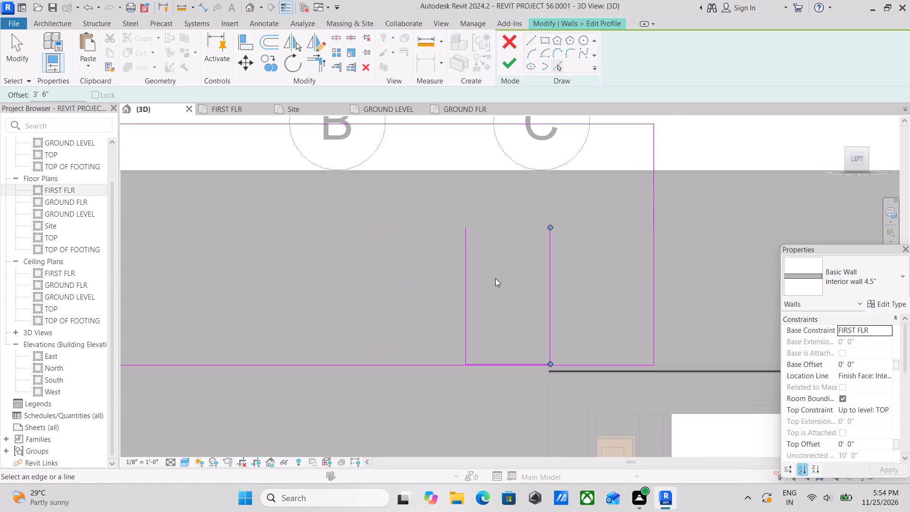
{"action": "middle_click_drag", "start_coordinate": [510, 267], "coordinate": [516, 330]}
{"action": "key", "text": "Escape"}
{"action": "key", "text": "Escape"}
Join the tops of both verticals with a semicircular arc of 1' 9" radius and finish the wall profile.
{"action": "scroll", "coordinate": [520, 224], "scroll_direction": "up", "scroll_amount": 2}
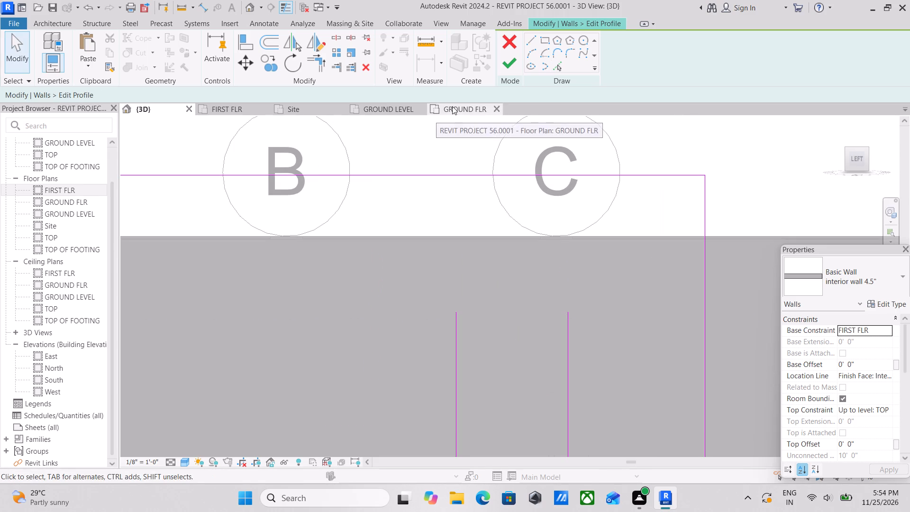
{"action": "left_click", "coordinate": [528, 53]}
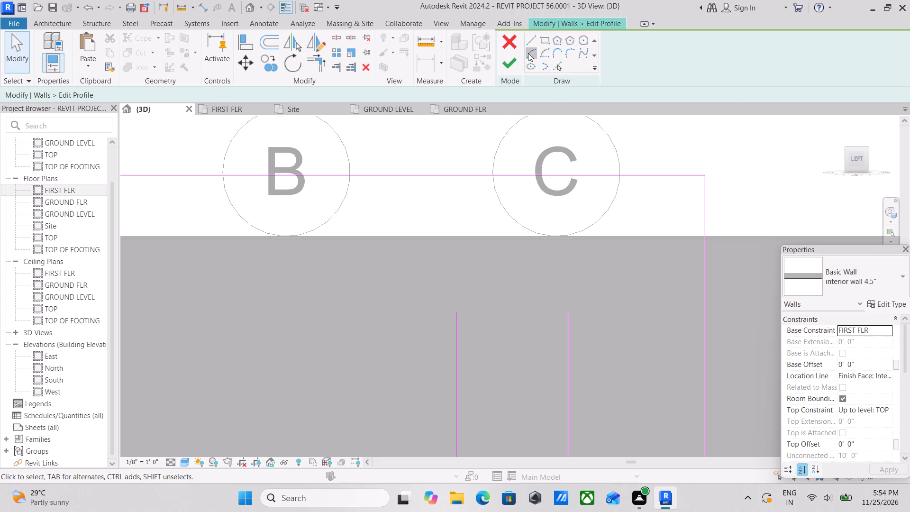
{"action": "left_click", "coordinate": [567, 309]}
{"action": "left_click", "coordinate": [454, 310]}
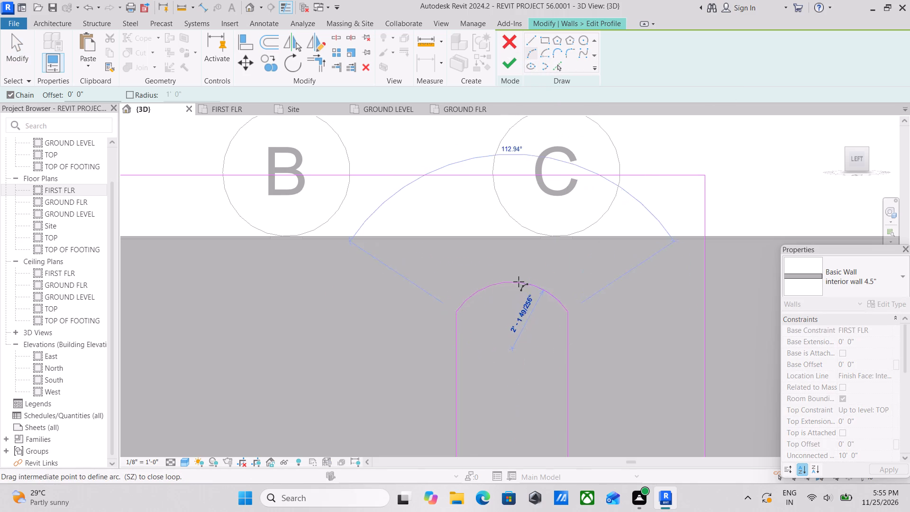
{"action": "scroll", "coordinate": [501, 259], "scroll_direction": "up", "scroll_amount": 2}
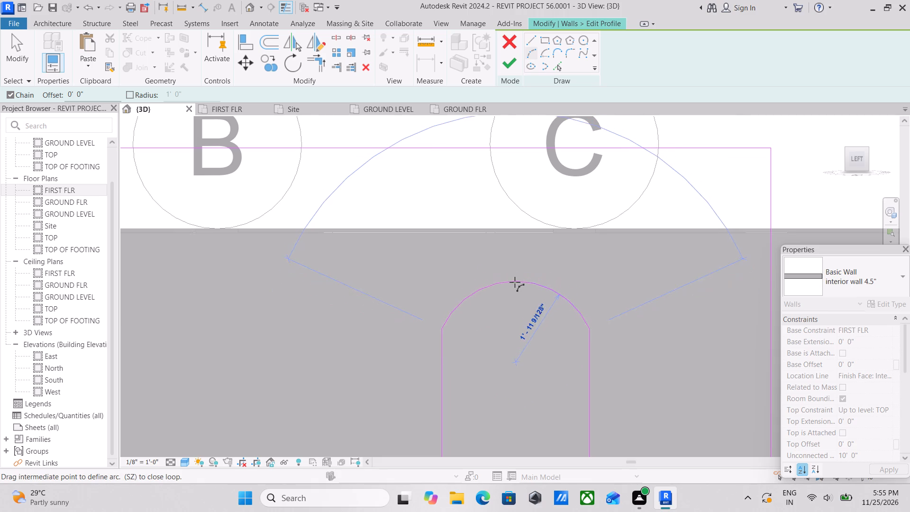
{"action": "scroll", "coordinate": [513, 287], "scroll_direction": "up", "scroll_amount": 3}
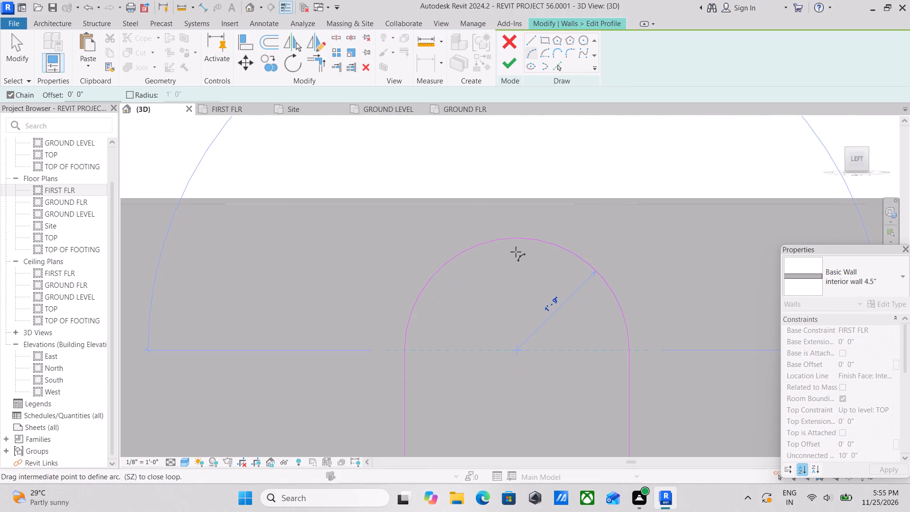
{"action": "left_click", "coordinate": [503, 217]}
{"action": "scroll", "coordinate": [431, 366], "scroll_direction": "down", "scroll_amount": 4}
{"action": "key", "text": "Escape"}
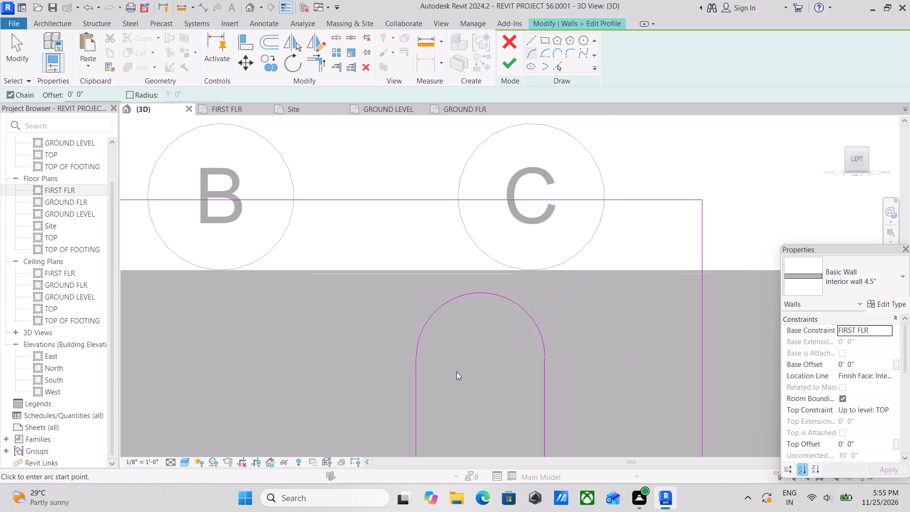
{"action": "key", "text": "Escape"}
{"action": "scroll", "coordinate": [456, 372], "scroll_direction": "down", "scroll_amount": 3}
{"action": "left_click", "coordinate": [508, 62]}
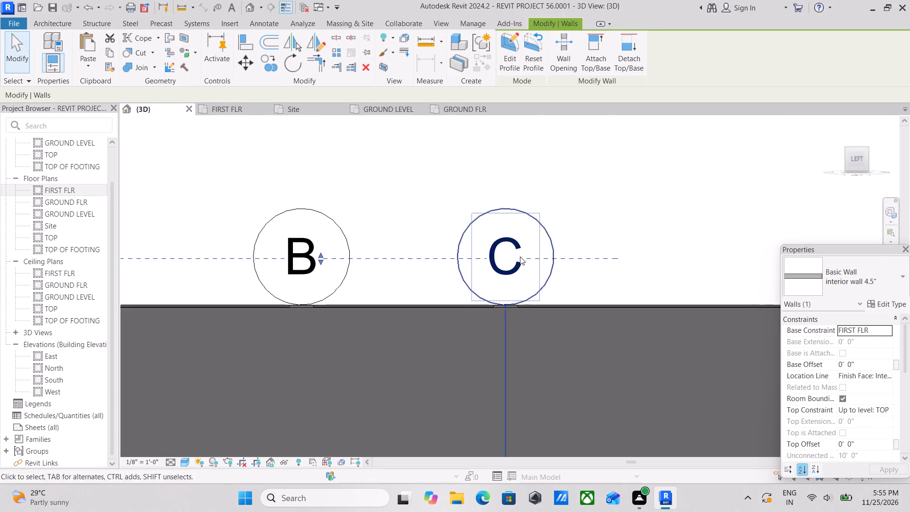
Examine the arched opening in the first-floor interior wall from several sides and distances in the 3D view.
{"action": "scroll", "coordinate": [503, 348], "scroll_direction": "down", "scroll_amount": 7}
{"action": "middle_click_drag", "start_coordinate": [496, 344], "coordinate": [610, 472], "text": "shift"}
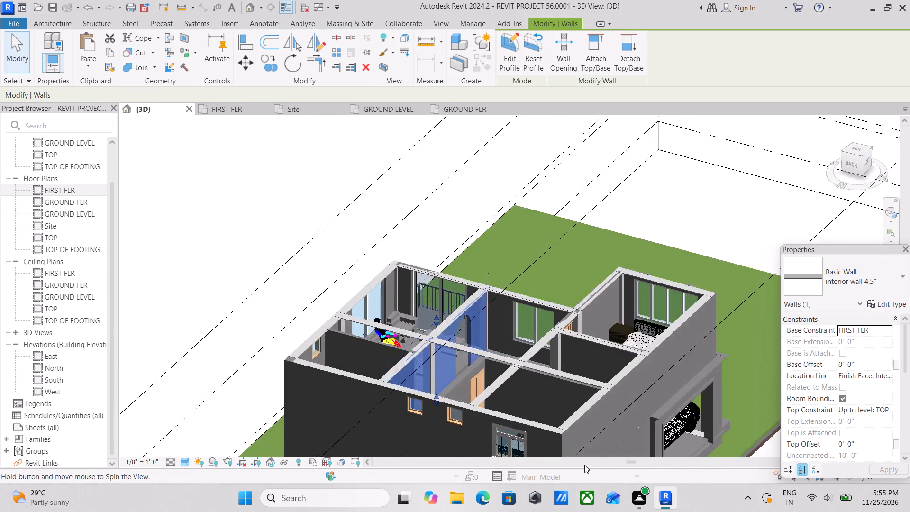
{"action": "middle_click_drag", "start_coordinate": [545, 452], "coordinate": [462, 494]}
{"action": "scroll", "coordinate": [503, 379], "scroll_direction": "up", "scroll_amount": 2}
{"action": "key", "text": "Escape"}
{"action": "middle_click", "coordinate": [503, 379]}
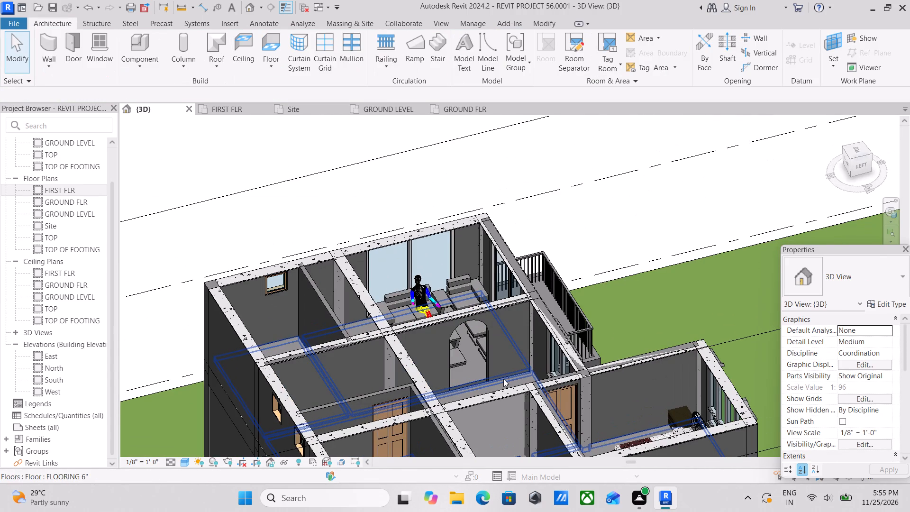
{"action": "middle_click_drag", "start_coordinate": [503, 379], "coordinate": [409, 376], "text": "shift"}
{"action": "scroll", "coordinate": [475, 366], "scroll_direction": "down", "scroll_amount": 2}
{"action": "middle_click_drag", "start_coordinate": [475, 366], "coordinate": [637, 368], "text": "shift"}
{"action": "middle_click_drag", "start_coordinate": [578, 379], "coordinate": [358, 401], "text": "shift"}
{"action": "scroll", "coordinate": [535, 348], "scroll_direction": "up", "scroll_amount": 4}
{"action": "scroll", "coordinate": [522, 287], "scroll_direction": "up", "scroll_amount": 1}
{"action": "middle_click_drag", "start_coordinate": [522, 287], "coordinate": [589, 331], "text": "shift"}
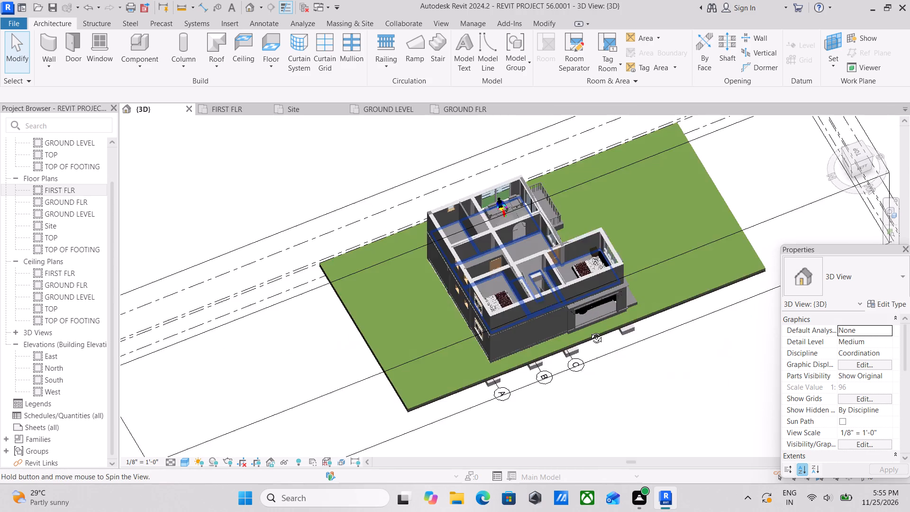
{"action": "middle_click_drag", "start_coordinate": [589, 331], "coordinate": [498, 372], "text": "shift"}
{"action": "middle_click_drag", "start_coordinate": [519, 296], "coordinate": [510, 405]}
{"action": "scroll", "coordinate": [516, 380], "scroll_direction": "up", "scroll_amount": 1, "text": "shift"}
{"action": "middle_click_drag", "start_coordinate": [517, 379], "coordinate": [559, 329], "text": "shift"}
{"action": "scroll", "coordinate": [500, 351], "scroll_direction": "up", "scroll_amount": 1}
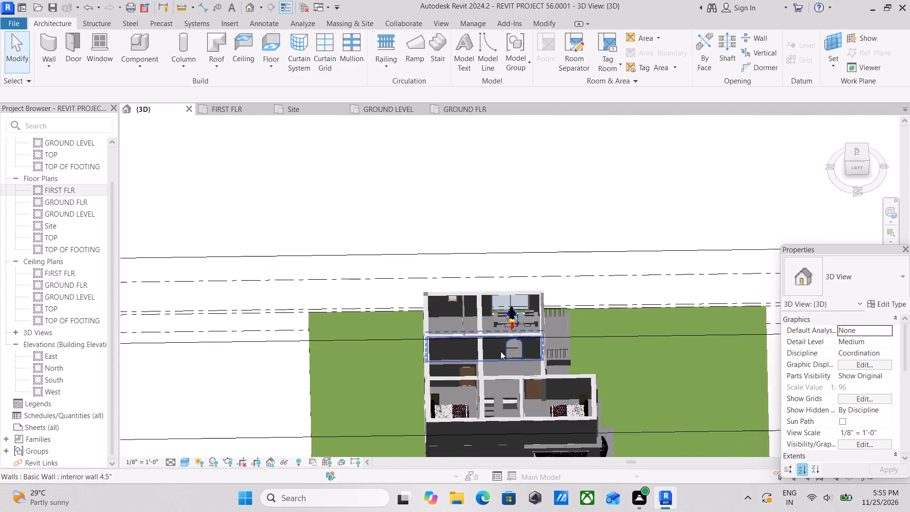
{"action": "scroll", "coordinate": [500, 351], "scroll_direction": "up", "scroll_amount": 3}
{"action": "middle_click_drag", "start_coordinate": [501, 347], "coordinate": [434, 310], "text": "shift"}
{"action": "middle_click_drag", "start_coordinate": [490, 345], "coordinate": [478, 325], "text": "shift"}
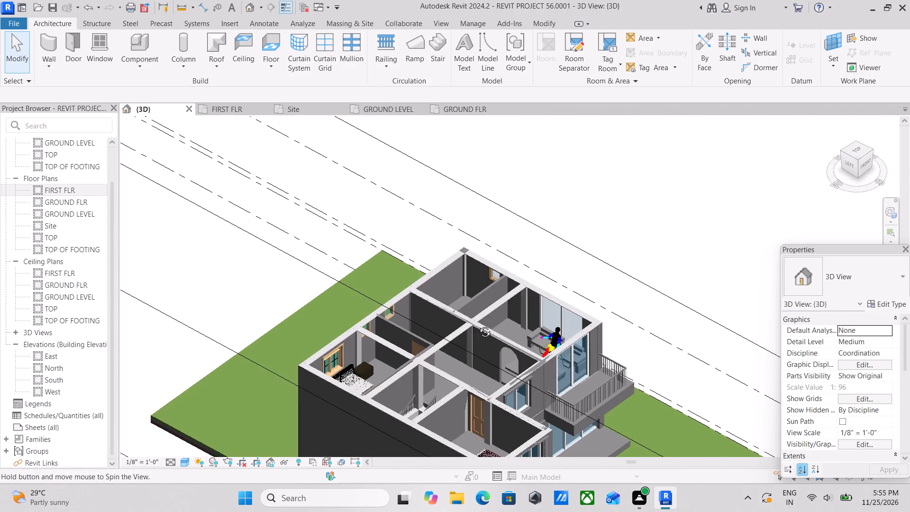
{"action": "middle_click_drag", "start_coordinate": [478, 325], "coordinate": [480, 322], "text": "shift"}
{"action": "middle_click_drag", "start_coordinate": [486, 350], "coordinate": [510, 305], "text": "shift"}
{"action": "middle_click_drag", "start_coordinate": [502, 344], "coordinate": [470, 302], "text": "shift"}
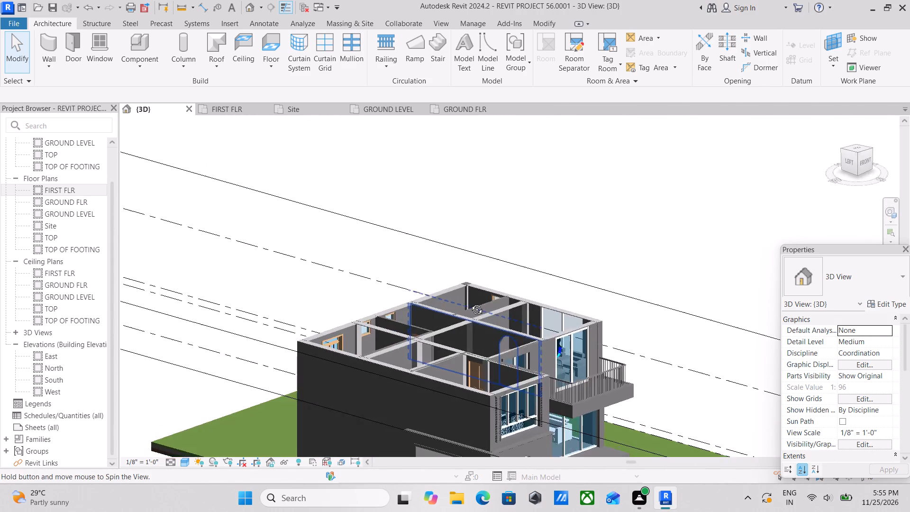
{"action": "middle_click_drag", "start_coordinate": [470, 302], "coordinate": [536, 306], "text": "shift"}
{"action": "middle_click_drag", "start_coordinate": [521, 350], "coordinate": [540, 381]}
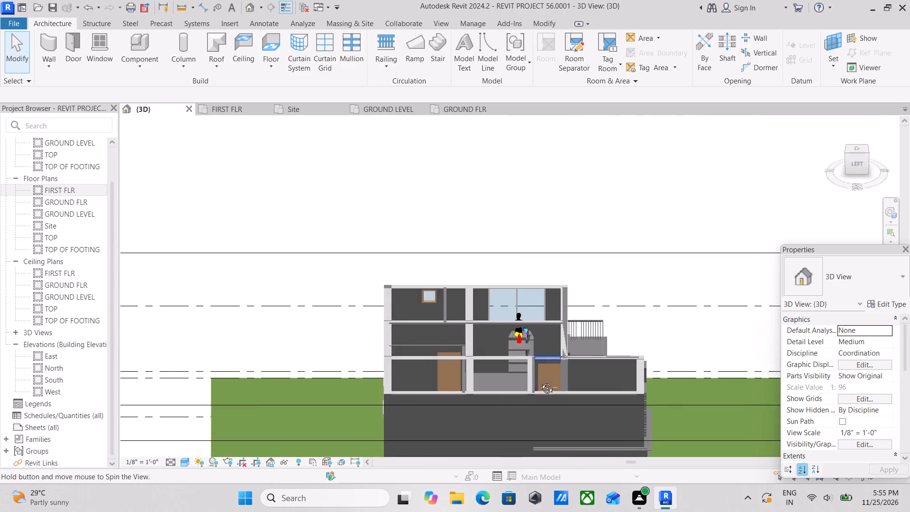
{"action": "middle_click_drag", "start_coordinate": [540, 381], "coordinate": [541, 381]}
{"action": "scroll", "coordinate": [523, 332], "scroll_direction": "up", "scroll_amount": 12}
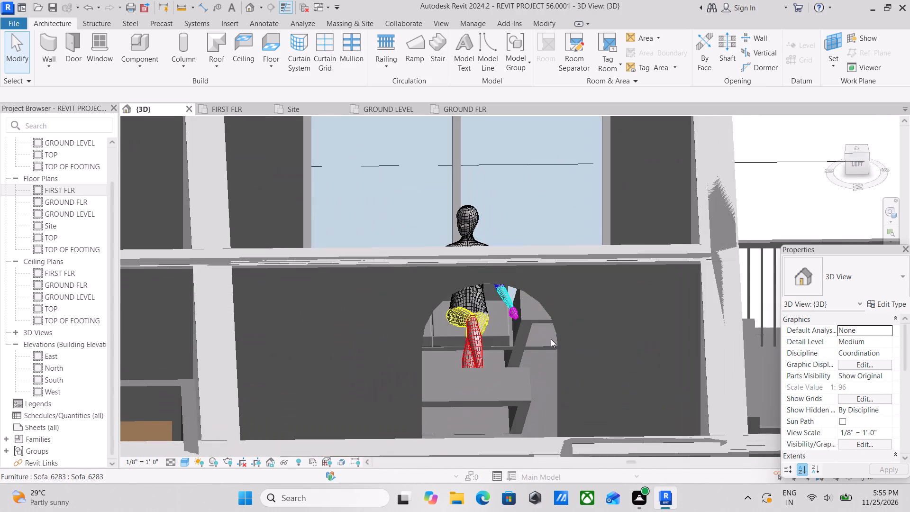
{"action": "key", "text": "Escape"}
{"action": "scroll", "coordinate": [543, 359], "scroll_direction": "down", "scroll_amount": 6}
{"action": "middle_click_drag", "start_coordinate": [506, 360], "coordinate": [585, 370]}
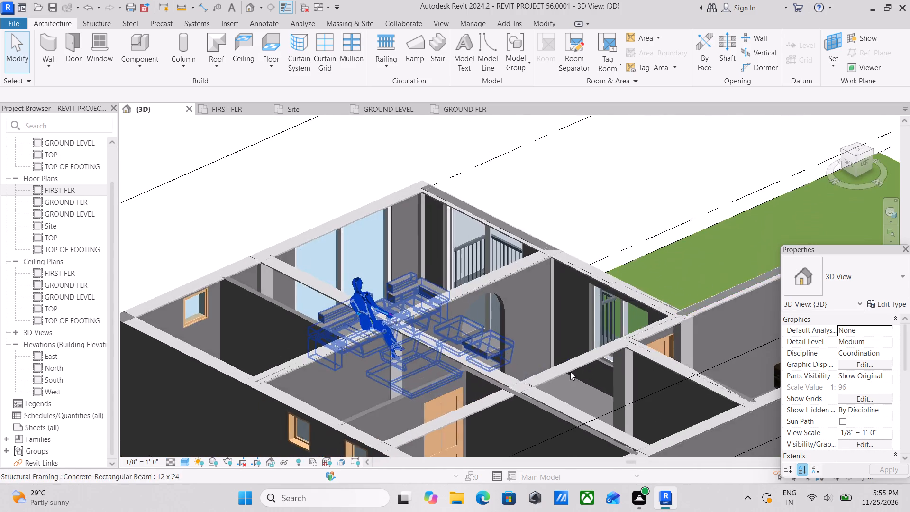
{"action": "middle_click_drag", "start_coordinate": [426, 330], "coordinate": [425, 365]}
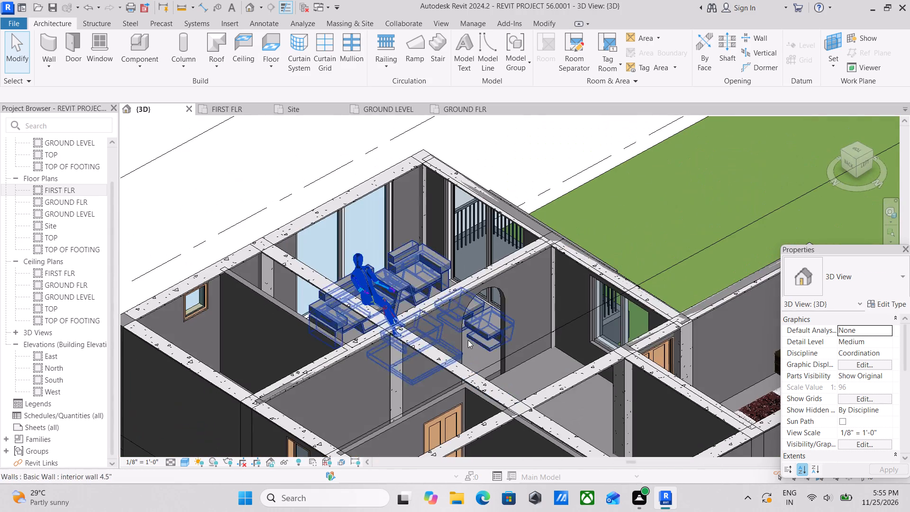
{"action": "middle_click_drag", "start_coordinate": [468, 340], "coordinate": [459, 353]}
{"action": "scroll", "coordinate": [501, 320], "scroll_direction": "down", "scroll_amount": 3}
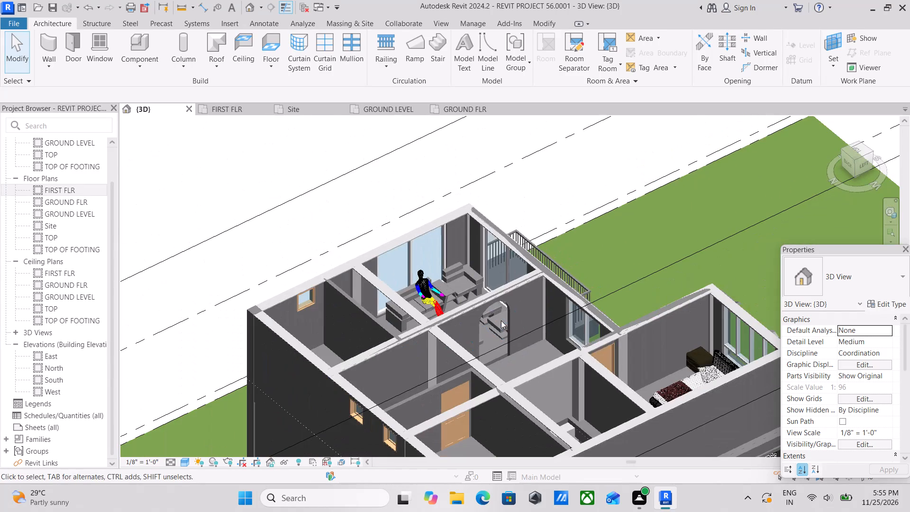
{"action": "key", "text": "Escape"}
{"action": "scroll", "coordinate": [519, 327], "scroll_direction": "down", "scroll_amount": 2}
{"action": "middle_click_drag", "start_coordinate": [519, 327], "coordinate": [392, 279]}
{"action": "middle_click_drag", "start_coordinate": [465, 341], "coordinate": [458, 339]}
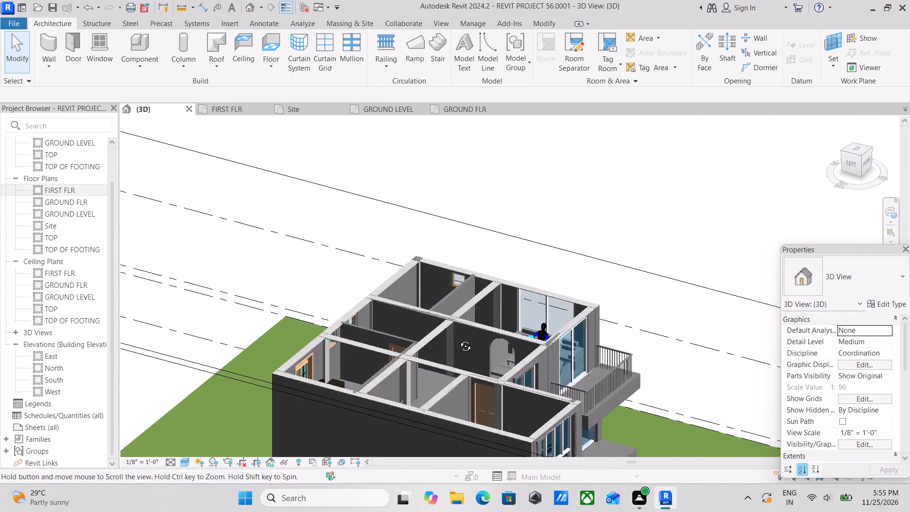
Examine the open first-floor rooms, the stairwell and the arched opening from several sides and distances in the 3D view.
{"action": "middle_click_drag", "start_coordinate": [458, 339], "coordinate": [373, 327]}
{"action": "scroll", "coordinate": [373, 327], "scroll_direction": "up", "scroll_amount": 1}
{"action": "scroll", "coordinate": [373, 327], "scroll_direction": "down", "scroll_amount": 1, "text": "shift"}
{"action": "middle_click_drag", "start_coordinate": [373, 327], "coordinate": [255, 325], "text": "shift"}
{"action": "scroll", "coordinate": [288, 332], "scroll_direction": "down", "scroll_amount": 2}
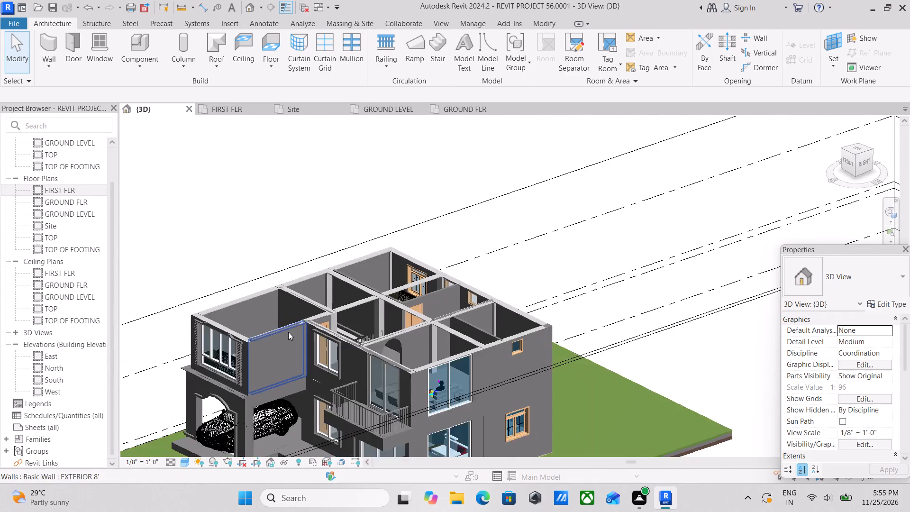
{"action": "middle_click_drag", "start_coordinate": [289, 332], "coordinate": [423, 289]}
{"action": "middle_click_drag", "start_coordinate": [423, 289], "coordinate": [506, 292], "text": "shift"}
{"action": "middle_click_drag", "start_coordinate": [432, 311], "coordinate": [442, 343]}
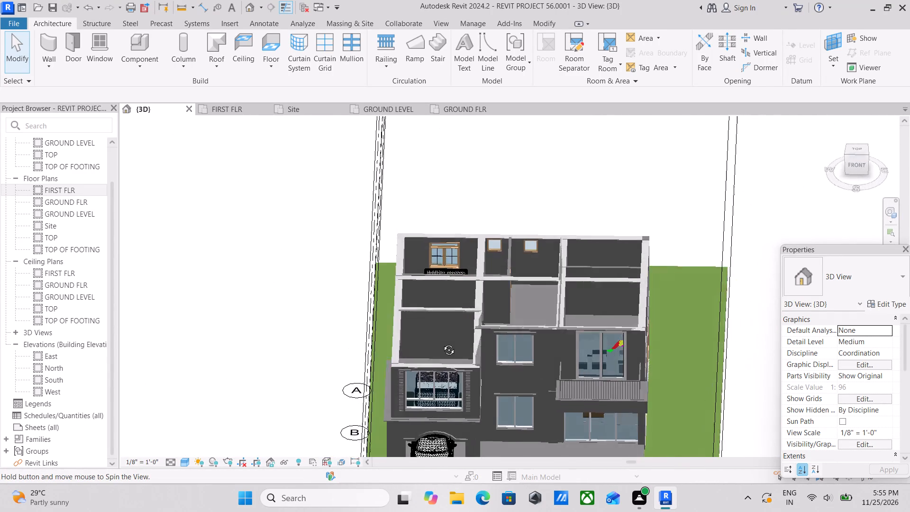
{"action": "middle_click_drag", "start_coordinate": [442, 343], "coordinate": [399, 398]}
{"action": "middle_click_drag", "start_coordinate": [519, 320], "coordinate": [461, 307], "text": "shift"}
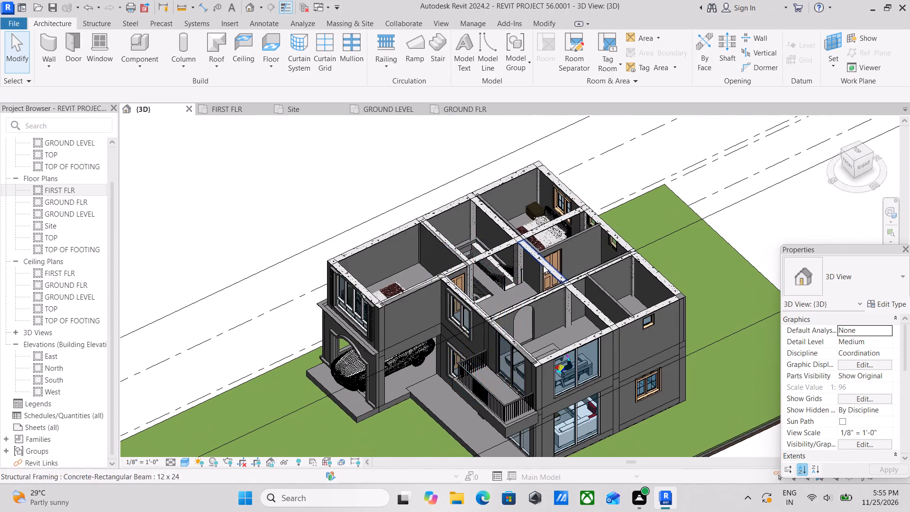
{"action": "middle_click_drag", "start_coordinate": [543, 265], "coordinate": [495, 263], "text": "shift"}
{"action": "middle_click_drag", "start_coordinate": [520, 267], "coordinate": [553, 268], "text": "shift"}
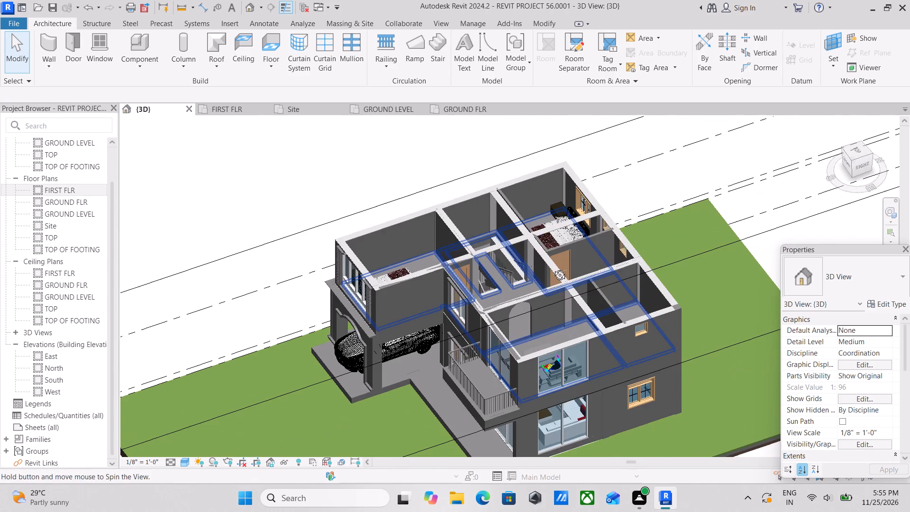
{"action": "middle_click_drag", "start_coordinate": [553, 268], "coordinate": [531, 273], "text": "shift"}
{"action": "scroll", "coordinate": [527, 275], "scroll_direction": "up", "scroll_amount": 9}
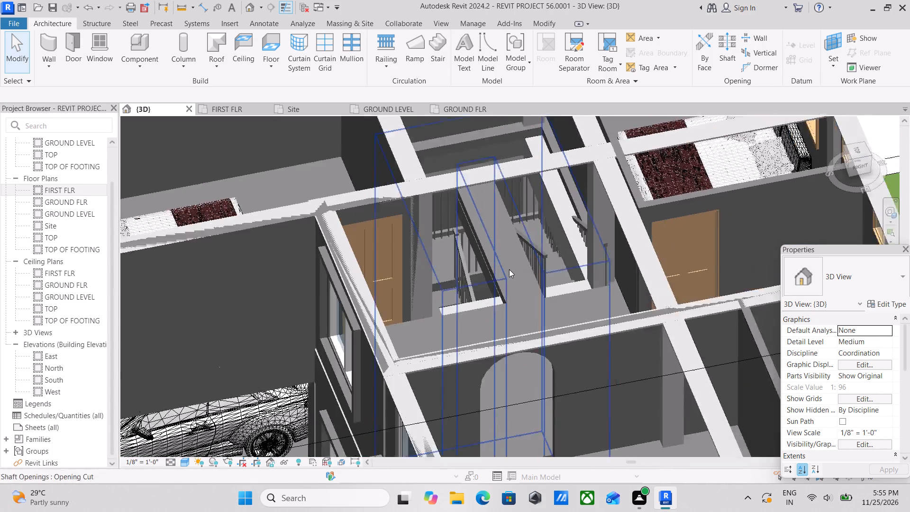
{"action": "scroll", "coordinate": [509, 269], "scroll_direction": "up", "scroll_amount": 2}
{"action": "scroll", "coordinate": [509, 269], "scroll_direction": "down", "scroll_amount": 4}
{"action": "middle_click_drag", "start_coordinate": [511, 269], "coordinate": [472, 274]}
{"action": "scroll", "coordinate": [580, 272], "scroll_direction": "down", "scroll_amount": 2}
{"action": "middle_click_drag", "start_coordinate": [580, 272], "coordinate": [631, 219]}
{"action": "scroll", "coordinate": [512, 289], "scroll_direction": "down", "scroll_amount": 1}
{"action": "middle_click_drag", "start_coordinate": [512, 289], "coordinate": [518, 286]}
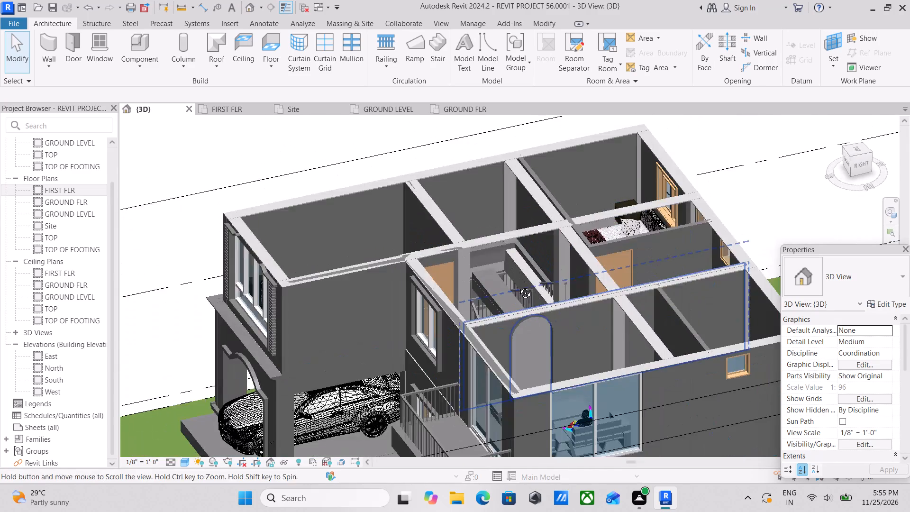
{"action": "middle_click_drag", "start_coordinate": [518, 286], "coordinate": [573, 248]}
In the front orientation of the 3D view, raise the section box's top face above the roof ridge and deselect the box.
{"action": "scroll", "coordinate": [570, 249], "scroll_direction": "down", "scroll_amount": 9}
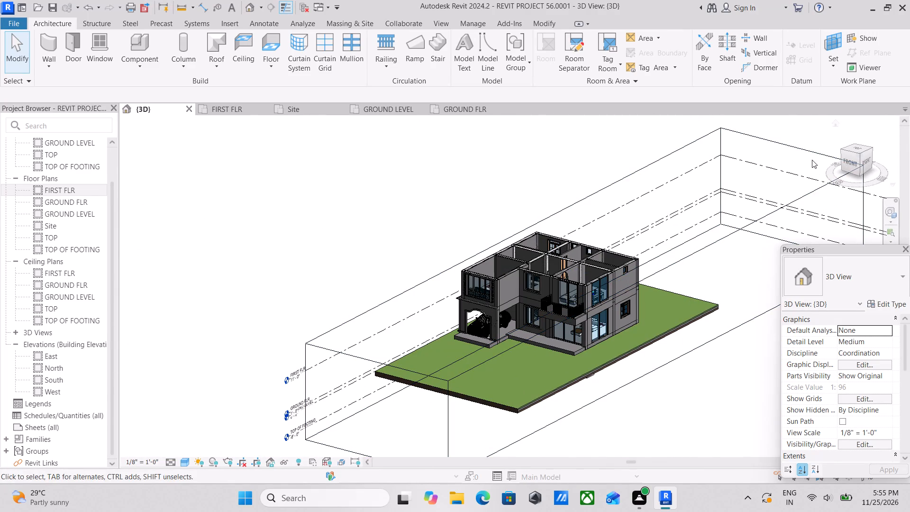
{"action": "left_click", "coordinate": [849, 161]}
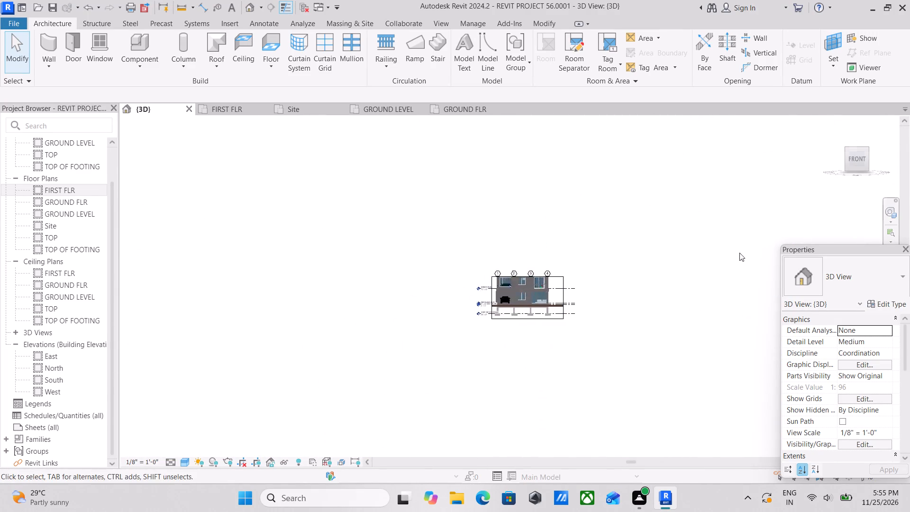
{"action": "scroll", "coordinate": [568, 297], "scroll_direction": "up", "scroll_amount": 3}
{"action": "left_click", "coordinate": [534, 254]}
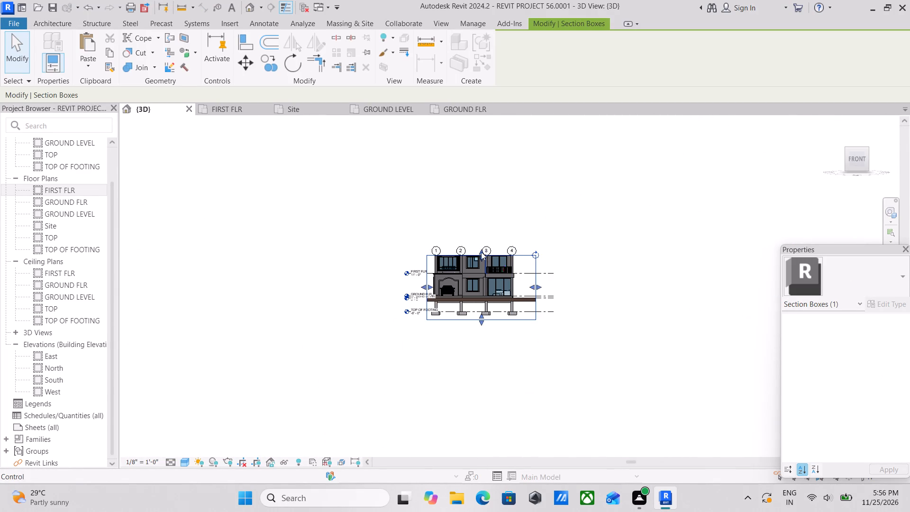
{"action": "left_click_drag", "start_coordinate": [480, 252], "coordinate": [495, 208]}
{"action": "scroll", "coordinate": [480, 226], "scroll_direction": "up", "scroll_amount": 1}
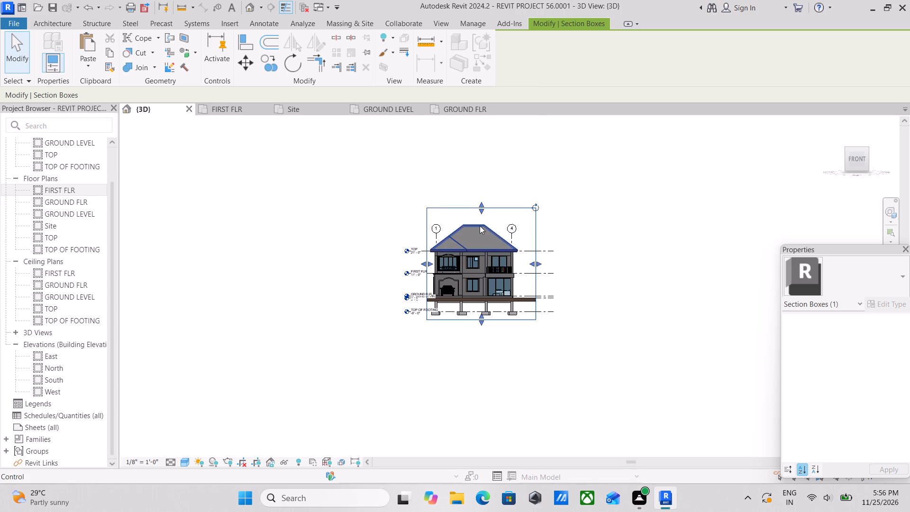
{"action": "scroll", "coordinate": [480, 226], "scroll_direction": "up", "scroll_amount": 2}
{"action": "key", "text": "Escape"}
{"action": "key", "text": "Escape"}
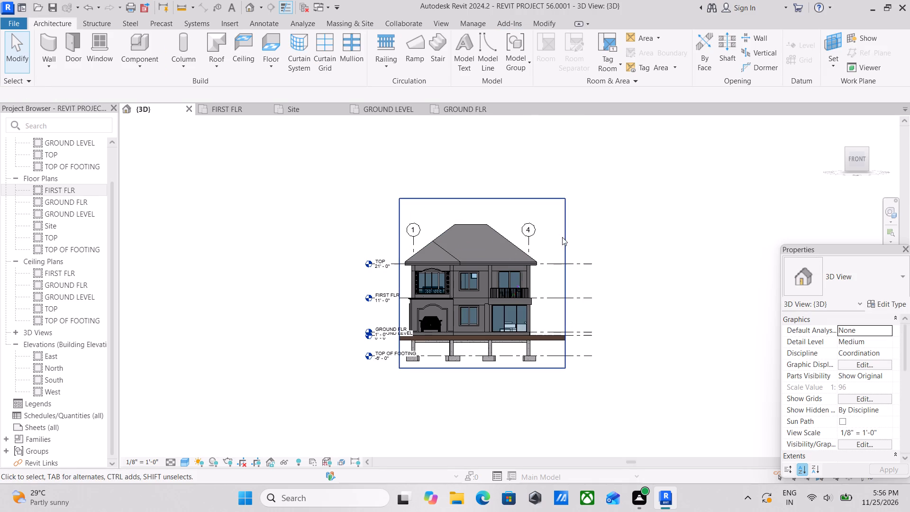
{"action": "left_click", "coordinate": [564, 236]}
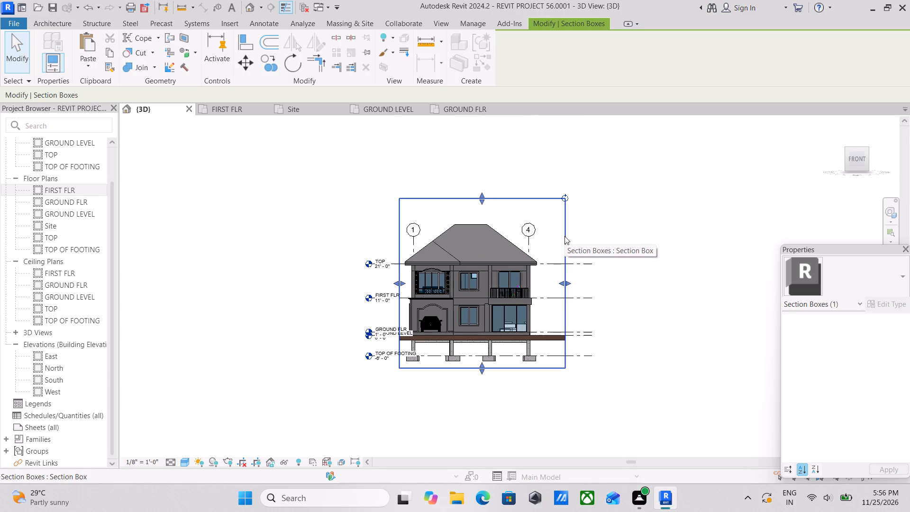
{"action": "key", "text": "Escape"}
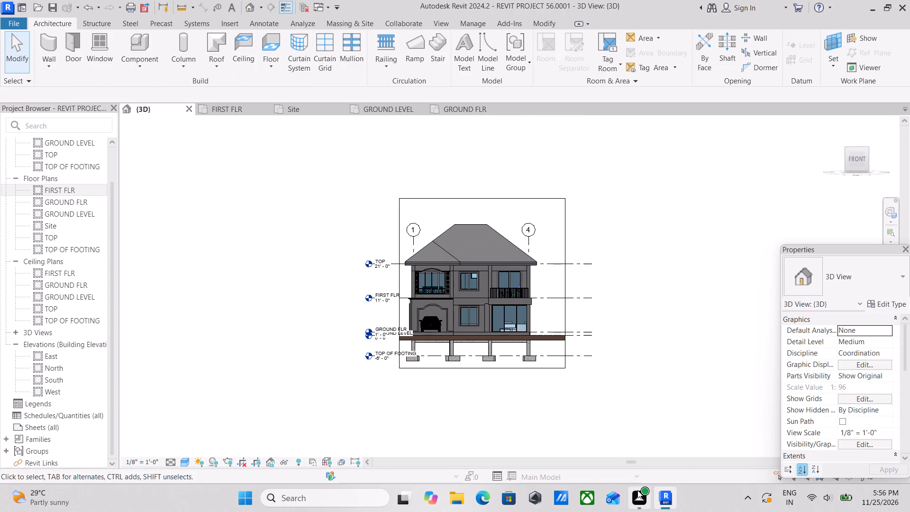
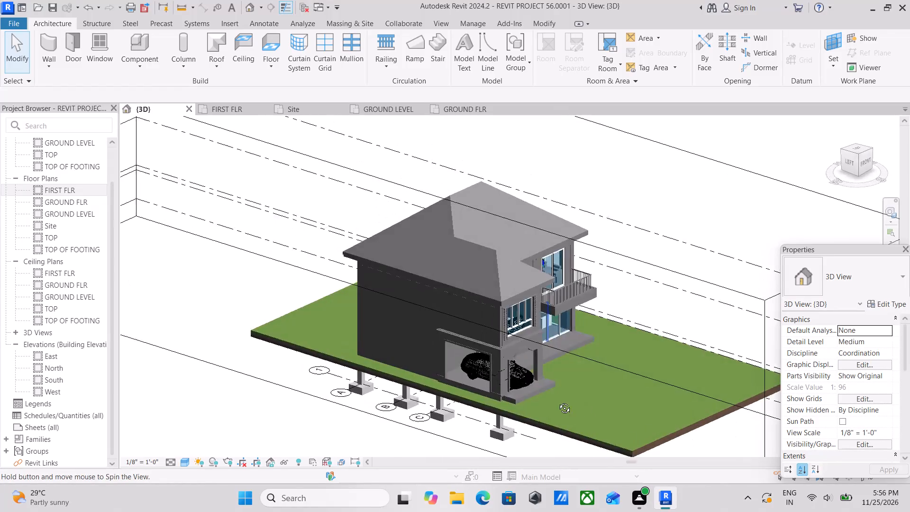
Examine the house model and its surrounding section box from several sides in the 3D view.
{"action": "scroll", "coordinate": [553, 386], "scroll_direction": "down", "scroll_amount": 3}
{"action": "middle_click_drag", "start_coordinate": [553, 386], "coordinate": [536, 336], "text": "shift"}
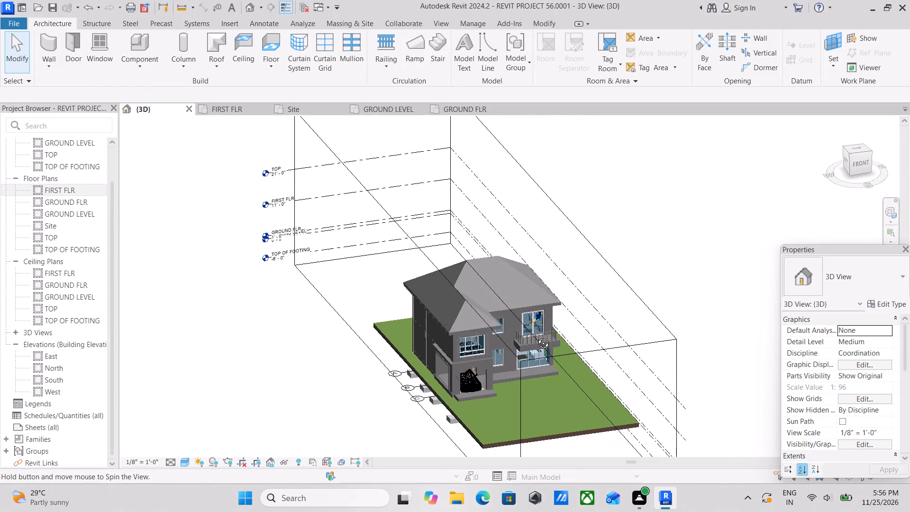
{"action": "middle_click_drag", "start_coordinate": [536, 336], "coordinate": [448, 266], "text": "shift"}
{"action": "scroll", "coordinate": [450, 266], "scroll_direction": "down", "scroll_amount": 1, "text": "shift"}
{"action": "scroll", "coordinate": [505, 304], "scroll_direction": "down", "scroll_amount": 1}
{"action": "middle_click_drag", "start_coordinate": [505, 304], "coordinate": [529, 354], "text": "shift"}
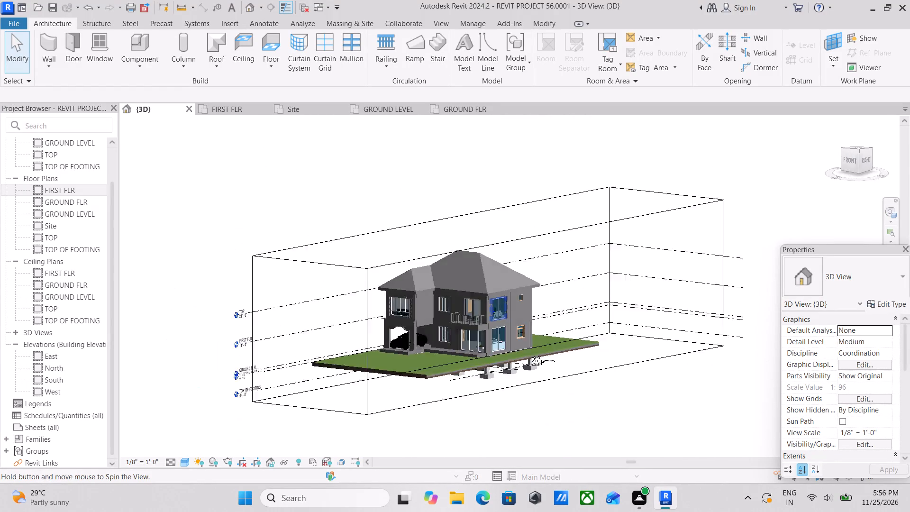
{"action": "middle_click_drag", "start_coordinate": [529, 354], "coordinate": [559, 342], "text": "shift"}
{"action": "scroll", "coordinate": [559, 342], "scroll_direction": "down", "scroll_amount": 2}
{"action": "middle_click_drag", "start_coordinate": [559, 342], "coordinate": [465, 327], "text": "shift"}
{"action": "scroll", "coordinate": [508, 325], "scroll_direction": "down", "scroll_amount": 3}
{"action": "middle_click_drag", "start_coordinate": [508, 325], "coordinate": [433, 300]}
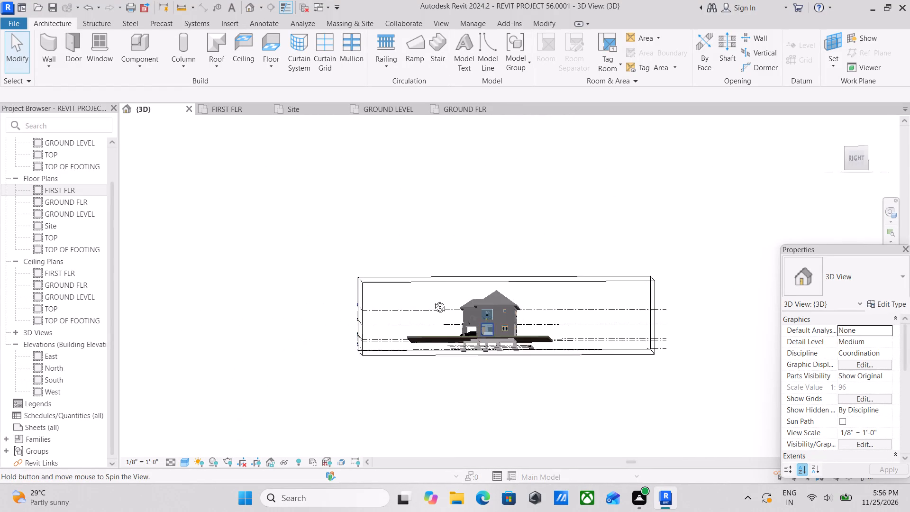
{"action": "middle_click_drag", "start_coordinate": [433, 300], "coordinate": [432, 300]}
{"action": "middle_click_drag", "start_coordinate": [432, 302], "coordinate": [520, 359], "text": "shift"}
{"action": "middle_click_drag", "start_coordinate": [523, 357], "coordinate": [567, 369], "text": "shift"}
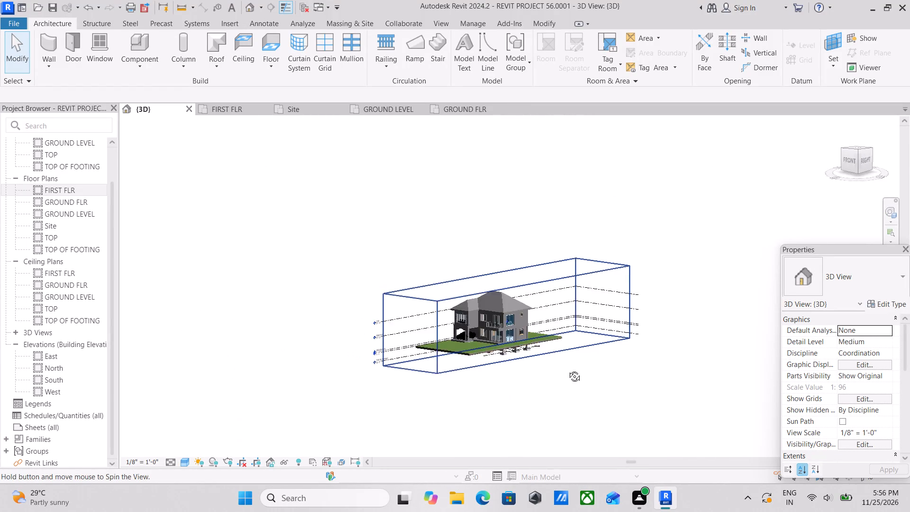
{"action": "middle_click_drag", "start_coordinate": [567, 369], "coordinate": [583, 375], "text": "shift"}
{"action": "scroll", "coordinate": [583, 375], "scroll_direction": "up", "scroll_amount": 2, "text": "shift"}
{"action": "scroll", "coordinate": [589, 183], "scroll_direction": "up", "scroll_amount": 3}
{"action": "scroll", "coordinate": [518, 348], "scroll_direction": "up", "scroll_amount": 1}
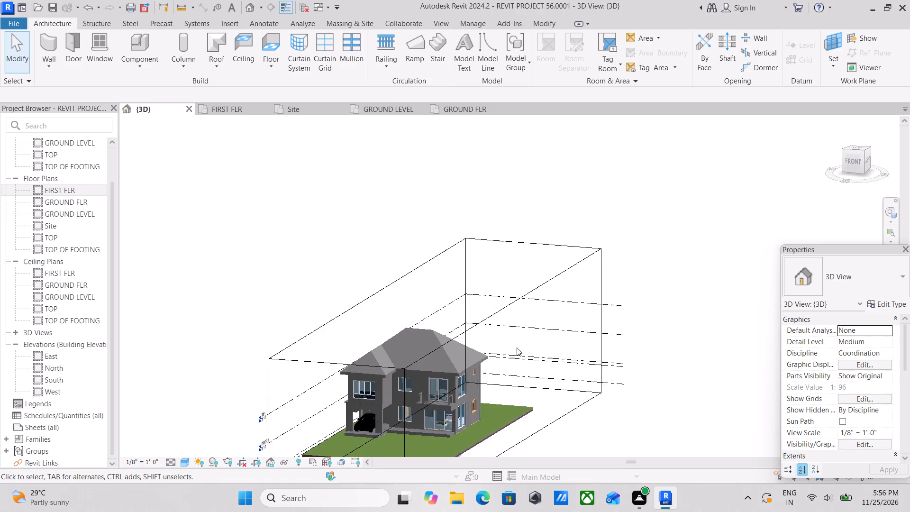
{"action": "scroll", "coordinate": [517, 347], "scroll_direction": "up", "scroll_amount": 3}
{"action": "middle_click_drag", "start_coordinate": [425, 352], "coordinate": [456, 261]}
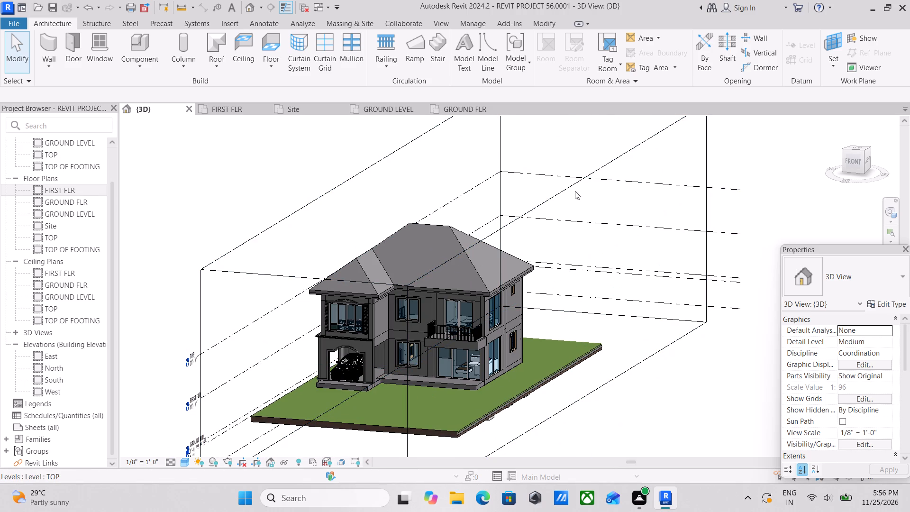
Turn off the section box for the 3D view.
{"action": "left_click", "coordinate": [560, 191]}
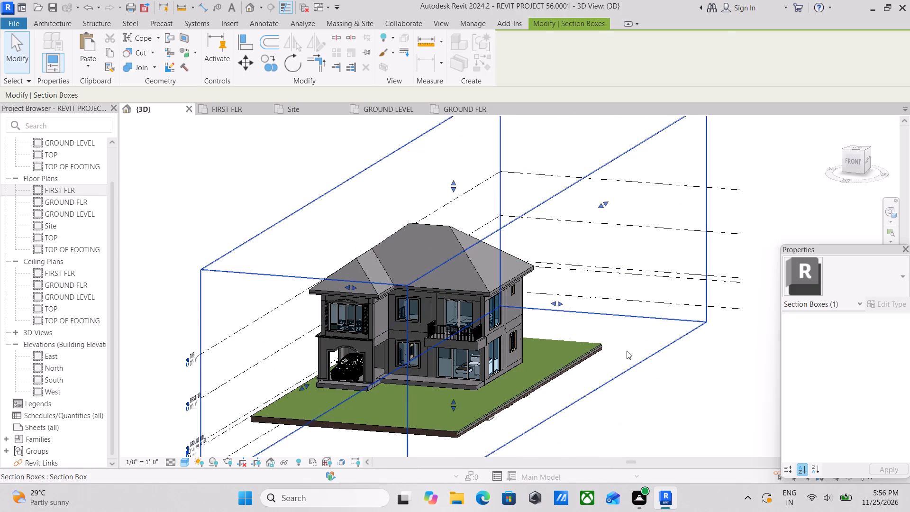
{"action": "key", "text": "Escape"}
{"action": "scroll", "coordinate": [642, 358], "scroll_direction": "down", "scroll_amount": 6}
{"action": "key", "text": "Escape"}
{"action": "middle_click_drag", "start_coordinate": [646, 324], "coordinate": [473, 304]}
{"action": "key", "text": "Escape"}
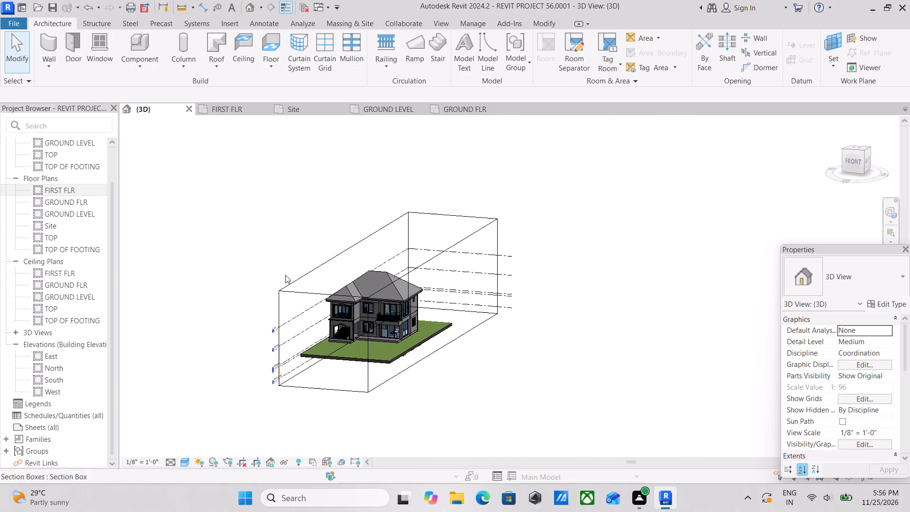
{"action": "left_click", "coordinate": [282, 285]}
{"action": "key", "text": "Escape"}
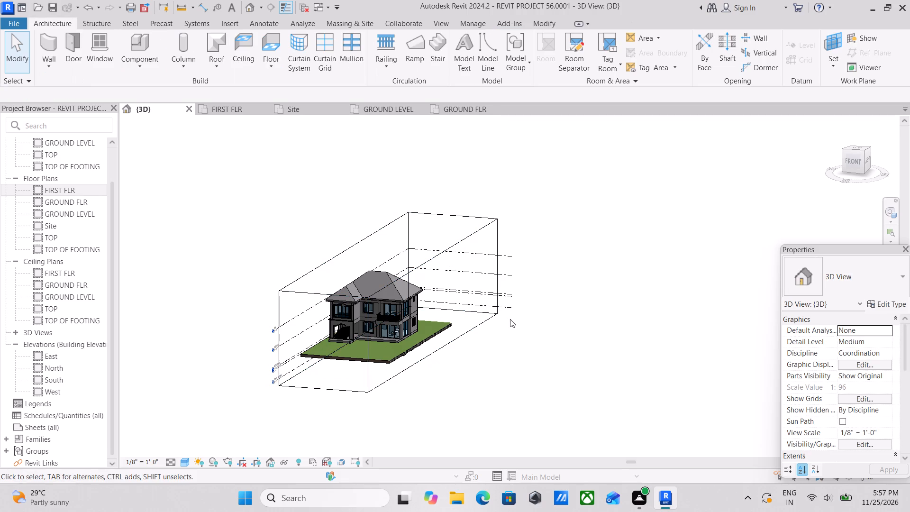
{"action": "left_click", "coordinate": [497, 317]}
{"action": "key", "text": "Escape"}
{"action": "scroll", "coordinate": [829, 342], "scroll_direction": "down", "scroll_amount": 2}
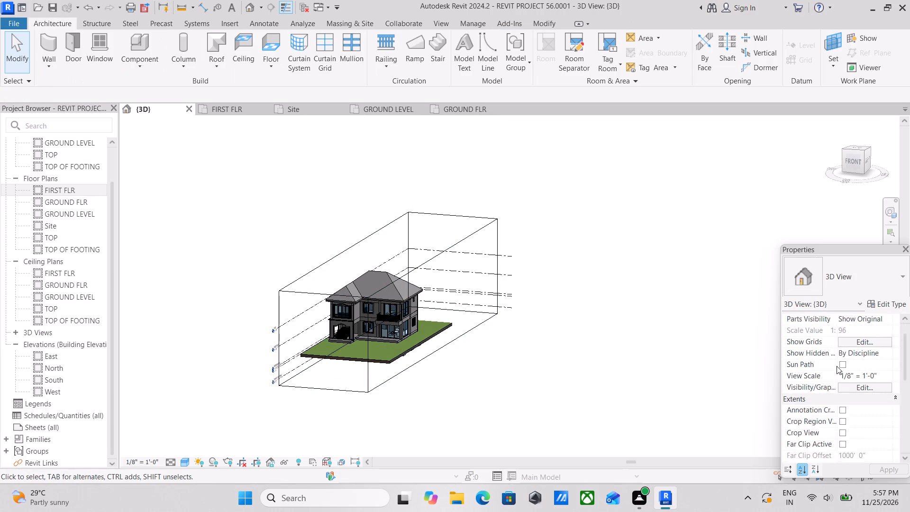
{"action": "scroll", "coordinate": [844, 410], "scroll_direction": "down", "scroll_amount": 3}
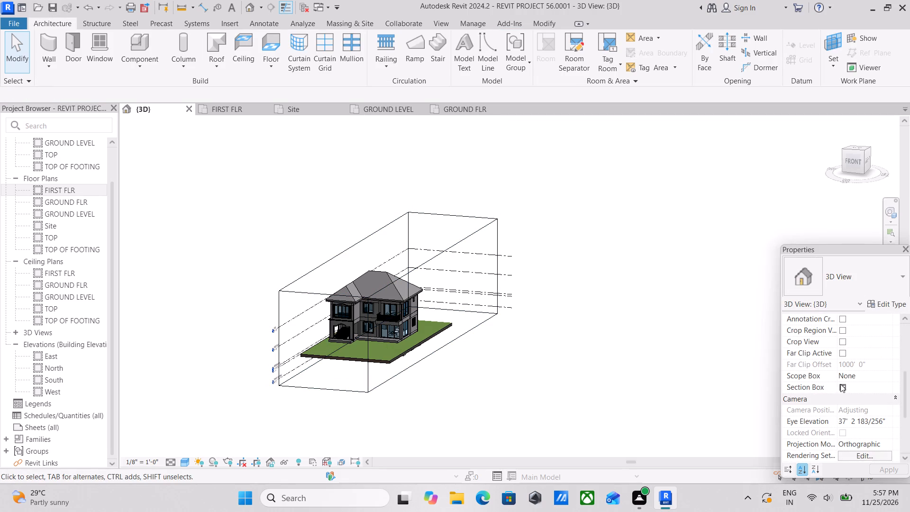
{"action": "left_click", "coordinate": [840, 384]}
Inspect the front of the house up close, focusing on the carport's raised floor edge beneath the parked car.
{"action": "scroll", "coordinate": [360, 346], "scroll_direction": "up", "scroll_amount": 3}
{"action": "middle_click_drag", "start_coordinate": [405, 340], "coordinate": [556, 340]}
{"action": "middle_click_drag", "start_coordinate": [555, 342], "coordinate": [368, 341]}
{"action": "middle_click_drag", "start_coordinate": [368, 341], "coordinate": [370, 357], "text": "shift"}
{"action": "scroll", "coordinate": [370, 357], "scroll_direction": "up", "scroll_amount": 3, "text": "shift"}
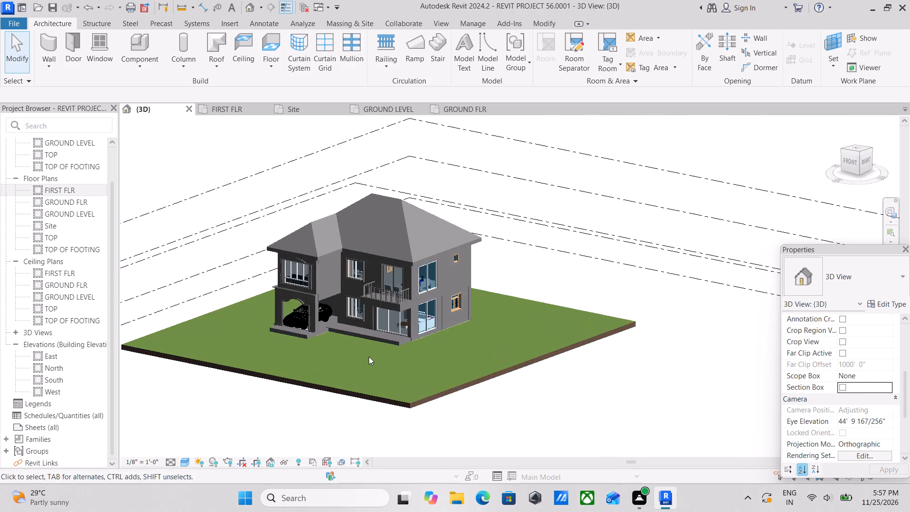
{"action": "middle_click_drag", "start_coordinate": [369, 357], "coordinate": [512, 354]}
{"action": "scroll", "coordinate": [512, 354], "scroll_direction": "up", "scroll_amount": 4}
{"action": "scroll", "coordinate": [456, 354], "scroll_direction": "up", "scroll_amount": 2}
{"action": "middle_click_drag", "start_coordinate": [456, 354], "coordinate": [482, 354]}
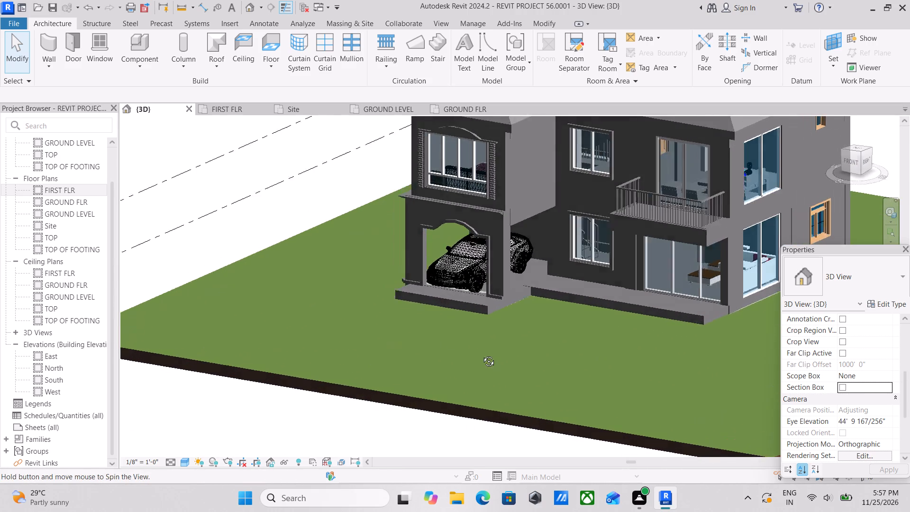
{"action": "middle_click_drag", "start_coordinate": [482, 354], "coordinate": [496, 364]}
{"action": "scroll", "coordinate": [498, 365], "scroll_direction": "up", "scroll_amount": 1}
{"action": "middle_click_drag", "start_coordinate": [498, 365], "coordinate": [531, 378]}
{"action": "middle_click_drag", "start_coordinate": [547, 374], "coordinate": [539, 374]}
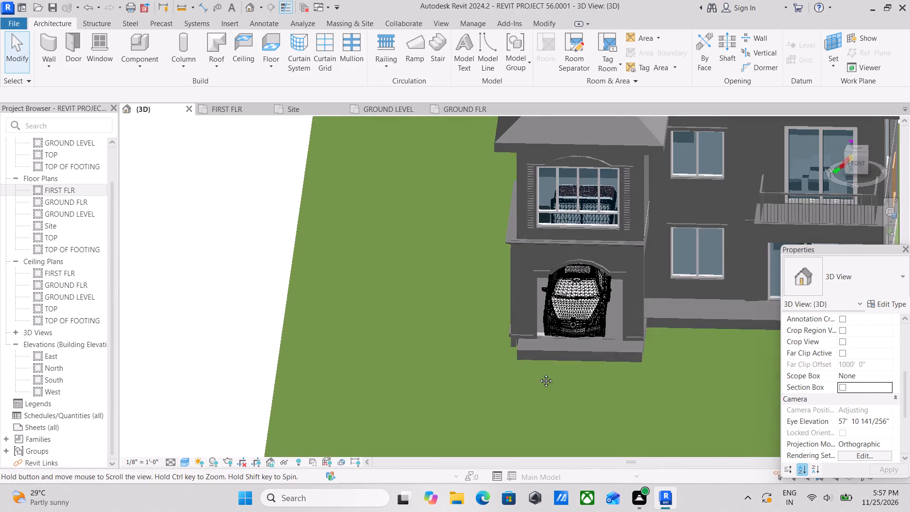
{"action": "middle_click_drag", "start_coordinate": [539, 374], "coordinate": [527, 374]}
{"action": "middle_click_drag", "start_coordinate": [546, 377], "coordinate": [509, 374]}
{"action": "middle_click_drag", "start_coordinate": [508, 374], "coordinate": [520, 437]}
{"action": "scroll", "coordinate": [520, 436], "scroll_direction": "up", "scroll_amount": 1}
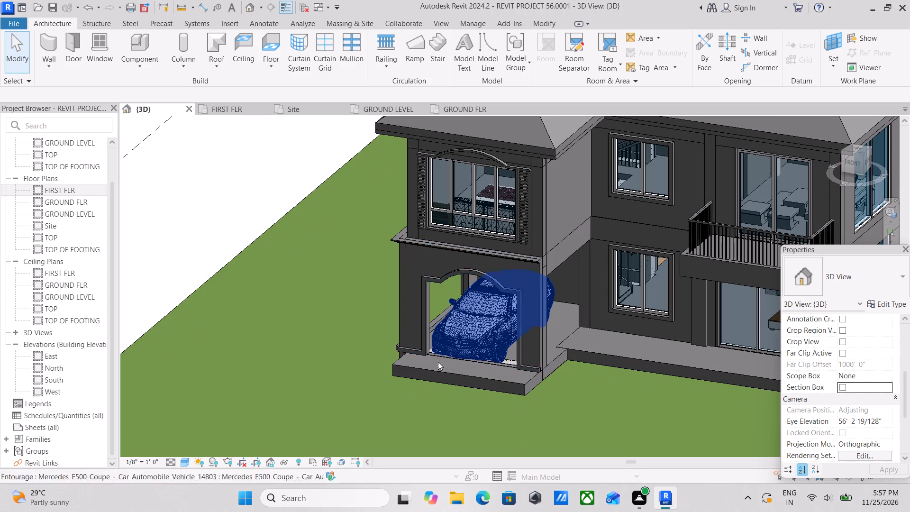
{"action": "middle_click_drag", "start_coordinate": [434, 363], "coordinate": [434, 332]}
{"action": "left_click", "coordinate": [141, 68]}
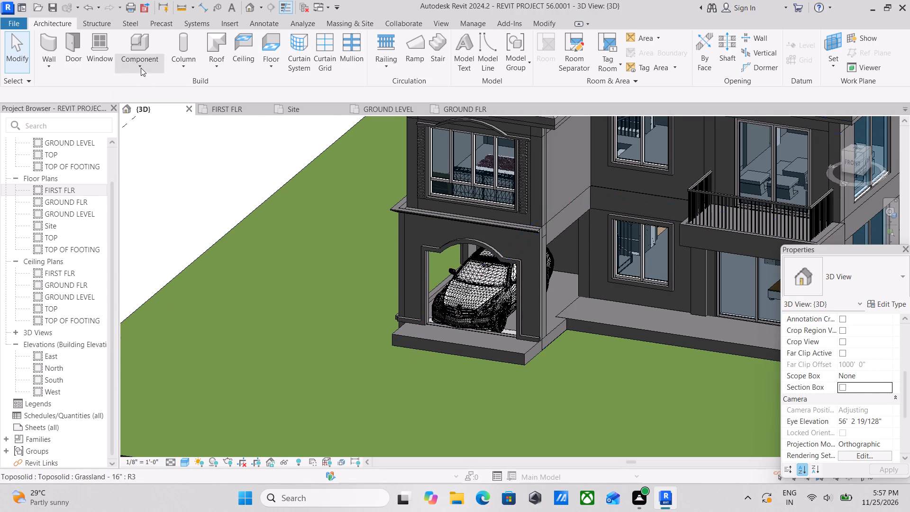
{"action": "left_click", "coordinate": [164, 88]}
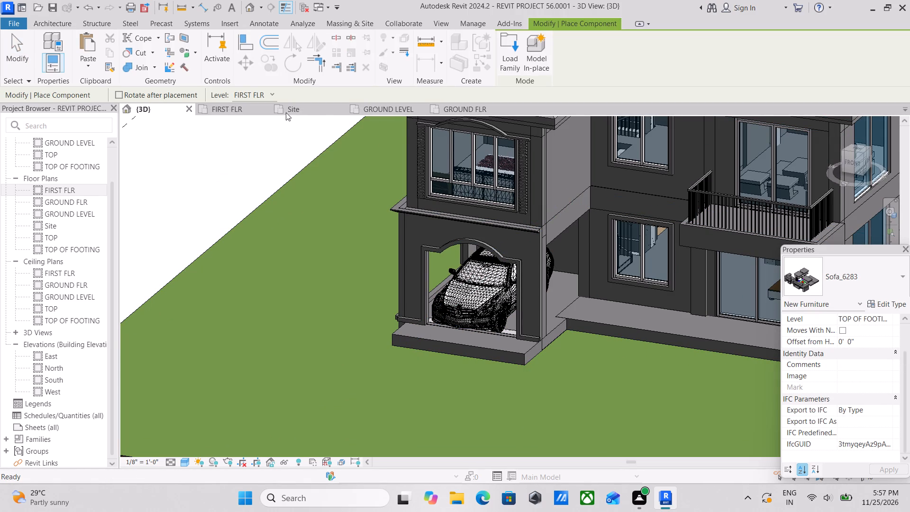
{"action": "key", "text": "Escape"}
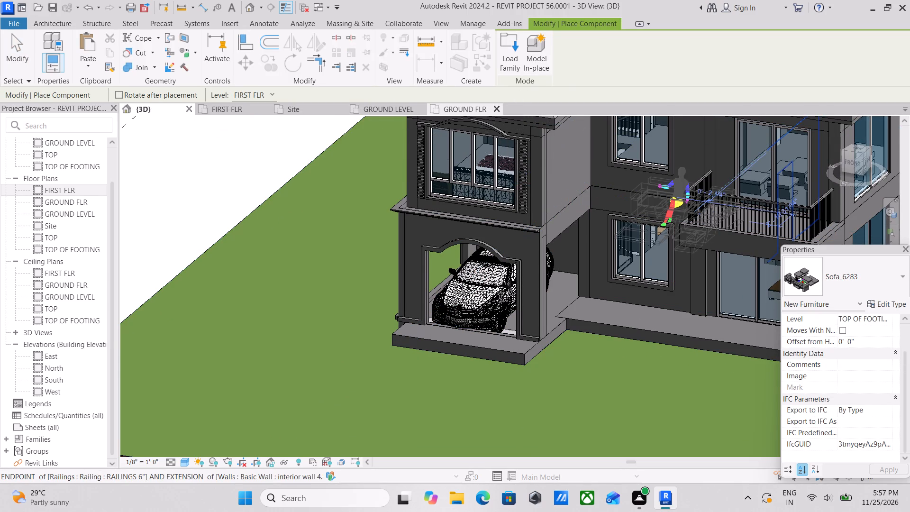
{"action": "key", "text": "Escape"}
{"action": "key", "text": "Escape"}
Create a new in-place model in the Generic Models category.
{"action": "left_click", "coordinate": [140, 62]}
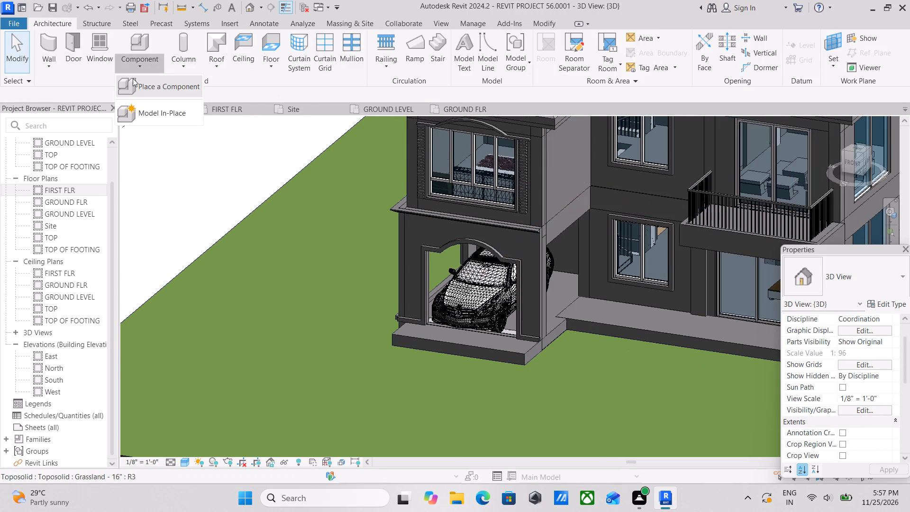
{"action": "left_click", "coordinate": [141, 114]}
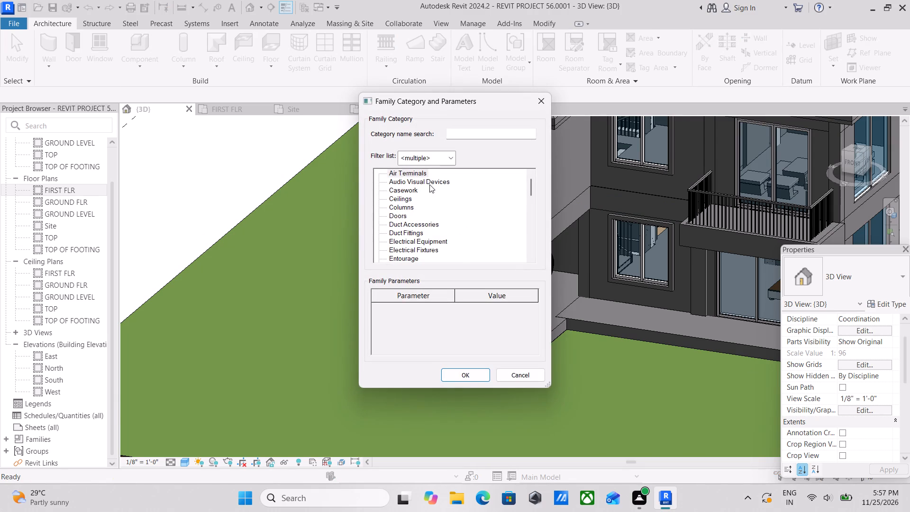
{"action": "scroll", "coordinate": [406, 228], "scroll_direction": "down", "scroll_amount": 8}
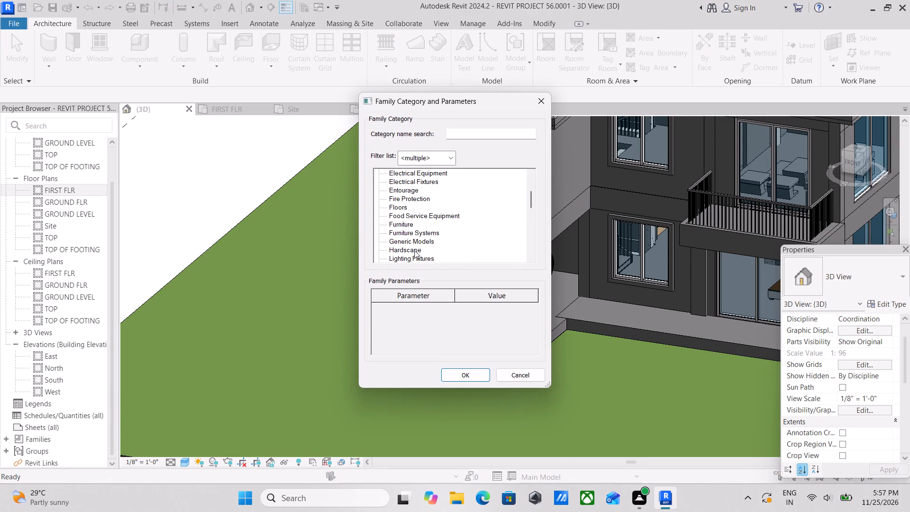
{"action": "left_click", "coordinate": [410, 240]}
{"action": "left_click", "coordinate": [469, 376]}
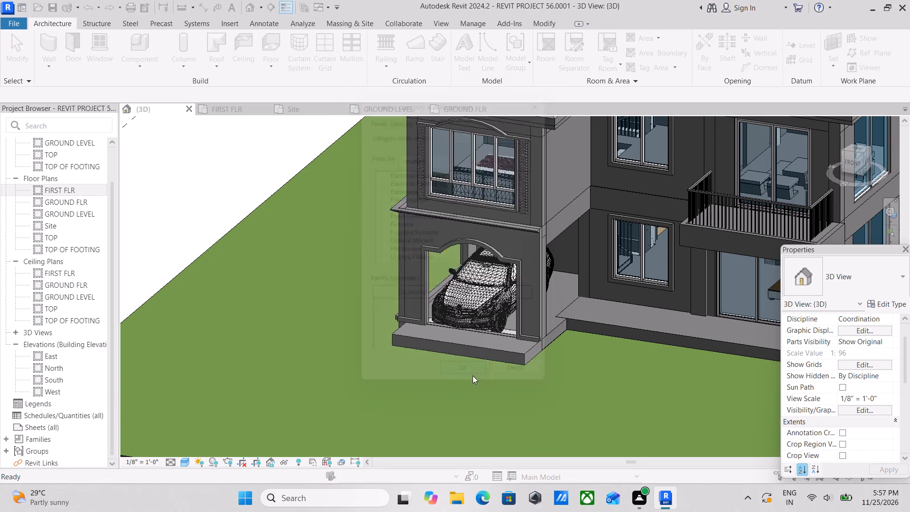
{"action": "left_click", "coordinate": [449, 268]}
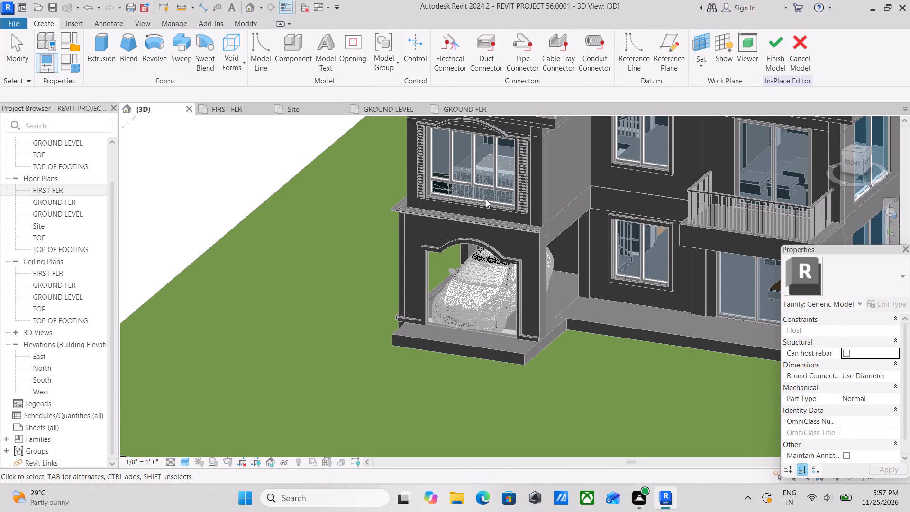
Set the work plane by picking the side face of the carport's floor slab, next to its front corner.
{"action": "left_click", "coordinate": [698, 64]}
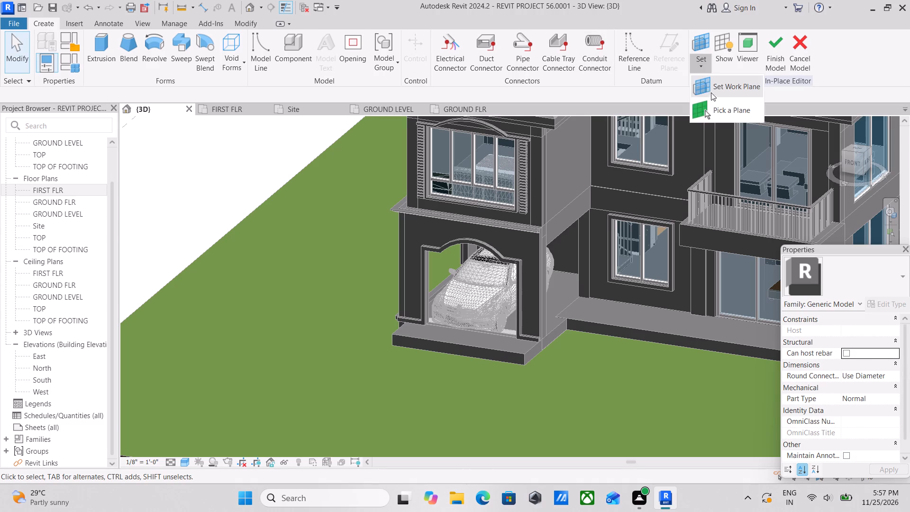
{"action": "left_click", "coordinate": [716, 106]}
{"action": "middle_click_drag", "start_coordinate": [583, 302], "coordinate": [574, 261]}
{"action": "middle_click_drag", "start_coordinate": [546, 303], "coordinate": [493, 286], "text": "shift"}
{"action": "scroll", "coordinate": [391, 251], "scroll_direction": "up", "scroll_amount": 6}
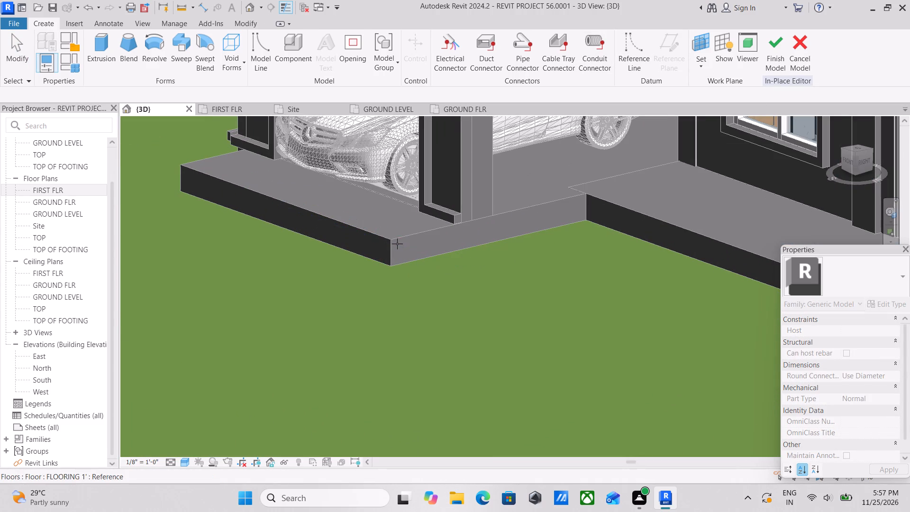
{"action": "left_click", "coordinate": [398, 242]}
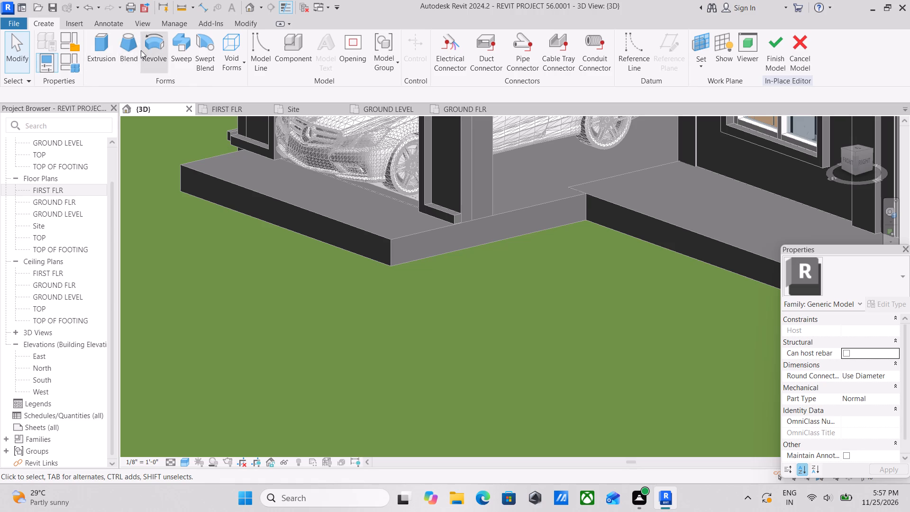
Start an extrusion and sketch a vertical profile line down the carport slab's front corner edge, from its top to the ground.
{"action": "left_click", "coordinate": [106, 48]}
{"action": "scroll", "coordinate": [400, 236], "scroll_direction": "up", "scroll_amount": 4}
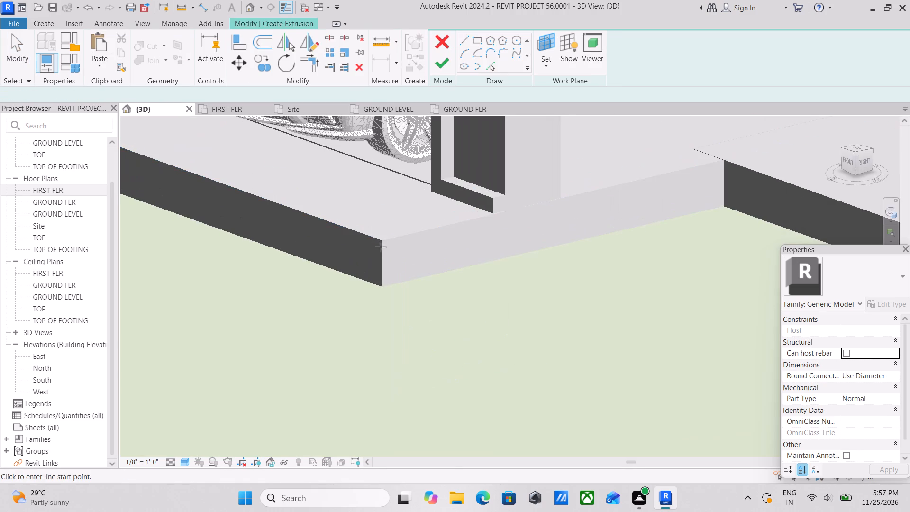
{"action": "left_click", "coordinate": [385, 237]}
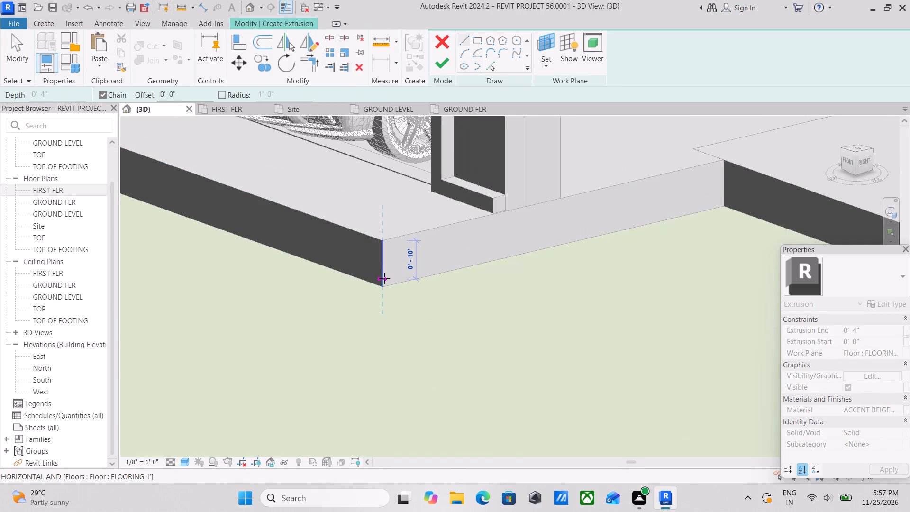
{"action": "left_click", "coordinate": [386, 287]}
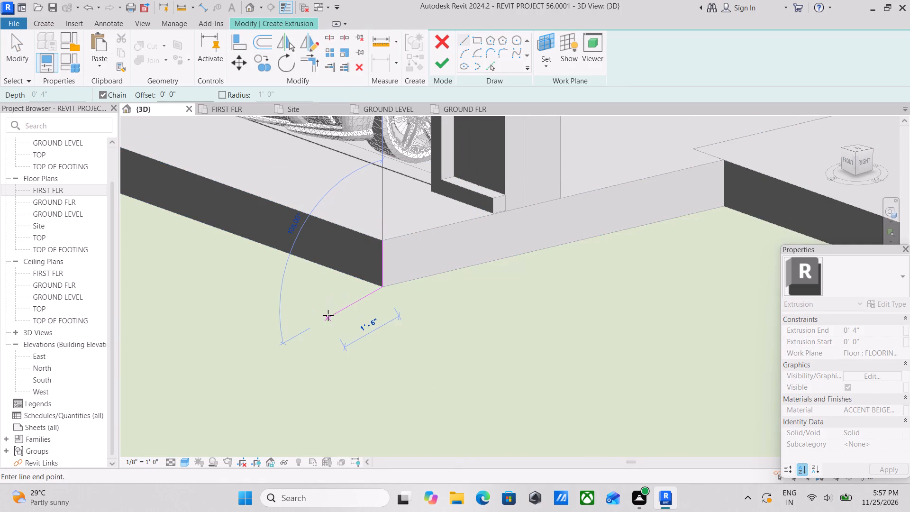
{"action": "key", "text": "Escape"}
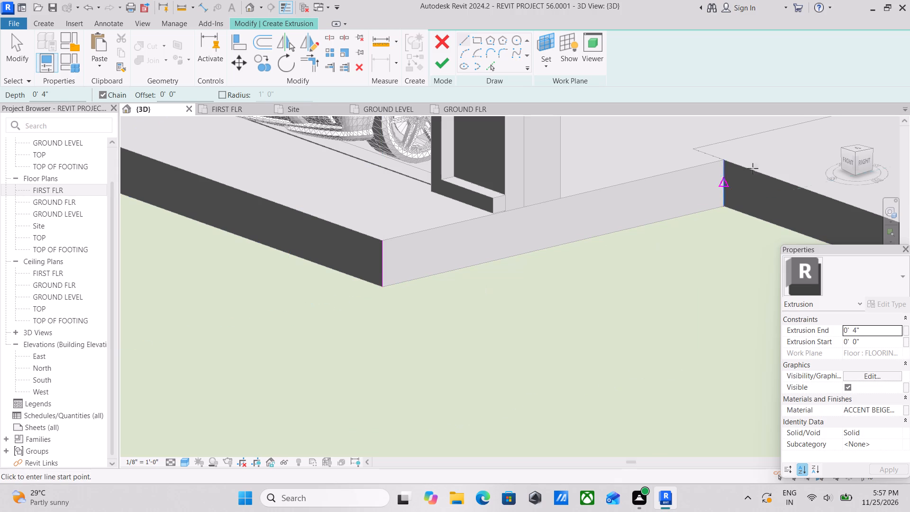
From the right side view, sketch a horizontal profile line about 1'-8" outward along ground level from the slab's bottom front corner.
{"action": "left_click", "coordinate": [866, 165]}
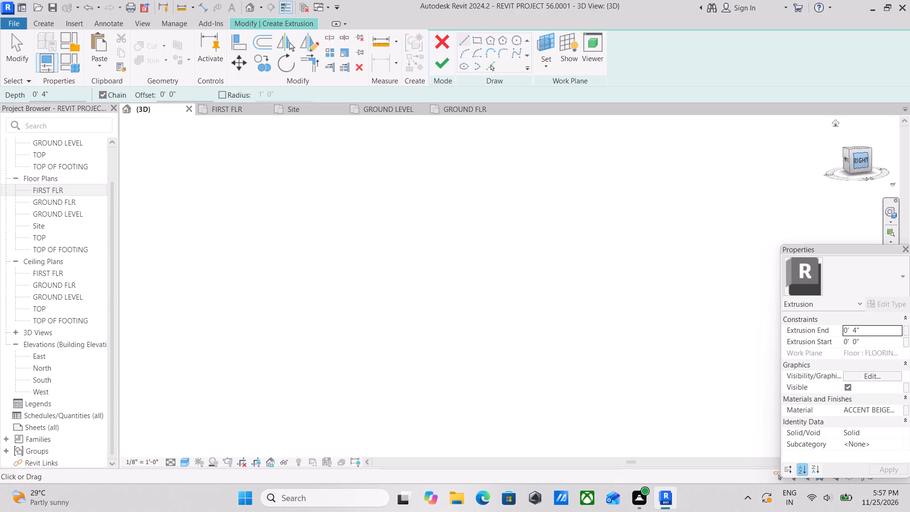
{"action": "scroll", "coordinate": [536, 338], "scroll_direction": "up", "scroll_amount": 3}
{"action": "scroll", "coordinate": [439, 279], "scroll_direction": "up", "scroll_amount": 3}
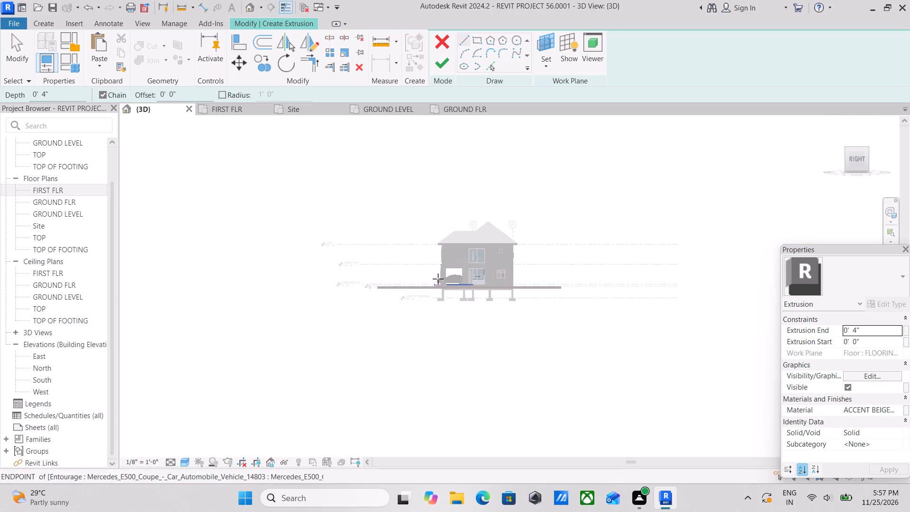
{"action": "scroll", "coordinate": [438, 279], "scroll_direction": "up", "scroll_amount": 6}
{"action": "scroll", "coordinate": [415, 317], "scroll_direction": "up", "scroll_amount": 5}
{"action": "scroll", "coordinate": [429, 276], "scroll_direction": "up", "scroll_amount": 9}
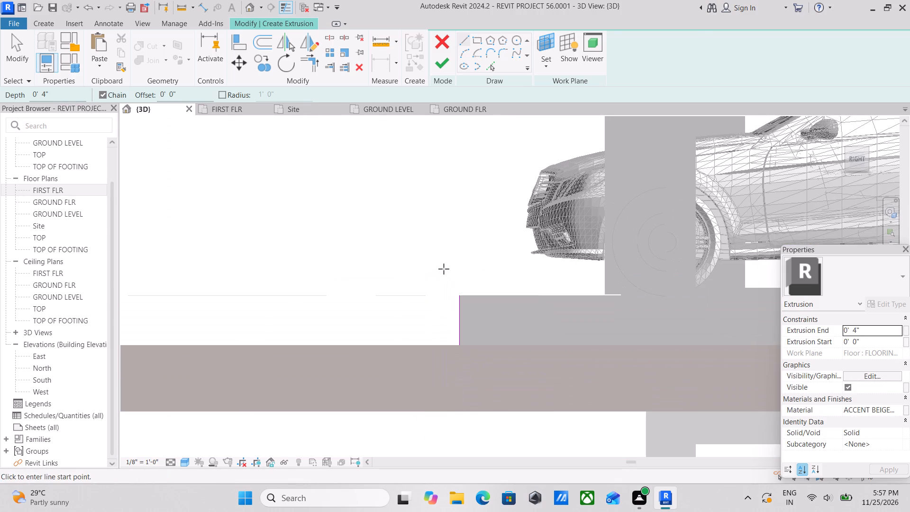
{"action": "left_click", "coordinate": [463, 346]}
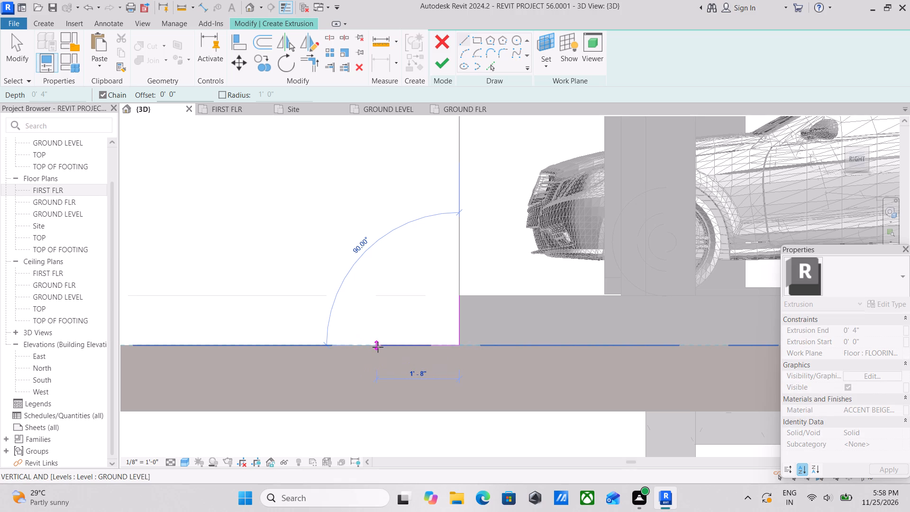
{"action": "left_click", "coordinate": [379, 347]}
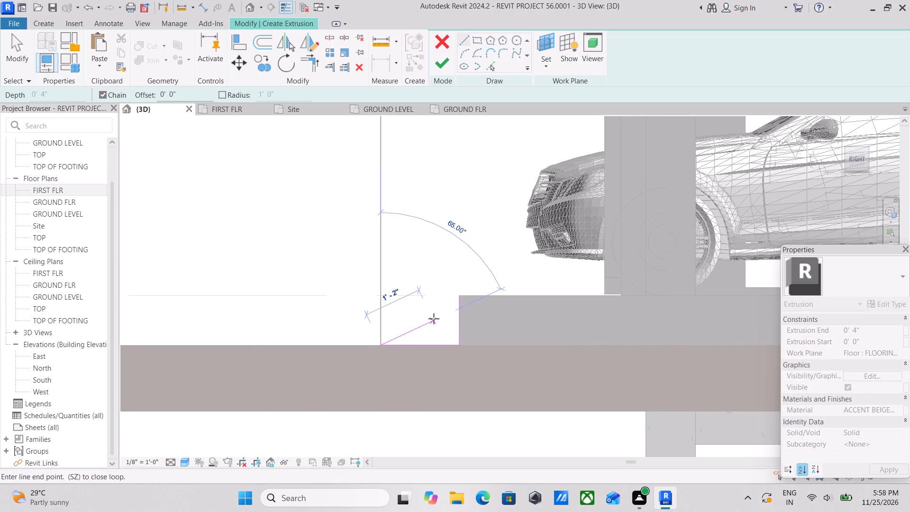
Close the triangular ramp profile with a sloped line from the outer ground-level endpoint up to the carport slab's top front corner.
{"action": "left_click", "coordinate": [461, 298]}
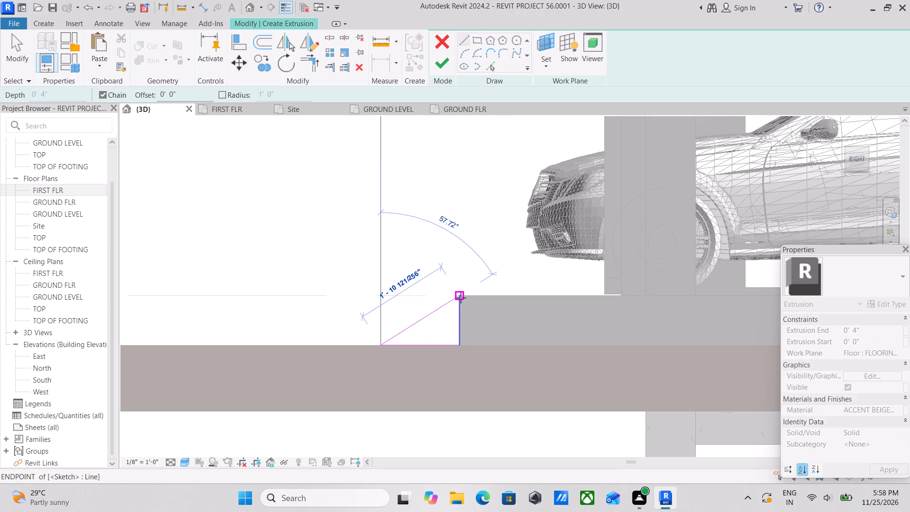
{"action": "key", "text": "Escape"}
{"action": "key", "text": "Escape"}
Assign the project material Concrete, Cast-in-Place gray to the ramp extrusion.
{"action": "scroll", "coordinate": [477, 300], "scroll_direction": "up", "scroll_amount": 10}
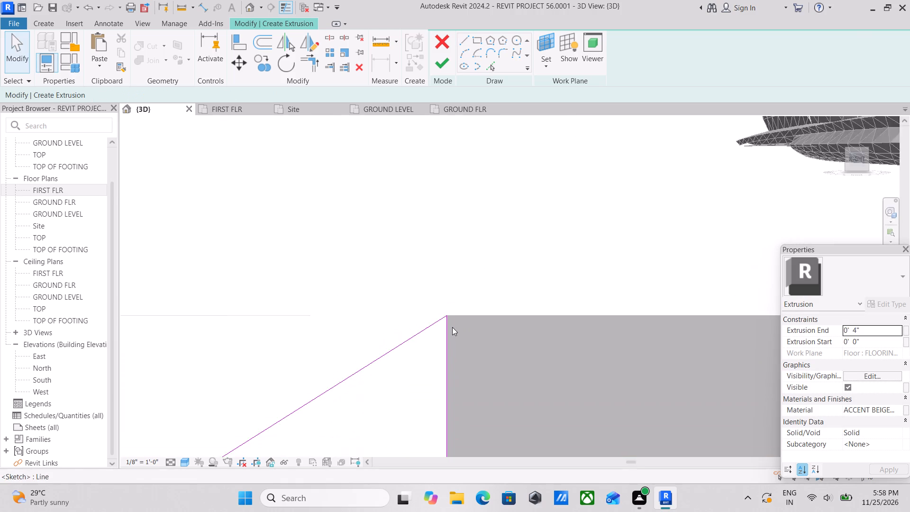
{"action": "scroll", "coordinate": [452, 327], "scroll_direction": "up", "scroll_amount": 2}
{"action": "scroll", "coordinate": [452, 328], "scroll_direction": "down", "scroll_amount": 15}
{"action": "middle_click_drag", "start_coordinate": [445, 291], "coordinate": [584, 375], "text": "shift"}
{"action": "scroll", "coordinate": [583, 375], "scroll_direction": "down", "scroll_amount": 2}
{"action": "middle_click_drag", "start_coordinate": [583, 375], "coordinate": [431, 175]}
{"action": "scroll", "coordinate": [517, 278], "scroll_direction": "down", "scroll_amount": 2}
{"action": "middle_click_drag", "start_coordinate": [516, 279], "coordinate": [468, 254]}
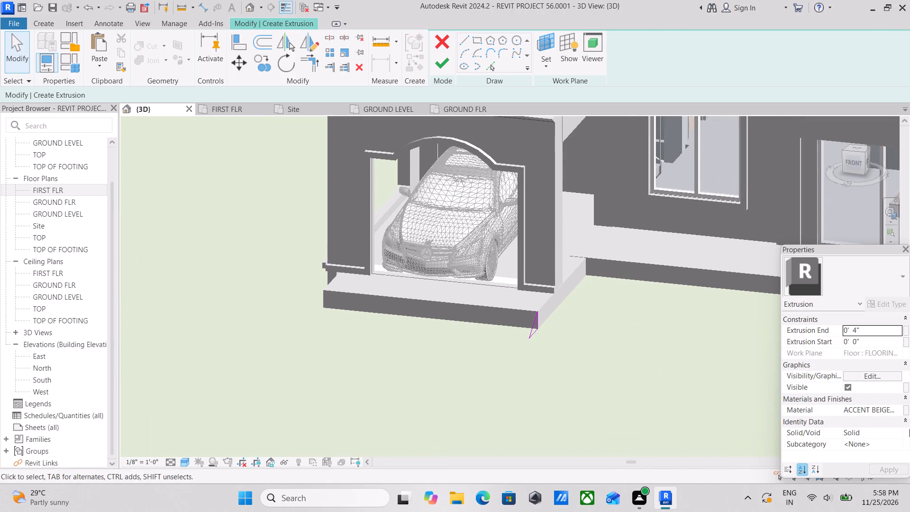
{"action": "scroll", "coordinate": [871, 428], "scroll_direction": "up", "scroll_amount": 2}
{"action": "scroll", "coordinate": [871, 428], "scroll_direction": "down", "scroll_amount": 2}
{"action": "scroll", "coordinate": [876, 420], "scroll_direction": "up", "scroll_amount": 2}
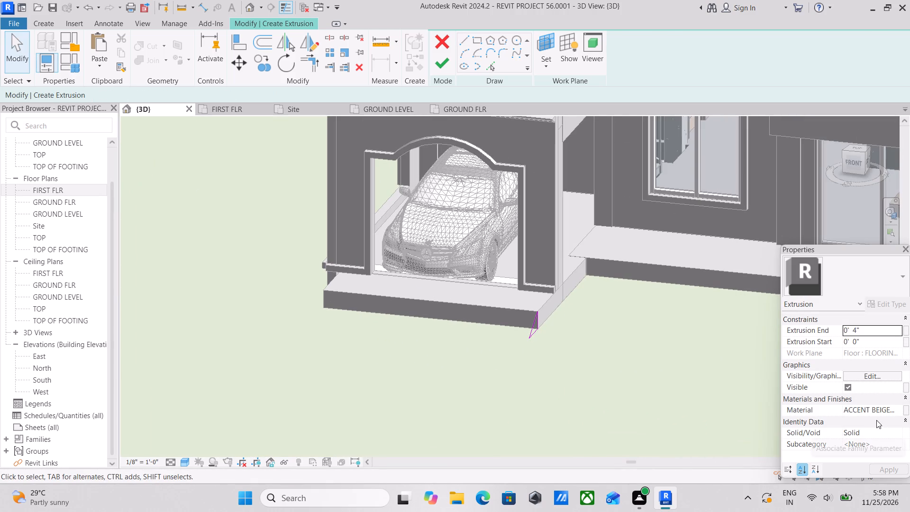
{"action": "scroll", "coordinate": [452, 288], "scroll_direction": "up", "scroll_amount": 3}
{"action": "scroll", "coordinate": [864, 395], "scroll_direction": "up", "scroll_amount": 1}
{"action": "scroll", "coordinate": [870, 437], "scroll_direction": "down", "scroll_amount": 2}
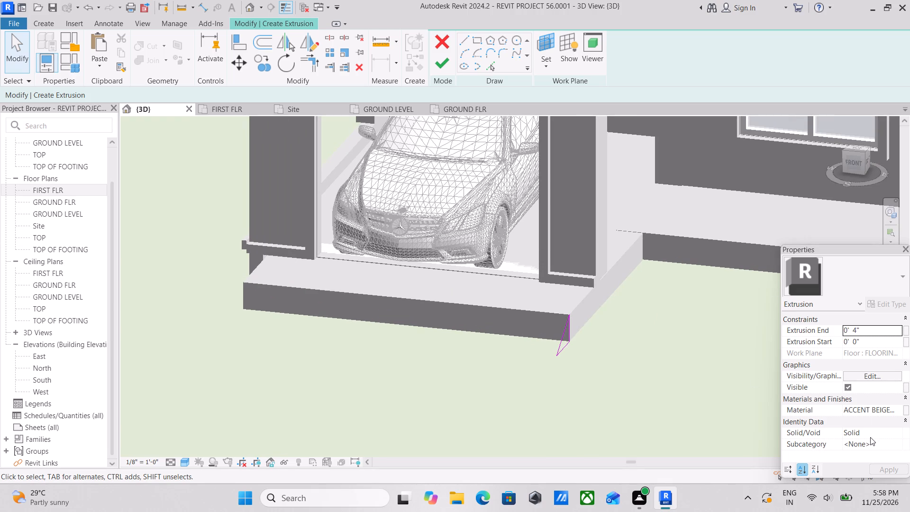
{"action": "scroll", "coordinate": [870, 437], "scroll_direction": "down", "scroll_amount": 5}
{"action": "scroll", "coordinate": [858, 441], "scroll_direction": "up", "scroll_amount": 2}
{"action": "left_click", "coordinate": [896, 409]}
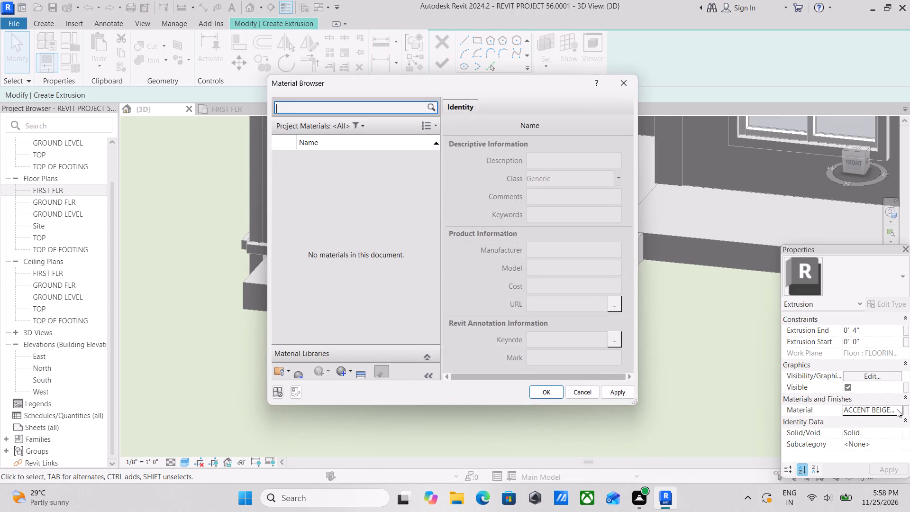
{"action": "scroll", "coordinate": [349, 233], "scroll_direction": "down", "scroll_amount": 3}
{"action": "scroll", "coordinate": [334, 289], "scroll_direction": "down", "scroll_amount": 2}
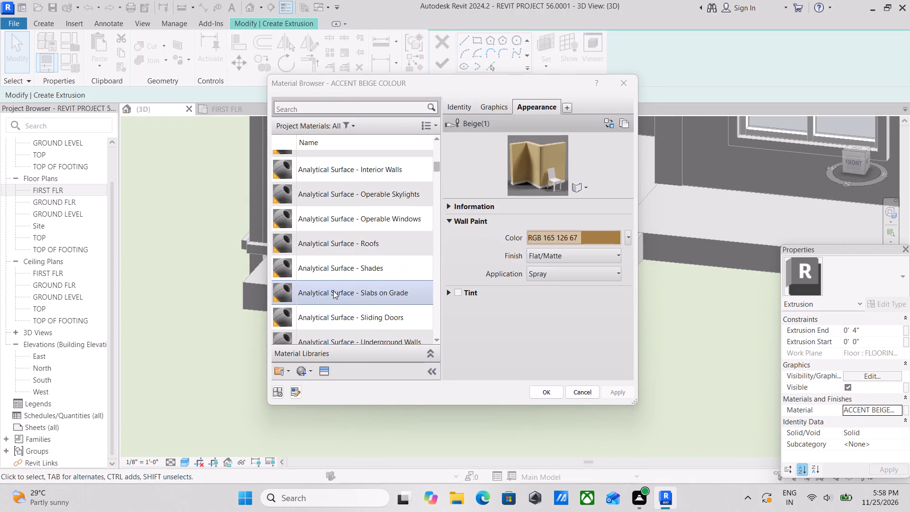
{"action": "scroll", "coordinate": [333, 291], "scroll_direction": "down", "scroll_amount": 3}
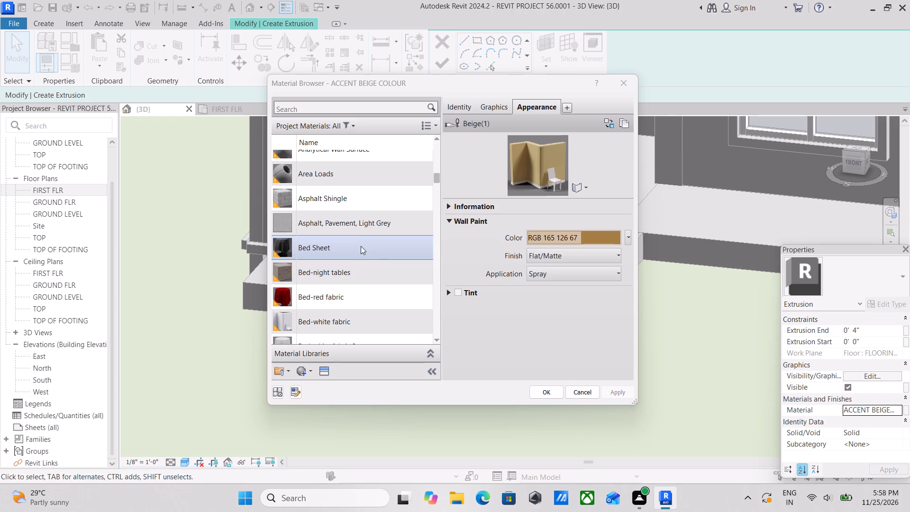
{"action": "scroll", "coordinate": [331, 278], "scroll_direction": "down", "scroll_amount": 4}
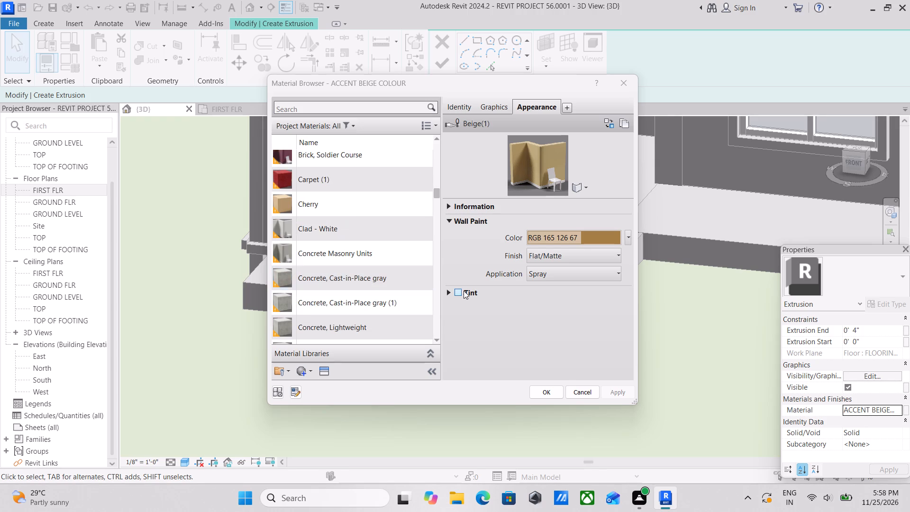
{"action": "left_click", "coordinate": [376, 282]}
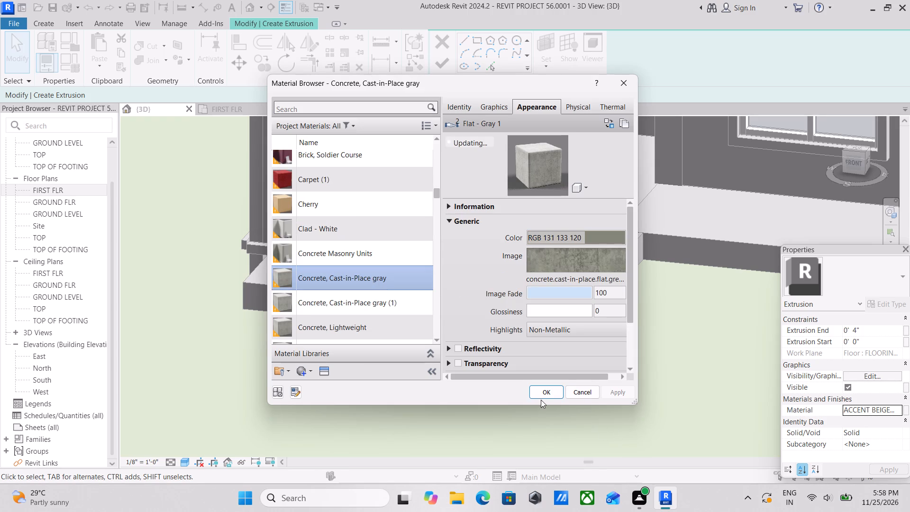
{"action": "left_click", "coordinate": [545, 392]}
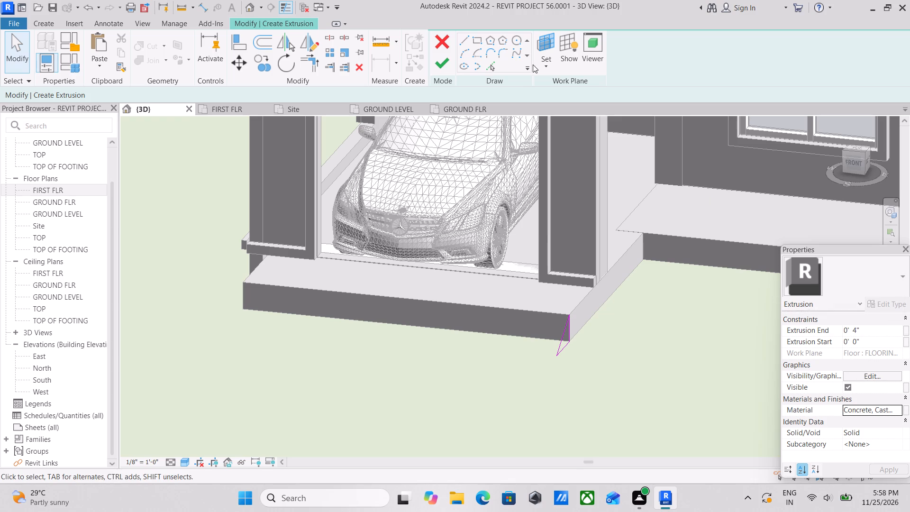
Finish the ramp extrusion sketch at its 4" depth and complete the in-place model.
{"action": "left_click", "coordinate": [437, 57]}
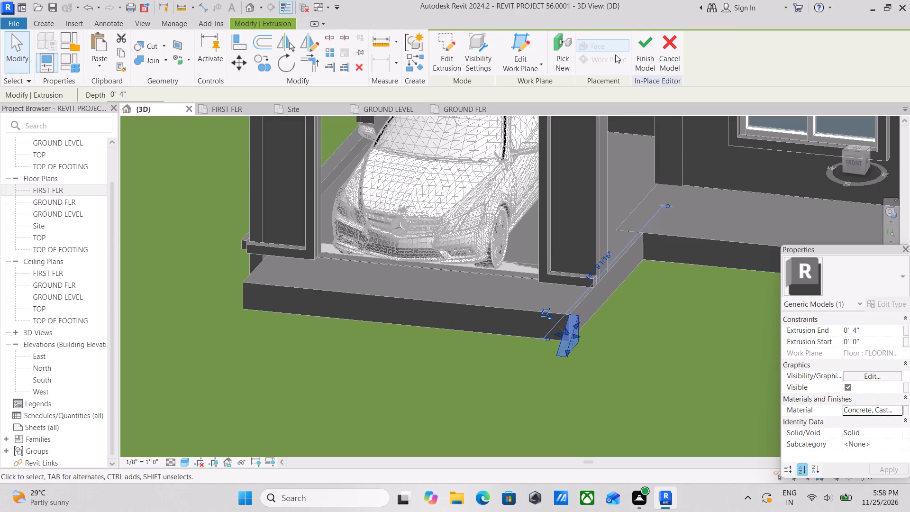
{"action": "left_click", "coordinate": [638, 45]}
Stretch the ramp's inner end along the carport slab's front edge to the slab's opposite front corner.
{"action": "scroll", "coordinate": [576, 302], "scroll_direction": "down", "scroll_amount": 1}
{"action": "middle_click_drag", "start_coordinate": [523, 247], "coordinate": [523, 245]}
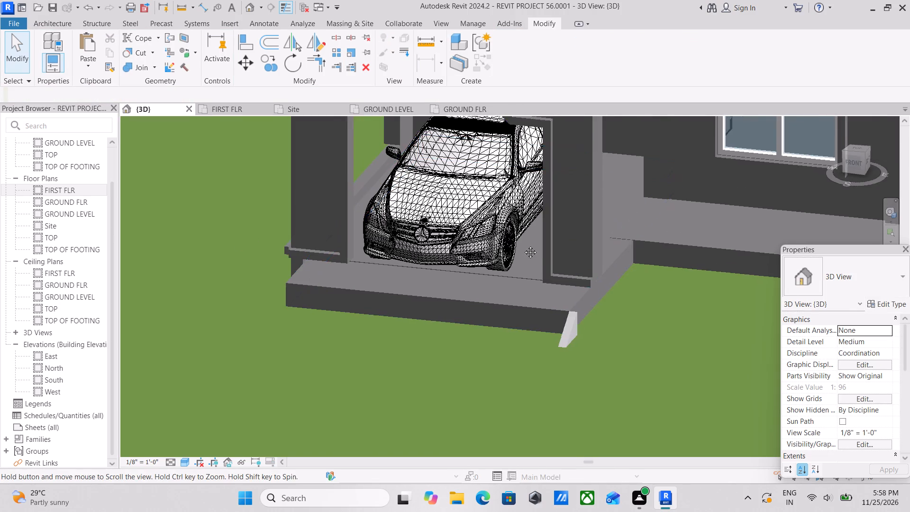
{"action": "middle_click_drag", "start_coordinate": [523, 245], "coordinate": [591, 301]}
{"action": "middle_click_drag", "start_coordinate": [589, 300], "coordinate": [0, 27]}
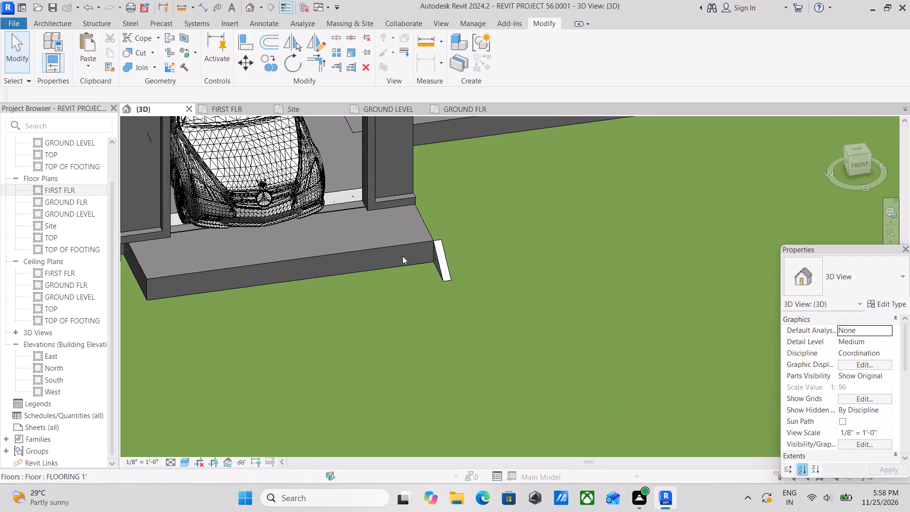
{"action": "left_click", "coordinate": [438, 263]}
{"action": "left_click_drag", "start_coordinate": [434, 262], "coordinate": [373, 271]}
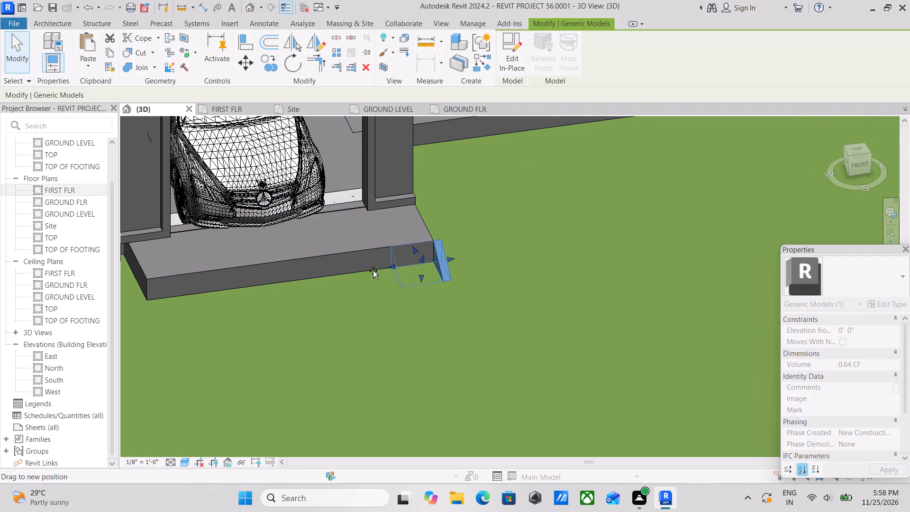
{"action": "left_click_drag", "start_coordinate": [373, 271], "coordinate": [155, 288]}
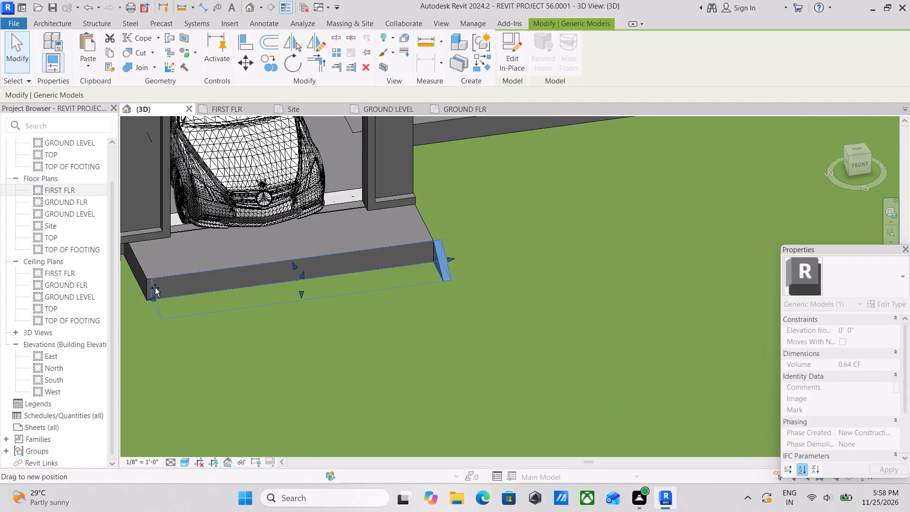
{"action": "left_click_drag", "start_coordinate": [155, 288], "coordinate": [152, 288]}
{"action": "scroll", "coordinate": [182, 280], "scroll_direction": "down", "scroll_amount": 3}
{"action": "key", "text": "Escape"}
Examine how the stretched ramp meets the carport slab's front edge and corner.
{"action": "scroll", "coordinate": [285, 290], "scroll_direction": "down", "scroll_amount": 2}
{"action": "middle_click_drag", "start_coordinate": [286, 290], "coordinate": [286, 290]}
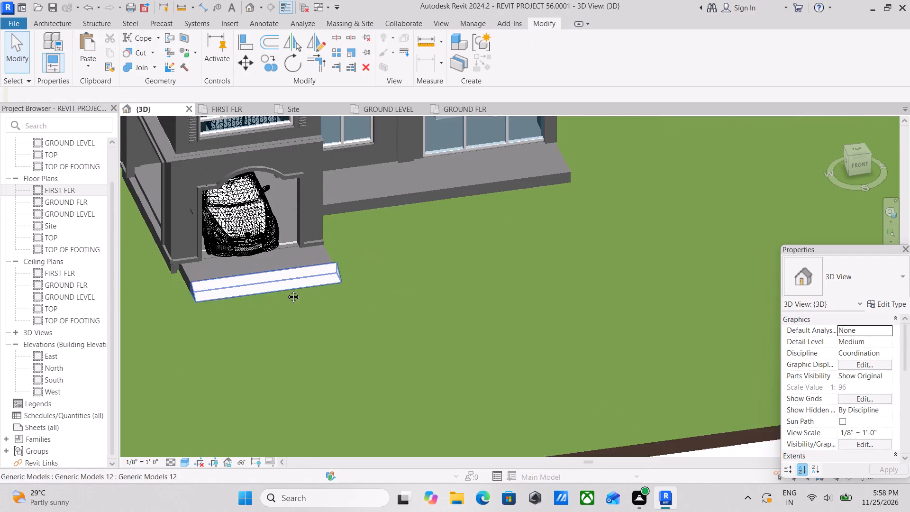
{"action": "middle_click_drag", "start_coordinate": [286, 290], "coordinate": [326, 297]}
{"action": "middle_click_drag", "start_coordinate": [328, 296], "coordinate": [233, 289], "text": "shift"}
{"action": "middle_click_drag", "start_coordinate": [311, 269], "coordinate": [602, 330]}
{"action": "middle_click_drag", "start_coordinate": [450, 308], "coordinate": [383, 299], "text": "shift"}
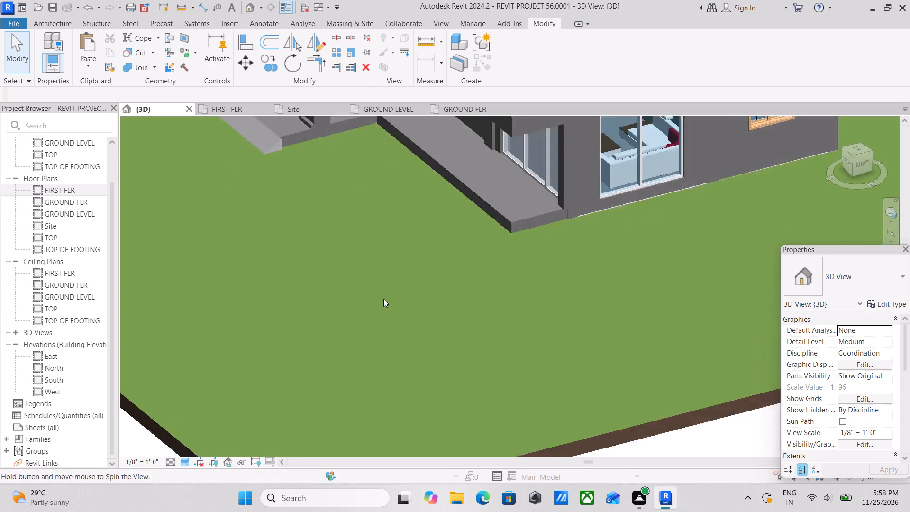
{"action": "middle_click_drag", "start_coordinate": [383, 299], "coordinate": [384, 299], "text": "shift"}
{"action": "middle_click_drag", "start_coordinate": [378, 296], "coordinate": [539, 470]}
{"action": "scroll", "coordinate": [395, 317], "scroll_direction": "up", "scroll_amount": 7}
{"action": "middle_click_drag", "start_coordinate": [472, 280], "coordinate": [416, 263]}
{"action": "scroll", "coordinate": [470, 308], "scroll_direction": "up", "scroll_amount": 1, "text": "shift"}
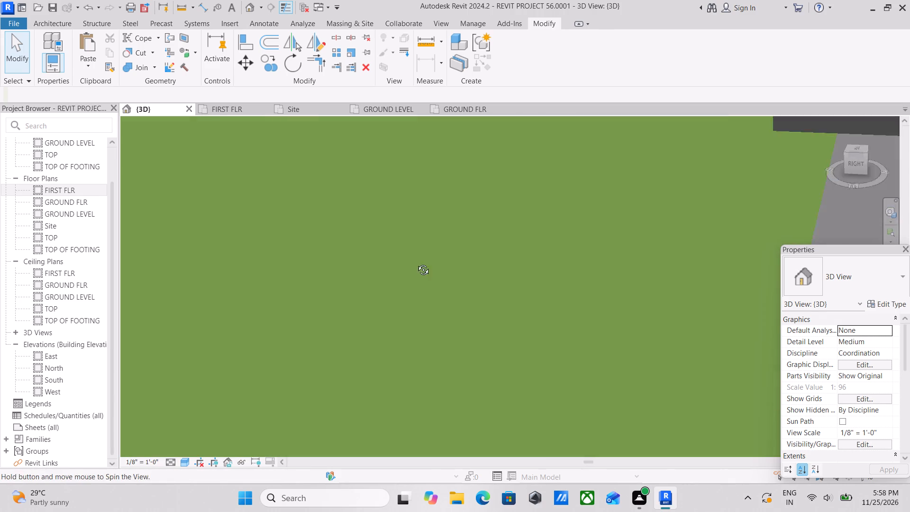
{"action": "middle_click_drag", "start_coordinate": [416, 263], "coordinate": [416, 261]}
{"action": "middle_click_drag", "start_coordinate": [416, 252], "coordinate": [368, 511]}
{"action": "middle_click_drag", "start_coordinate": [456, 318], "coordinate": [452, 337]}
{"action": "scroll", "coordinate": [524, 379], "scroll_direction": "up", "scroll_amount": 3}
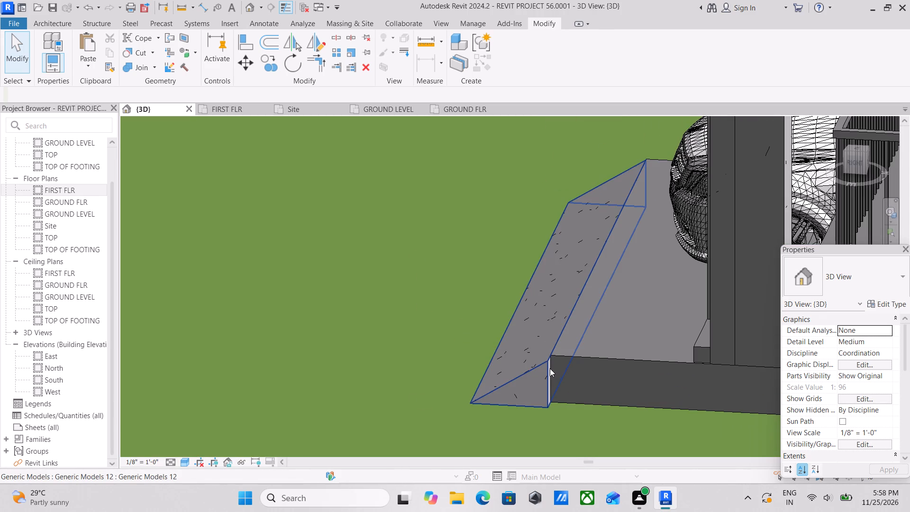
From the top view, pull the ramp's east end back in line with the carport slab's east edge.
{"action": "left_click", "coordinate": [542, 366]}
{"action": "scroll", "coordinate": [546, 371], "scroll_direction": "up", "scroll_amount": 3}
{"action": "scroll", "coordinate": [548, 371], "scroll_direction": "down", "scroll_amount": 10}
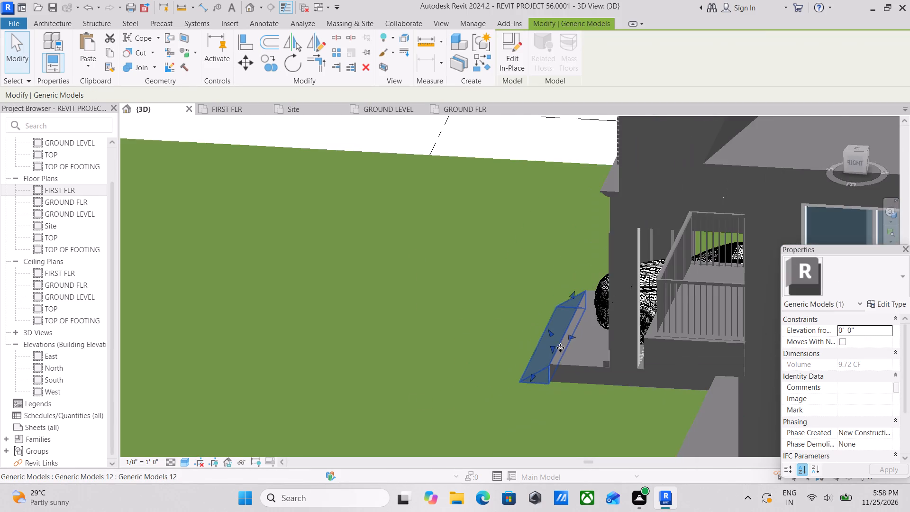
{"action": "middle_click_drag", "start_coordinate": [560, 347], "coordinate": [597, 366], "text": "shift"}
{"action": "middle_click_drag", "start_coordinate": [617, 354], "coordinate": [688, 347]}
{"action": "middle_click_drag", "start_coordinate": [656, 357], "coordinate": [710, 423]}
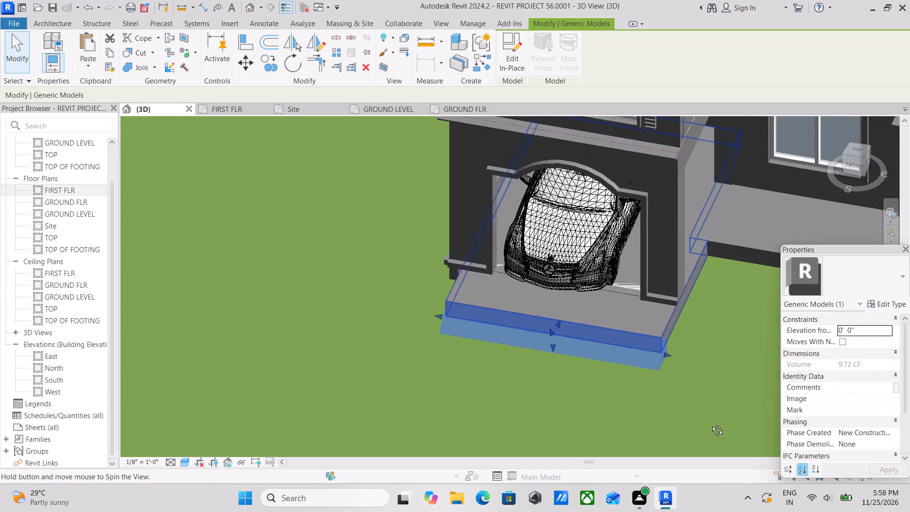
{"action": "middle_click_drag", "start_coordinate": [710, 423], "coordinate": [717, 442]}
{"action": "middle_click_drag", "start_coordinate": [694, 396], "coordinate": [718, 454], "text": "shift"}
{"action": "middle_click_drag", "start_coordinate": [635, 400], "coordinate": [628, 438], "text": "shift"}
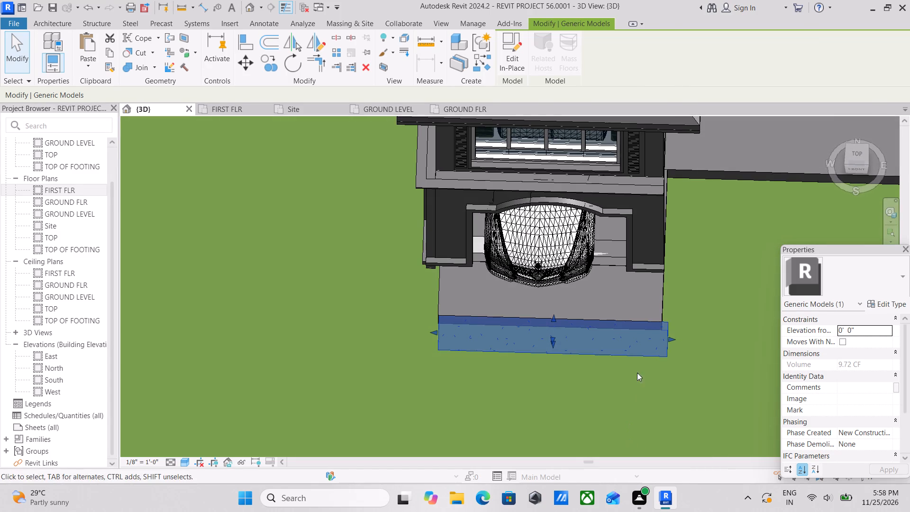
{"action": "left_click", "coordinate": [854, 158]}
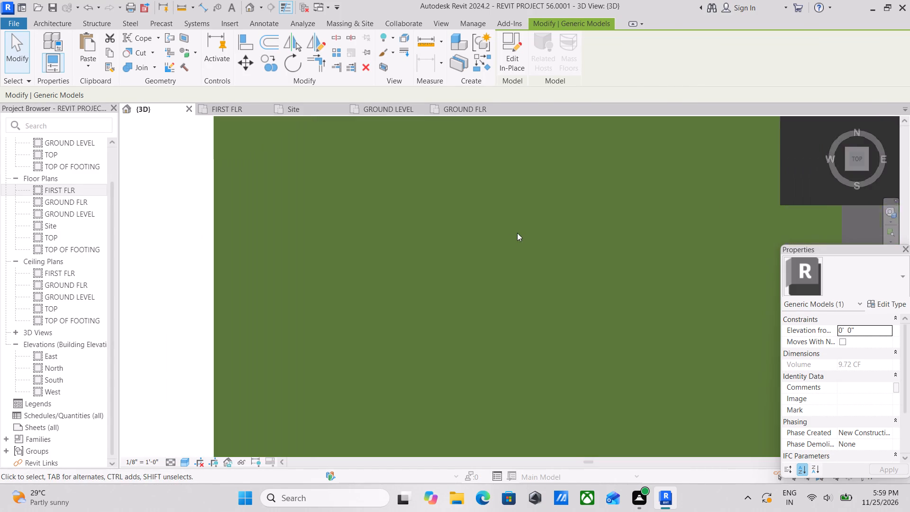
{"action": "scroll", "coordinate": [375, 277], "scroll_direction": "up", "scroll_amount": 3}
{"action": "middle_click_drag", "start_coordinate": [415, 274], "coordinate": [213, 274]}
{"action": "scroll", "coordinate": [296, 277], "scroll_direction": "up", "scroll_amount": 1}
{"action": "scroll", "coordinate": [707, 294], "scroll_direction": "up", "scroll_amount": 1}
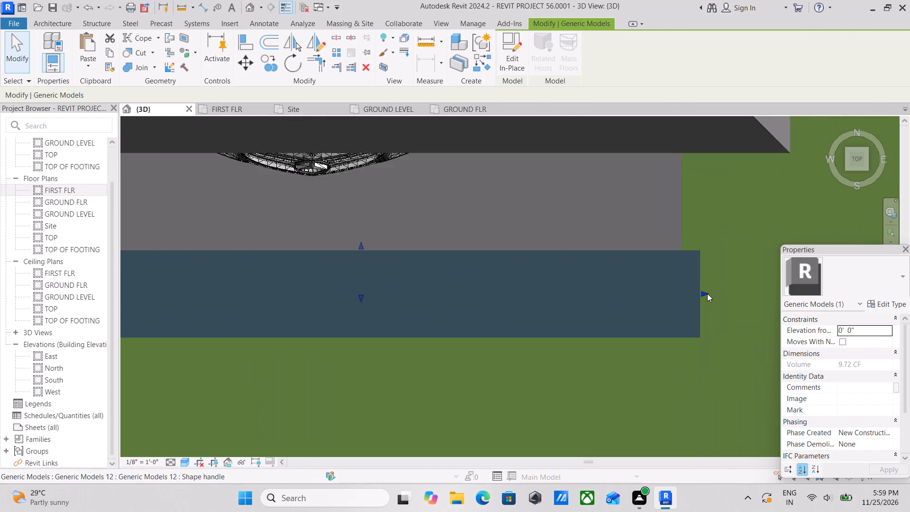
{"action": "scroll", "coordinate": [707, 293], "scroll_direction": "up", "scroll_amount": 3}
{"action": "left_click_drag", "start_coordinate": [697, 294], "coordinate": [693, 294]}
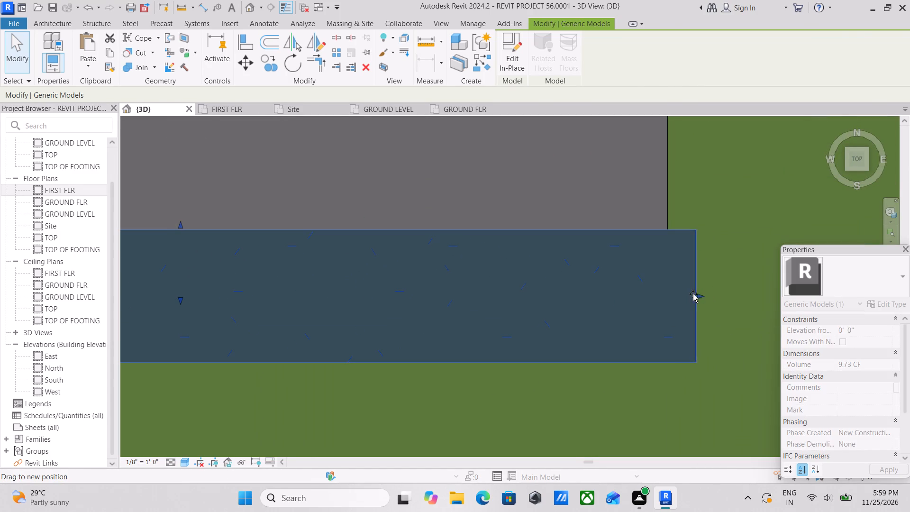
{"action": "left_click_drag", "start_coordinate": [693, 294], "coordinate": [668, 293]}
Extend the ramp's west end out to line up with the carport slab's west edge.
{"action": "scroll", "coordinate": [668, 293], "scroll_direction": "up", "scroll_amount": 1}
{"action": "scroll", "coordinate": [668, 293], "scroll_direction": "down", "scroll_amount": 4}
{"action": "scroll", "coordinate": [127, 296], "scroll_direction": "down", "scroll_amount": 1}
{"action": "middle_click_drag", "start_coordinate": [129, 295], "coordinate": [510, 299]}
{"action": "scroll", "coordinate": [343, 306], "scroll_direction": "up", "scroll_amount": 2}
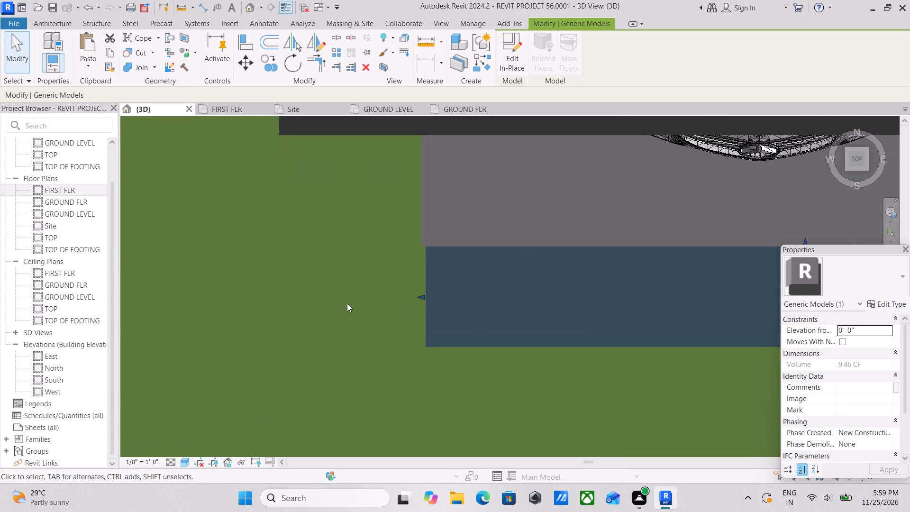
{"action": "scroll", "coordinate": [431, 282], "scroll_direction": "up", "scroll_amount": 7}
{"action": "left_click_drag", "start_coordinate": [413, 310], "coordinate": [405, 309]}
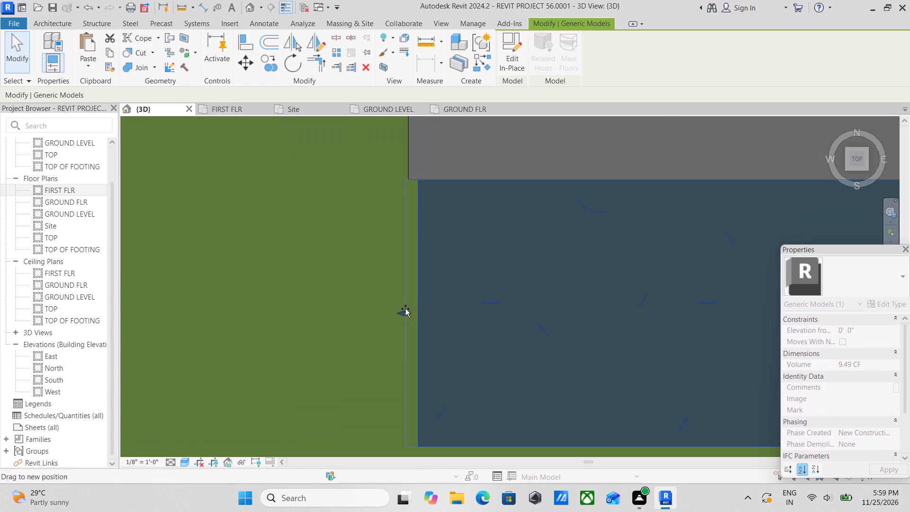
{"action": "left_click_drag", "start_coordinate": [405, 309], "coordinate": [408, 308]}
{"action": "scroll", "coordinate": [409, 307], "scroll_direction": "down", "scroll_amount": 8}
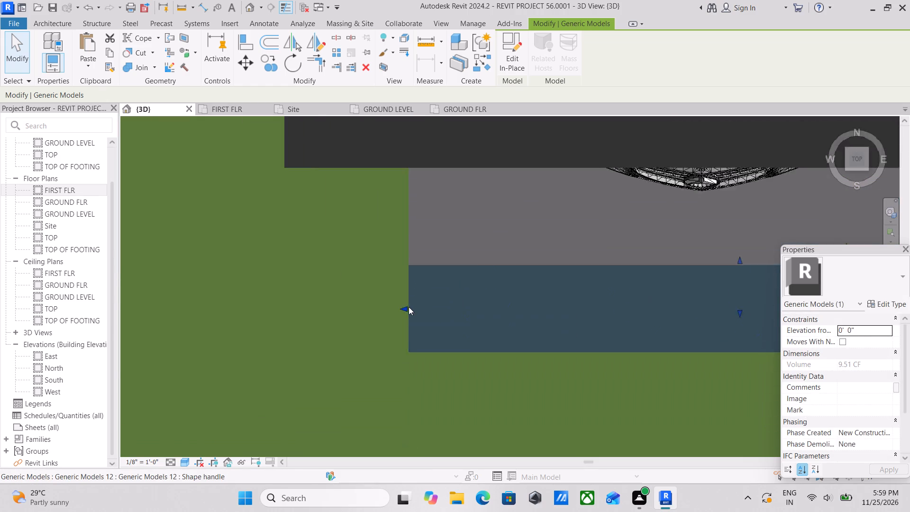
{"action": "key", "text": "Escape"}
{"action": "scroll", "coordinate": [409, 307], "scroll_direction": "down", "scroll_amount": 6}
{"action": "key", "text": "Escape"}
Inspect the completed ramp and the front of the house, including the porch slab, from several sides.
{"action": "middle_click_drag", "start_coordinate": [443, 299], "coordinate": [393, 226]}
{"action": "scroll", "coordinate": [439, 264], "scroll_direction": "down", "scroll_amount": 2}
{"action": "middle_click_drag", "start_coordinate": [444, 276], "coordinate": [497, 165], "text": "shift"}
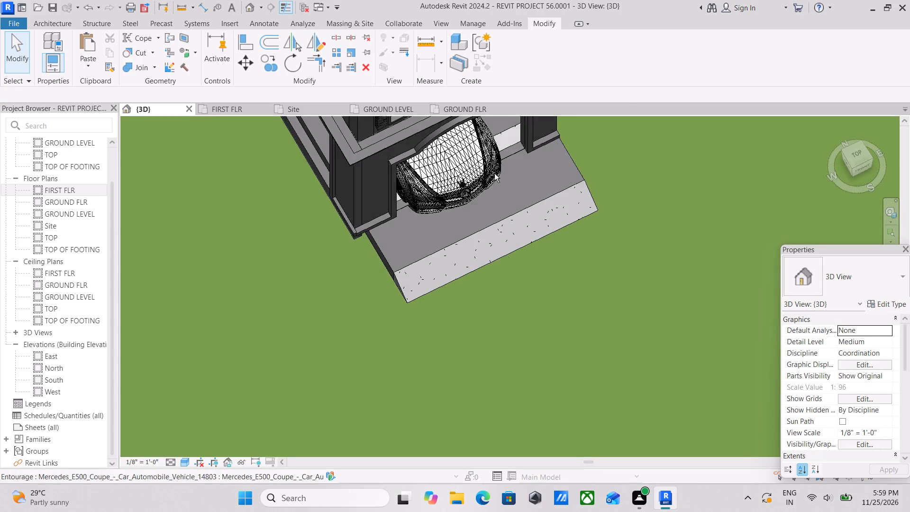
{"action": "scroll", "coordinate": [506, 266], "scroll_direction": "down", "scroll_amount": 1}
{"action": "middle_click_drag", "start_coordinate": [504, 261], "coordinate": [526, 182], "text": "shift"}
{"action": "middle_click_drag", "start_coordinate": [558, 312], "coordinate": [628, 192], "text": "shift"}
{"action": "middle_click_drag", "start_coordinate": [600, 223], "coordinate": [525, 207]}
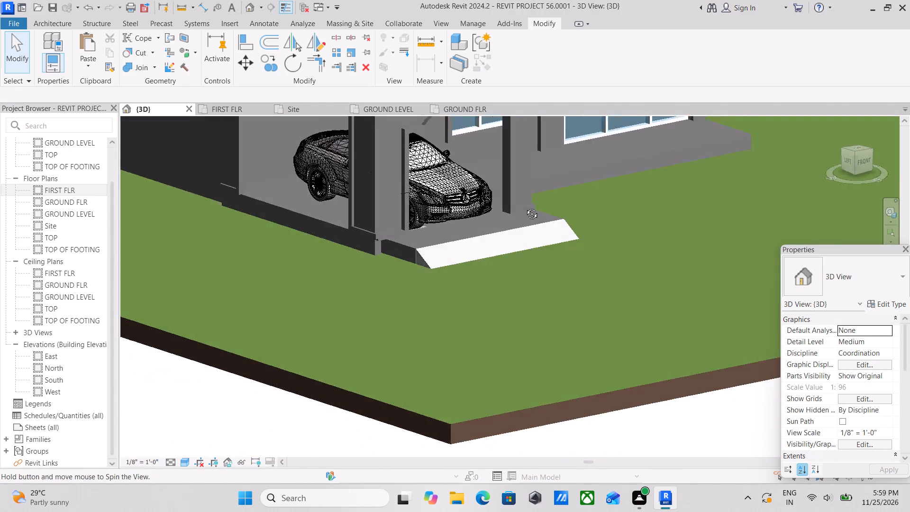
{"action": "middle_click_drag", "start_coordinate": [525, 207], "coordinate": [503, 186]}
{"action": "middle_click_drag", "start_coordinate": [440, 269], "coordinate": [554, 330], "text": "shift"}
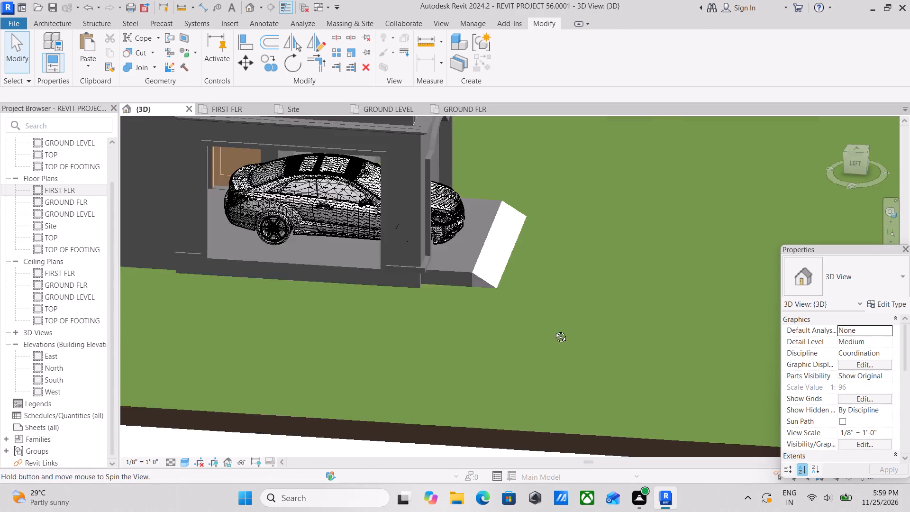
{"action": "middle_click_drag", "start_coordinate": [554, 330], "coordinate": [466, 334], "text": "shift"}
{"action": "scroll", "coordinate": [466, 334], "scroll_direction": "up", "scroll_amount": 1, "text": "shift"}
{"action": "scroll", "coordinate": [466, 334], "scroll_direction": "down", "scroll_amount": 10}
{"action": "middle_click_drag", "start_coordinate": [466, 334], "coordinate": [423, 344], "text": "shift"}
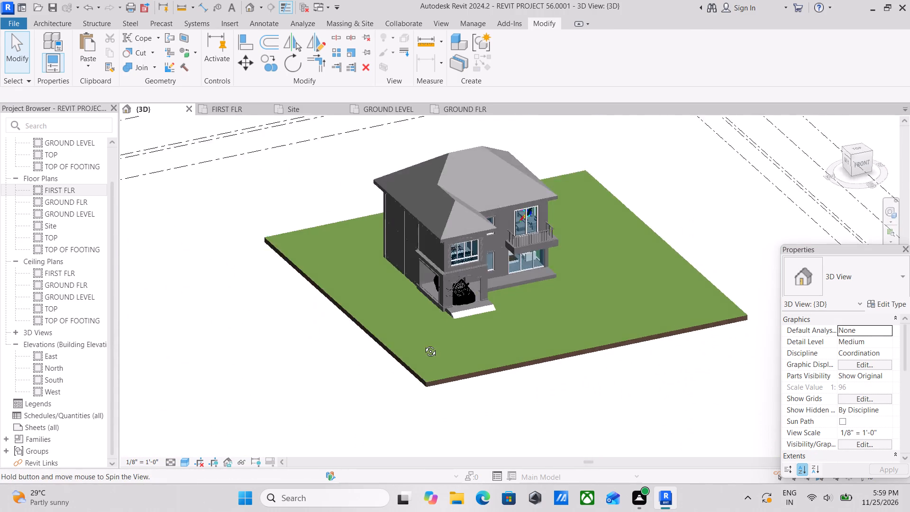
{"action": "middle_click_drag", "start_coordinate": [423, 344], "coordinate": [422, 345], "text": "shift"}
{"action": "middle_click_drag", "start_coordinate": [485, 341], "coordinate": [372, 335], "text": "shift"}
{"action": "middle_click_drag", "start_coordinate": [467, 335], "coordinate": [458, 332], "text": "shift"}
{"action": "scroll", "coordinate": [561, 327], "scroll_direction": "up", "scroll_amount": 9}
{"action": "middle_click_drag", "start_coordinate": [578, 353], "coordinate": [592, 324], "text": "shift"}
{"action": "scroll", "coordinate": [593, 323], "scroll_direction": "up", "scroll_amount": 1}
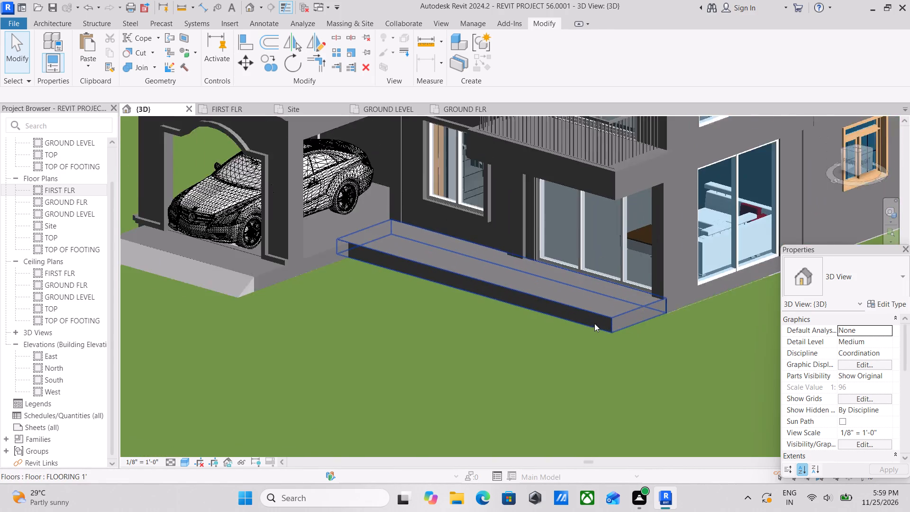
Examine the porch slab at the front of the house and its exposed corner from several angles.
{"action": "scroll", "coordinate": [594, 323], "scroll_direction": "up", "scroll_amount": 1}
{"action": "middle_click_drag", "start_coordinate": [592, 324], "coordinate": [573, 311], "text": "shift"}
{"action": "scroll", "coordinate": [562, 315], "scroll_direction": "up", "scroll_amount": 1, "text": "shift"}
{"action": "scroll", "coordinate": [495, 325], "scroll_direction": "down", "scroll_amount": 2}
{"action": "middle_click_drag", "start_coordinate": [497, 325], "coordinate": [521, 320], "text": "shift"}
{"action": "middle_click_drag", "start_coordinate": [434, 312], "coordinate": [479, 315]}
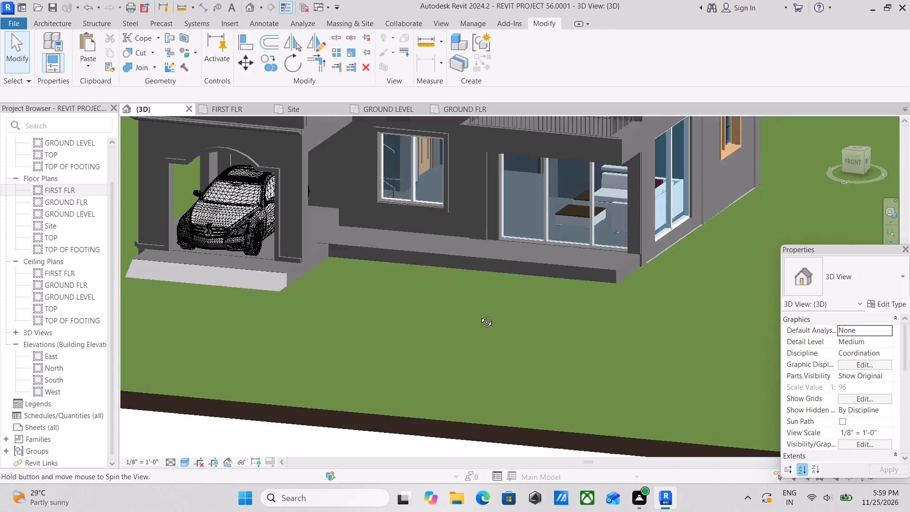
{"action": "middle_click_drag", "start_coordinate": [479, 315], "coordinate": [450, 306]}
{"action": "scroll", "coordinate": [448, 304], "scroll_direction": "down", "scroll_amount": 2}
{"action": "middle_click_drag", "start_coordinate": [448, 304], "coordinate": [434, 302], "text": "shift"}
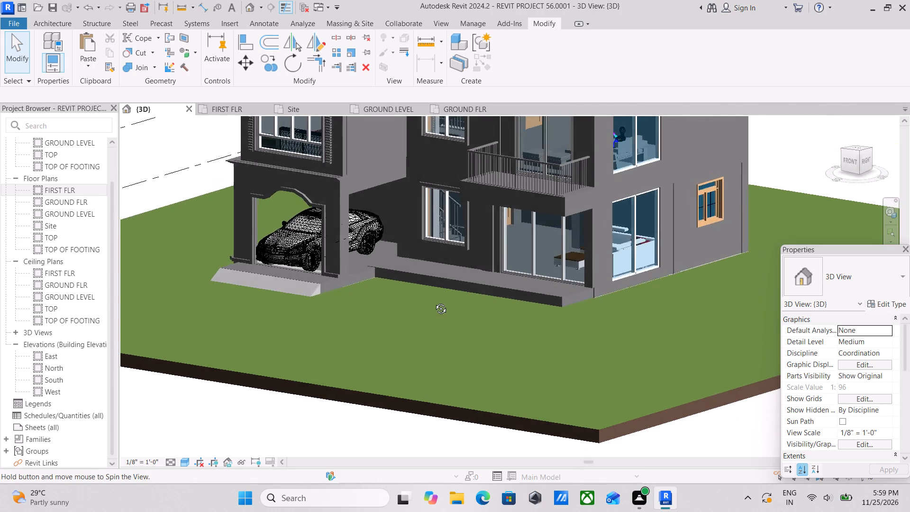
{"action": "middle_click_drag", "start_coordinate": [434, 302], "coordinate": [427, 301], "text": "shift"}
{"action": "middle_click_drag", "start_coordinate": [365, 297], "coordinate": [417, 311]}
{"action": "middle_click_drag", "start_coordinate": [418, 312], "coordinate": [374, 302], "text": "shift"}
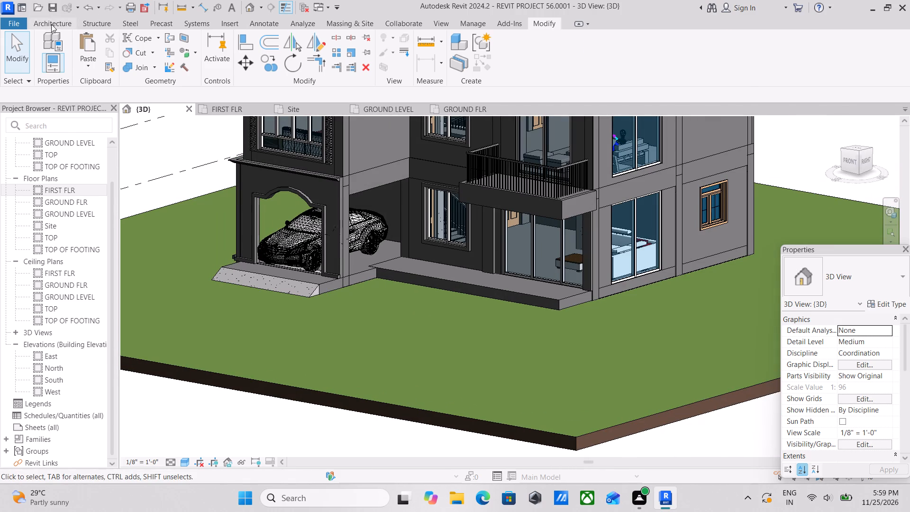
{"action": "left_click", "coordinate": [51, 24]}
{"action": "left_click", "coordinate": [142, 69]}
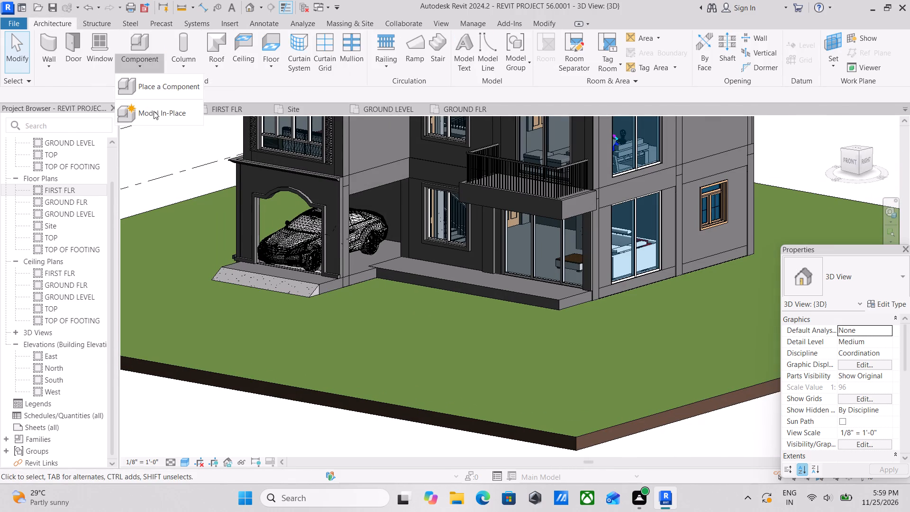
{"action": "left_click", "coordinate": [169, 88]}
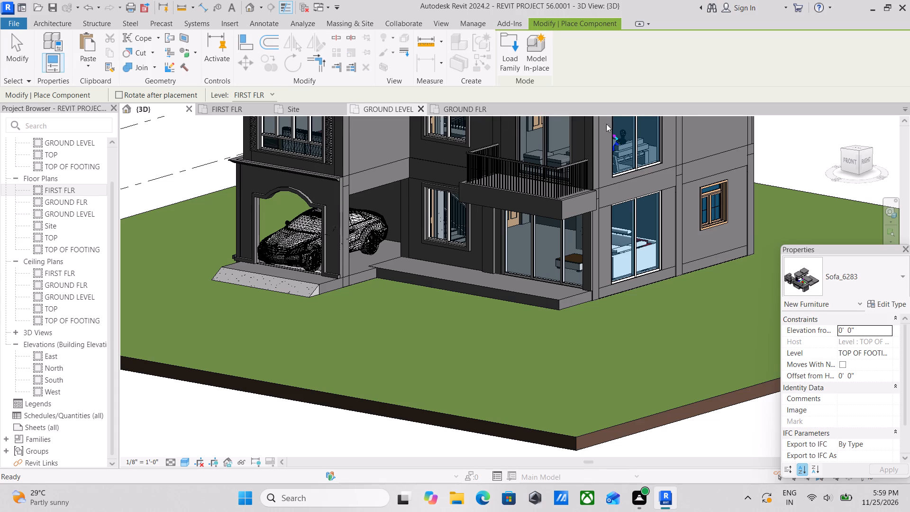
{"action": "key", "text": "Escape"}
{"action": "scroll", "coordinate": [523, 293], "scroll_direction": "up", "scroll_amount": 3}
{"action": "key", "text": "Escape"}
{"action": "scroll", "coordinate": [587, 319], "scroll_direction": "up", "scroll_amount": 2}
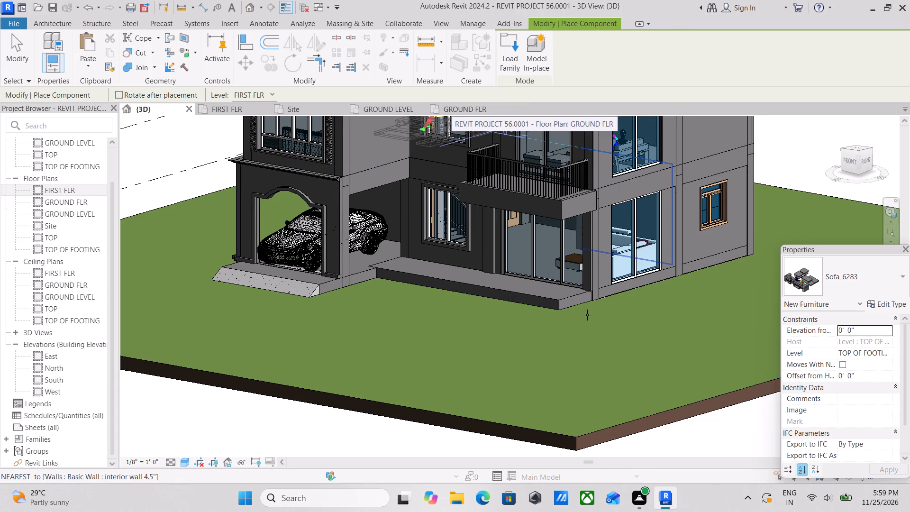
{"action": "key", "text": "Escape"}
Start a new in-place component in the Generic Models category for the porch steps, keeping the default name.
{"action": "scroll", "coordinate": [588, 312], "scroll_direction": "up", "scroll_amount": 3}
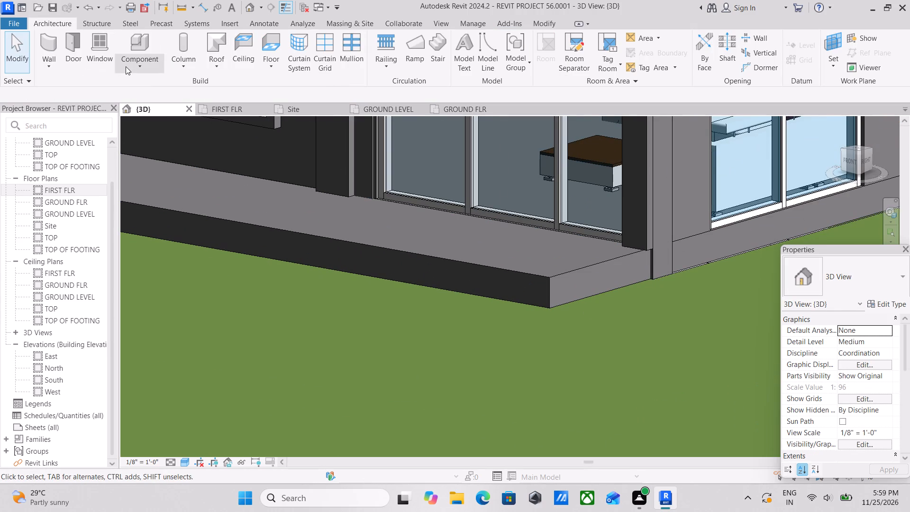
{"action": "left_click", "coordinate": [126, 66]}
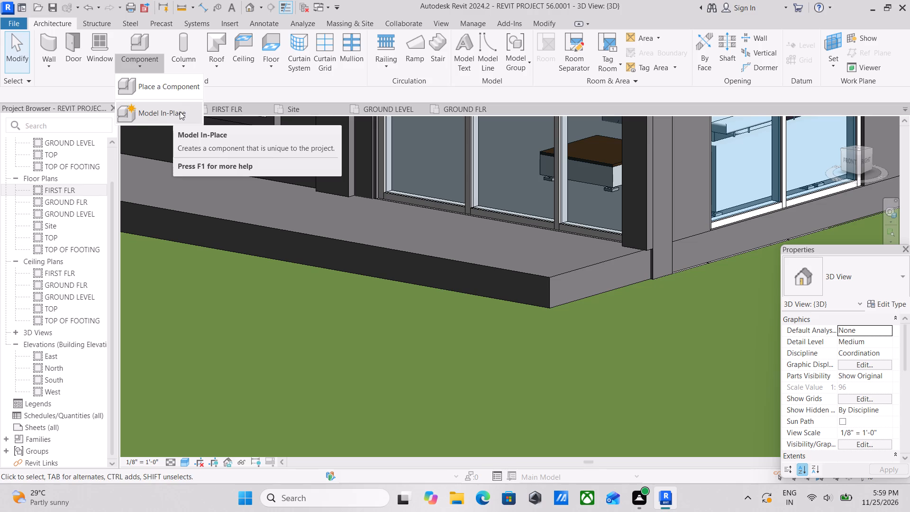
{"action": "left_click", "coordinate": [180, 111]}
{"action": "scroll", "coordinate": [428, 252], "scroll_direction": "down", "scroll_amount": 2}
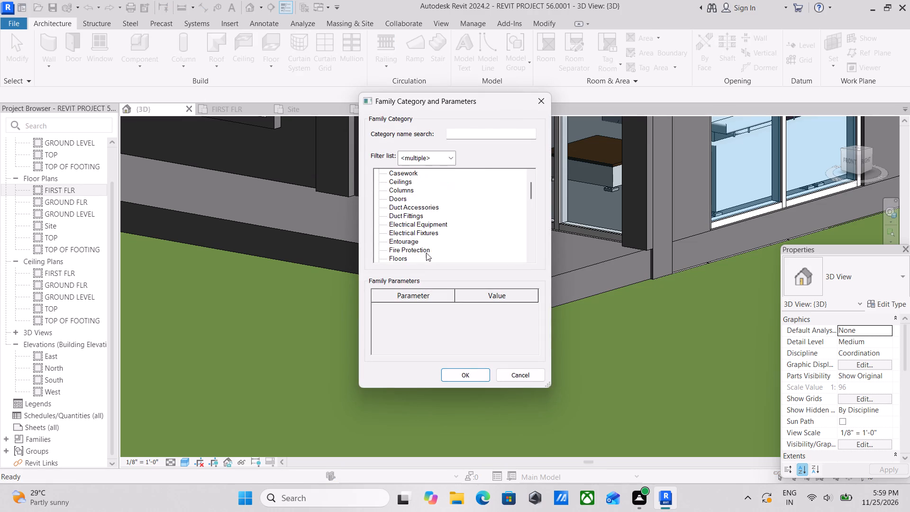
{"action": "scroll", "coordinate": [409, 250], "scroll_direction": "down", "scroll_amount": 4}
{"action": "scroll", "coordinate": [407, 235], "scroll_direction": "up", "scroll_amount": 2}
{"action": "scroll", "coordinate": [407, 235], "scroll_direction": "down", "scroll_amount": 3}
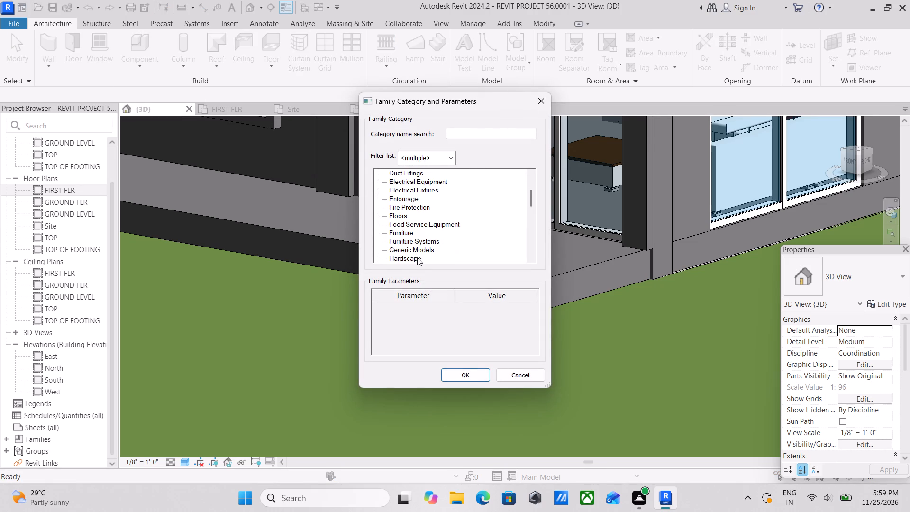
{"action": "left_click", "coordinate": [417, 245]}
{"action": "left_click", "coordinate": [417, 251]}
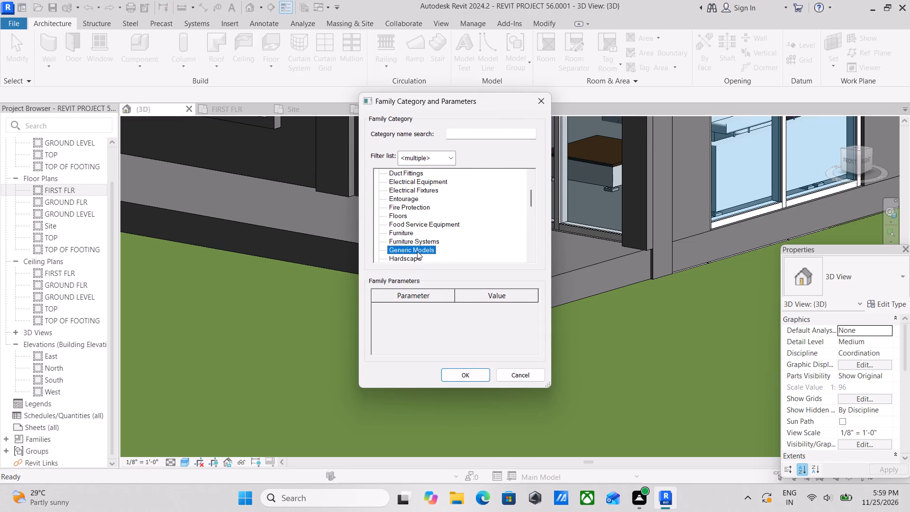
{"action": "left_click", "coordinate": [461, 373]}
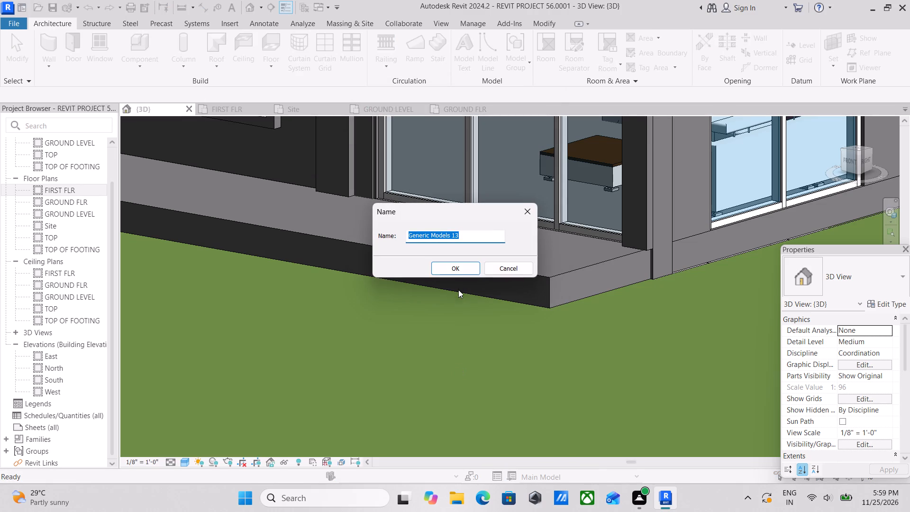
{"action": "left_click", "coordinate": [456, 269]}
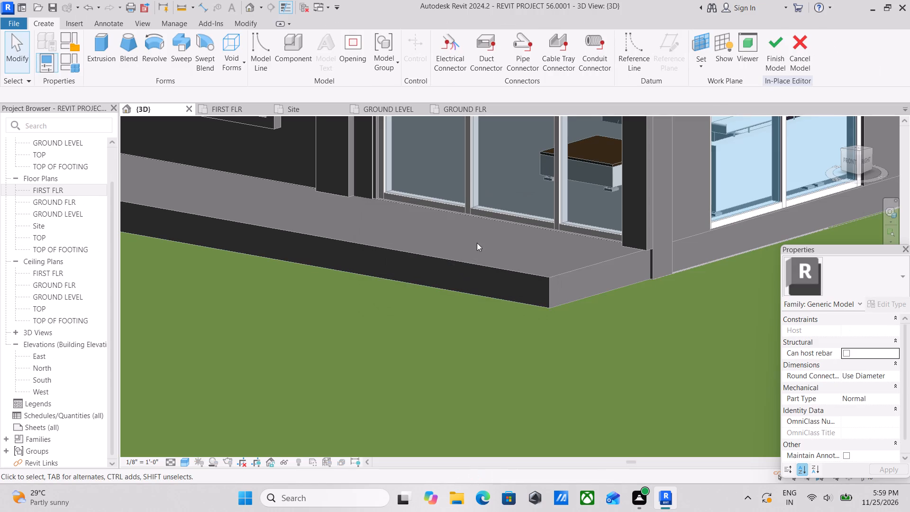
Set the work plane to the east end face of the porch slab.
{"action": "left_click", "coordinate": [693, 66]}
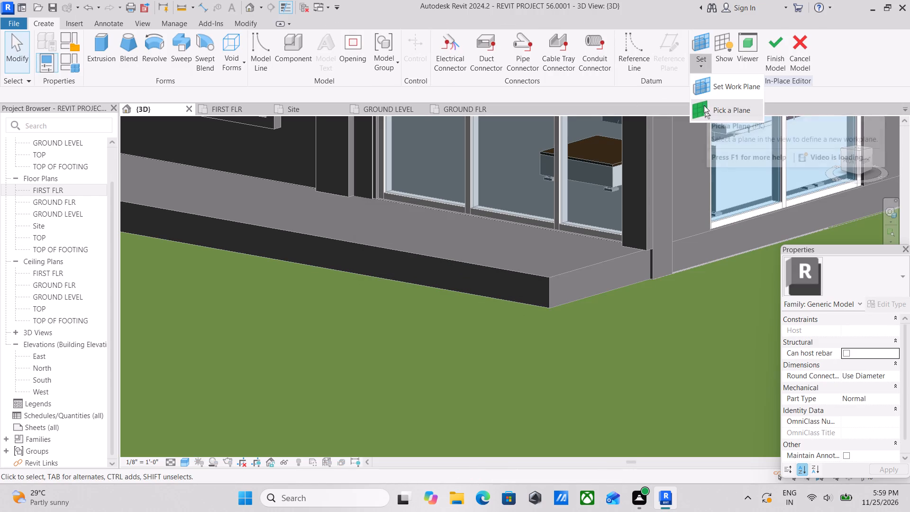
{"action": "left_click", "coordinate": [704, 106]}
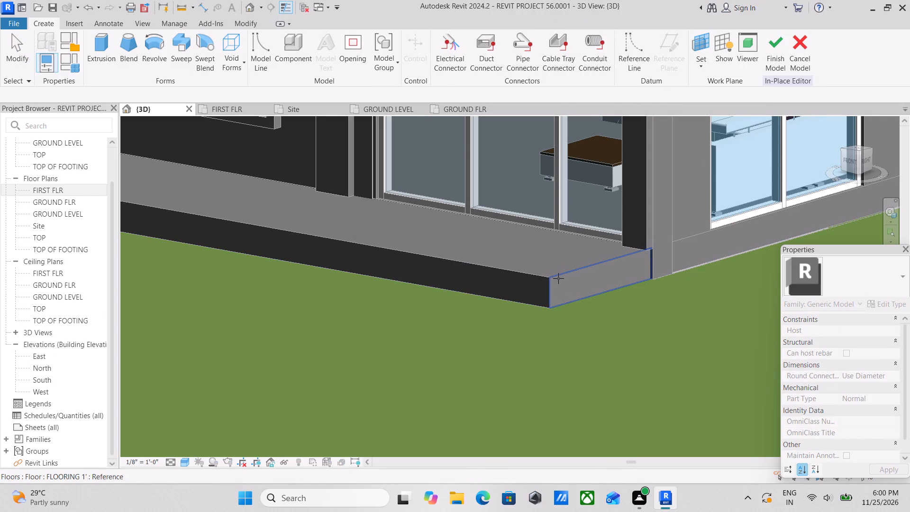
{"action": "left_click", "coordinate": [558, 278]}
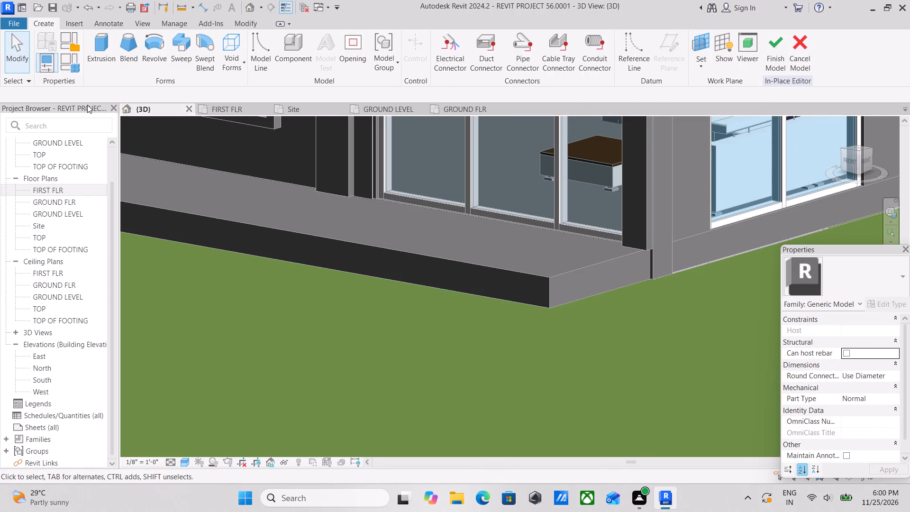
From the right-side view, sketch a closed two-step extrusion profile against the porch slab's front edge, 1'-0" high with a 1'-3" lower tread and 7" upper riser.
{"action": "left_click", "coordinate": [101, 54]}
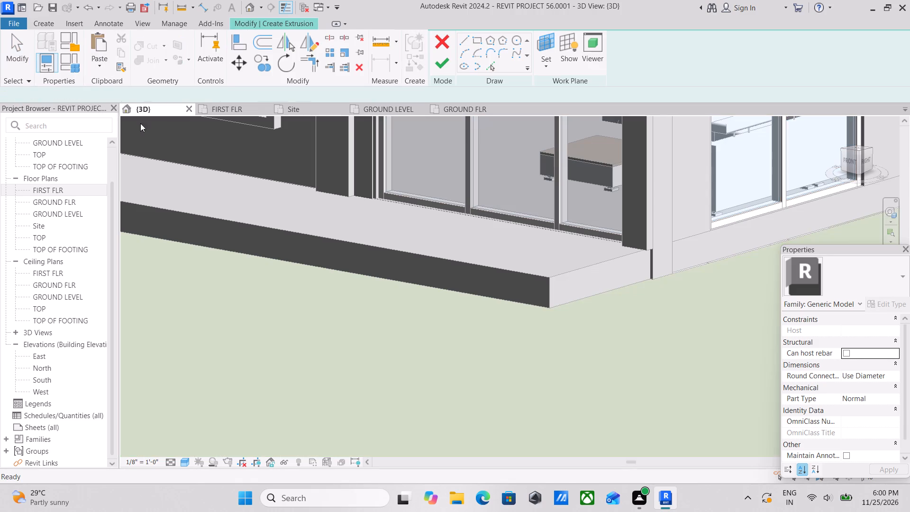
{"action": "left_click", "coordinate": [866, 161]}
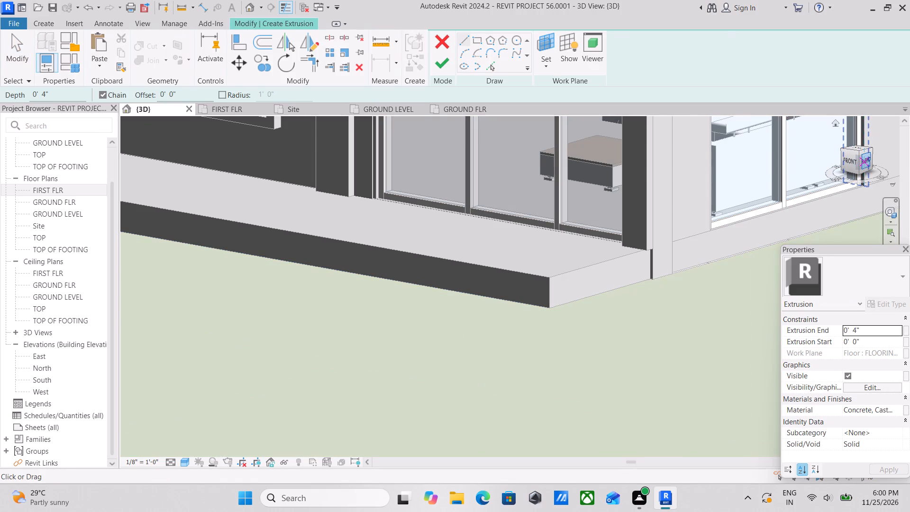
{"action": "scroll", "coordinate": [521, 303], "scroll_direction": "up", "scroll_amount": 4}
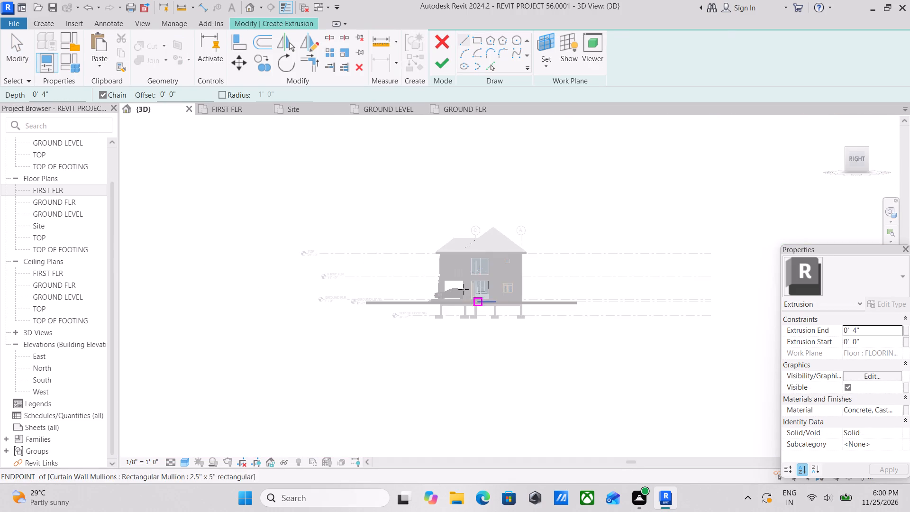
{"action": "scroll", "coordinate": [462, 286], "scroll_direction": "up", "scroll_amount": 11}
{"action": "scroll", "coordinate": [425, 346], "scroll_direction": "up", "scroll_amount": 6}
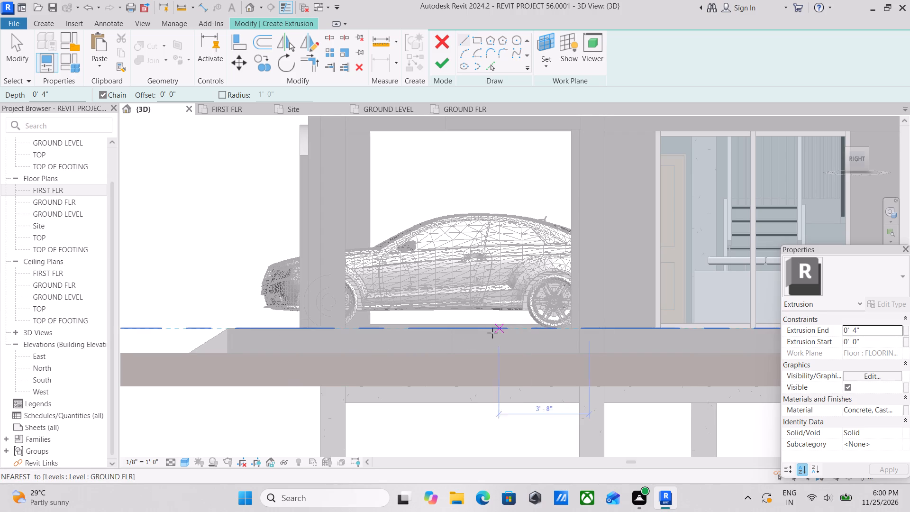
{"action": "scroll", "coordinate": [450, 331], "scroll_direction": "up", "scroll_amount": 3}
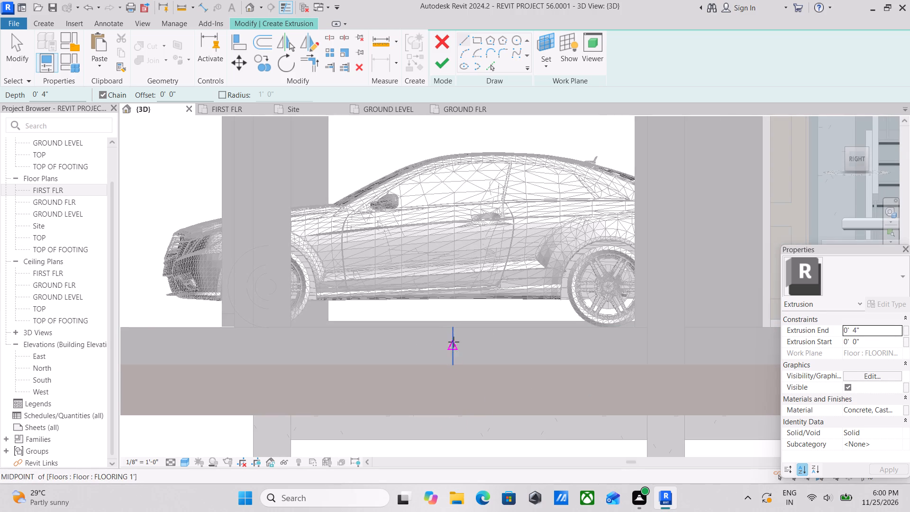
{"action": "left_click", "coordinate": [451, 327]}
{"action": "left_click", "coordinate": [450, 366]}
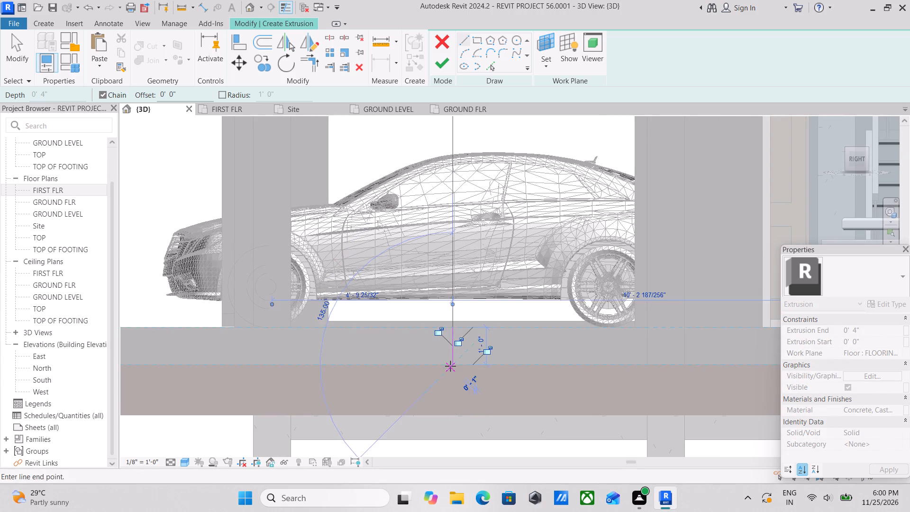
{"action": "middle_click_drag", "start_coordinate": [401, 366], "coordinate": [455, 399]}
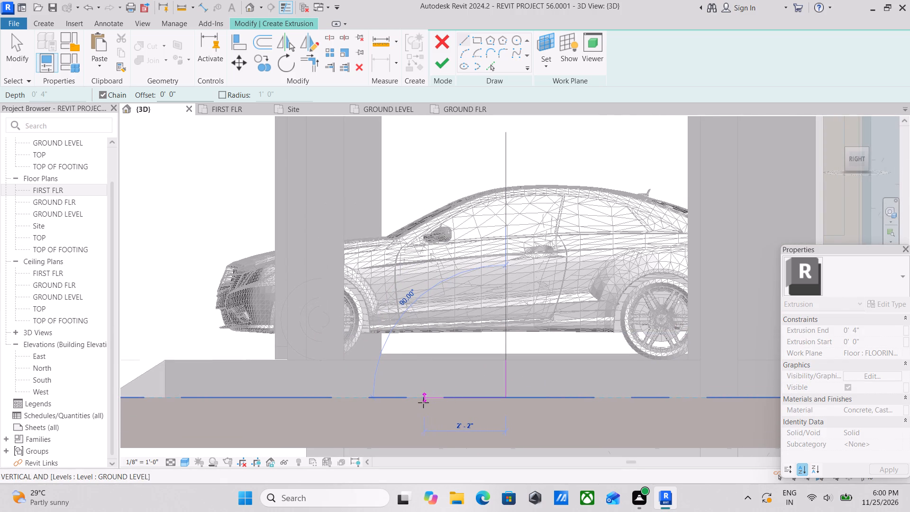
{"action": "left_click", "coordinate": [429, 402]}
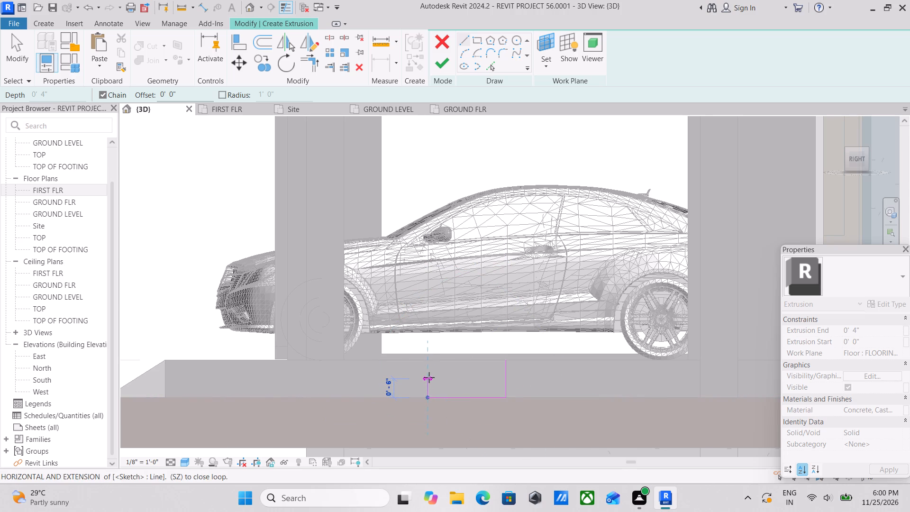
{"action": "left_click", "coordinate": [425, 381]}
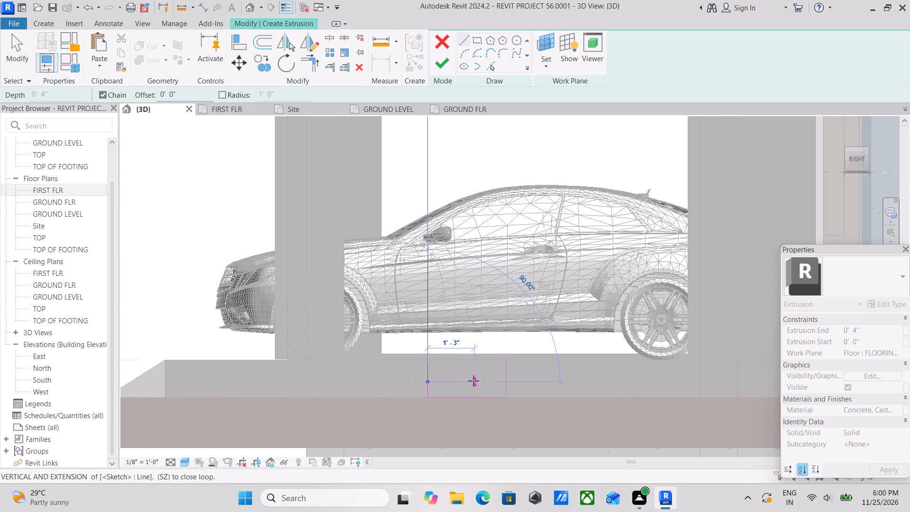
{"action": "left_click", "coordinate": [473, 381]}
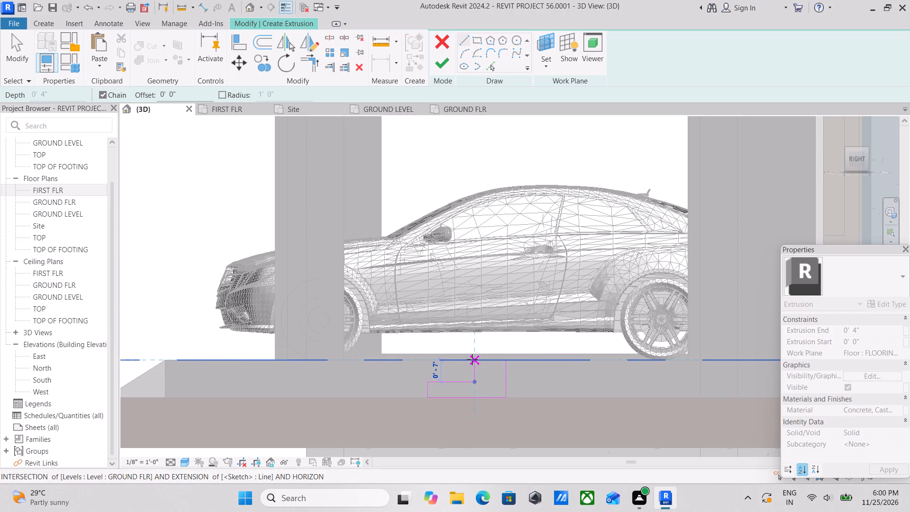
{"action": "left_click", "coordinate": [472, 359]}
{"action": "left_click", "coordinate": [506, 360]}
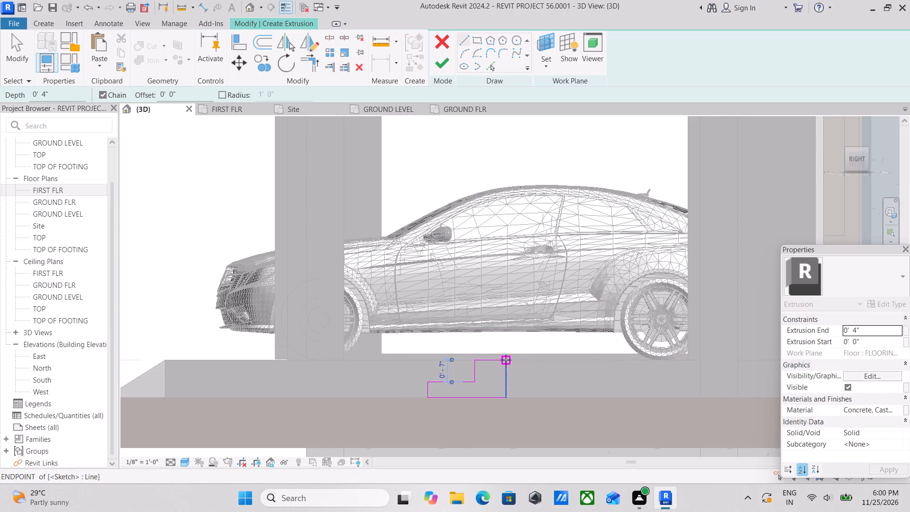
{"action": "key", "text": "Escape"}
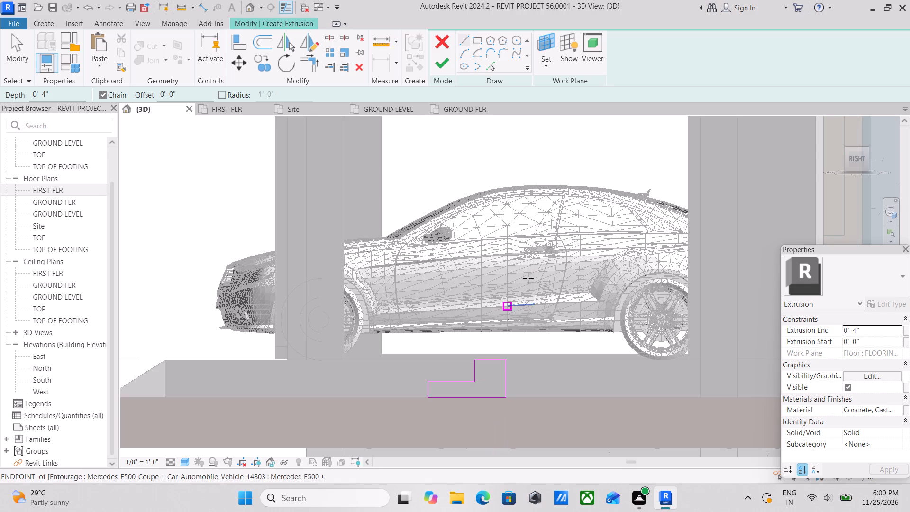
Finish the stepped extrusion at its 0'-4" depth and complete the in-place model.
{"action": "left_click", "coordinate": [441, 66]}
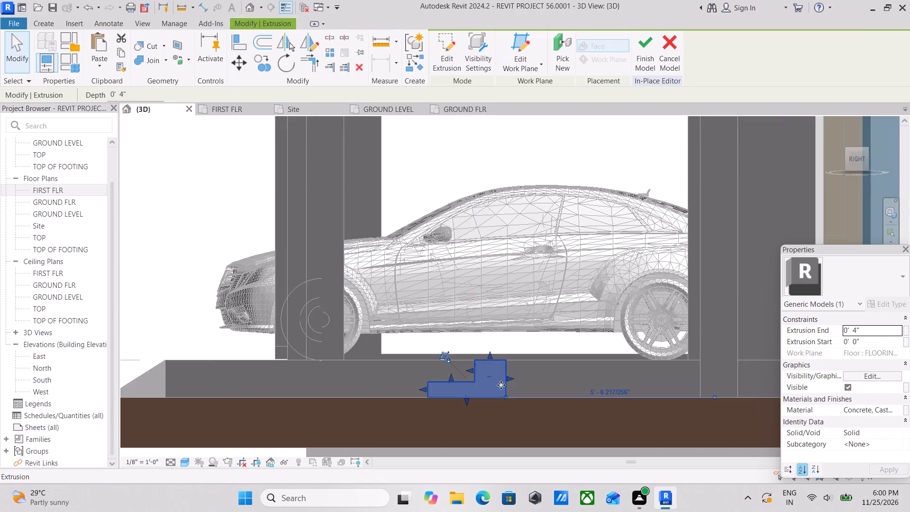
{"action": "scroll", "coordinate": [500, 387], "scroll_direction": "down", "scroll_amount": 4}
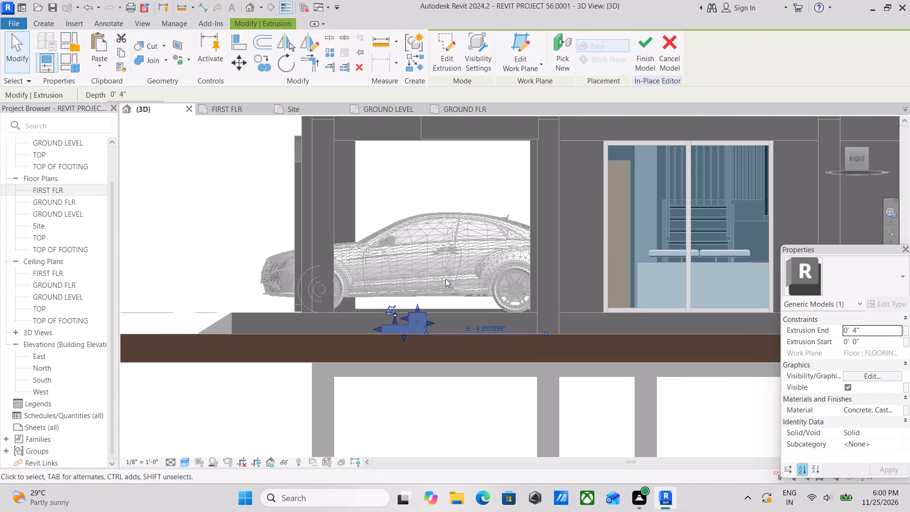
{"action": "middle_click_drag", "start_coordinate": [446, 279], "coordinate": [599, 358]}
{"action": "middle_click_drag", "start_coordinate": [503, 329], "coordinate": [487, 361], "text": "shift"}
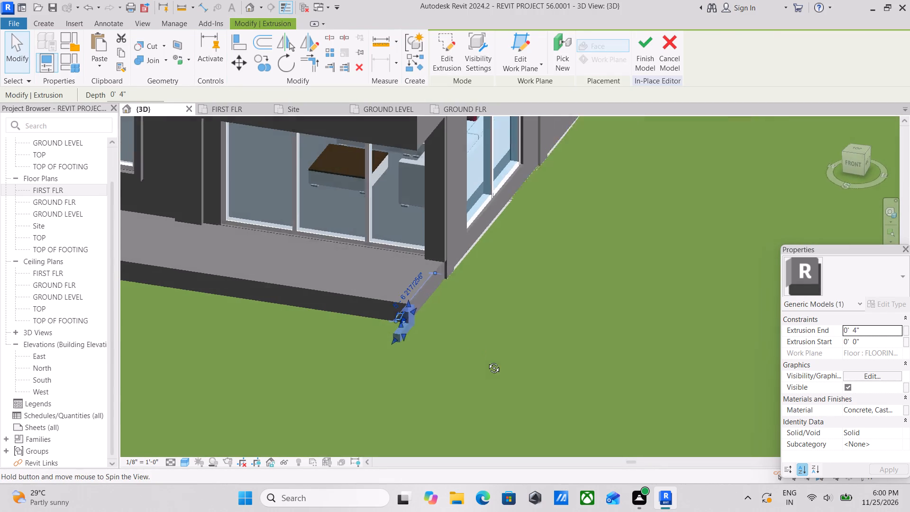
{"action": "middle_click_drag", "start_coordinate": [487, 361], "coordinate": [486, 361], "text": "shift"}
{"action": "scroll", "coordinate": [864, 388], "scroll_direction": "down", "scroll_amount": 3}
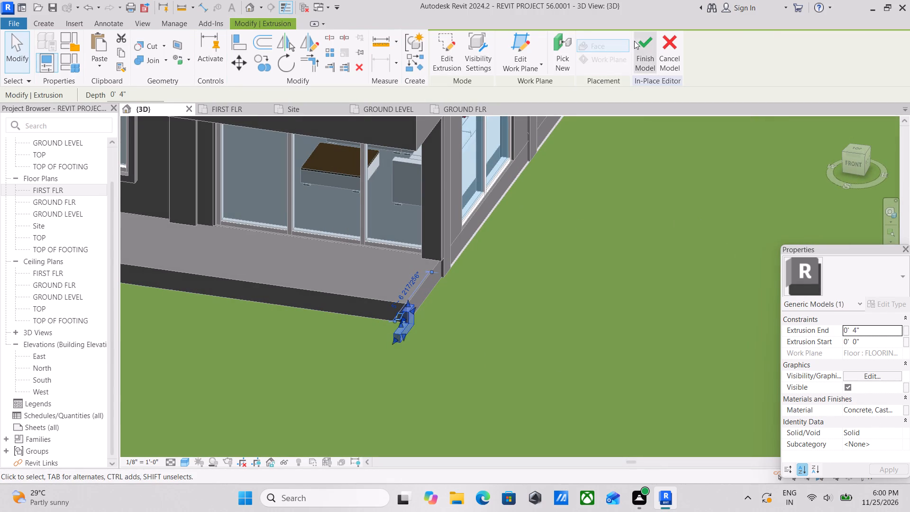
{"action": "left_click", "coordinate": [640, 39]}
Stretch the stepped model's west end along the porch's front edge until it meets the side of the carport slab.
{"action": "middle_click_drag", "start_coordinate": [419, 329], "coordinate": [613, 352], "text": "shift"}
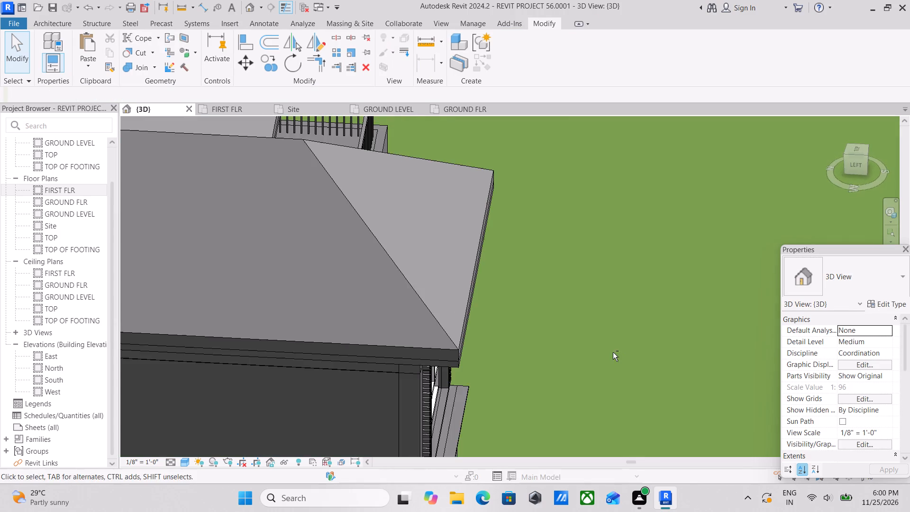
{"action": "middle_click_drag", "start_coordinate": [524, 347], "coordinate": [423, 349], "text": "shift"}
{"action": "left_click", "coordinate": [405, 324]}
{"action": "left_click_drag", "start_coordinate": [396, 324], "coordinate": [169, 368]}
{"action": "middle_click_drag", "start_coordinate": [346, 375], "coordinate": [617, 313]}
{"action": "scroll", "coordinate": [531, 353], "scroll_direction": "down", "scroll_amount": 1}
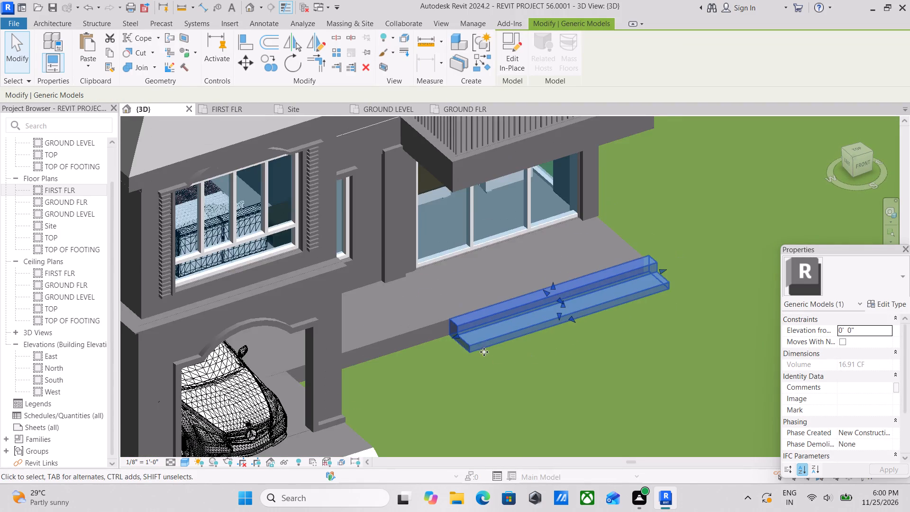
{"action": "left_click_drag", "start_coordinate": [449, 336], "coordinate": [314, 368]}
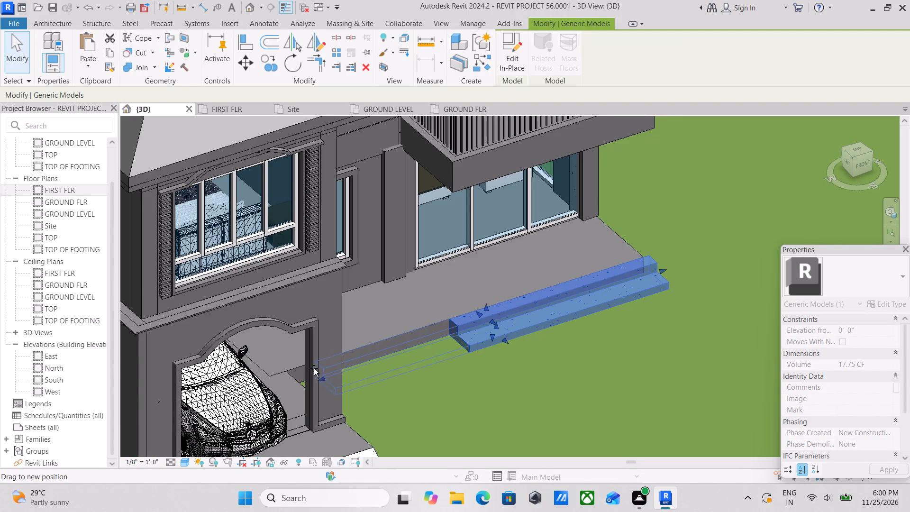
{"action": "left_click_drag", "start_coordinate": [314, 368], "coordinate": [309, 369]}
{"action": "middle_click_drag", "start_coordinate": [493, 344], "coordinate": [417, 382], "text": "shift"}
{"action": "middle_click_drag", "start_coordinate": [494, 362], "coordinate": [490, 377]}
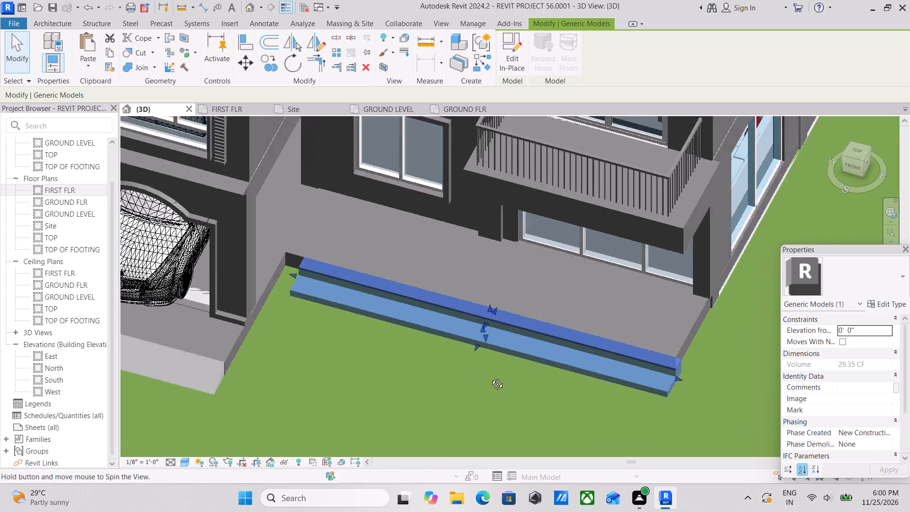
{"action": "middle_click_drag", "start_coordinate": [490, 377], "coordinate": [501, 374]}
{"action": "scroll", "coordinate": [275, 336], "scroll_direction": "up", "scroll_amount": 9}
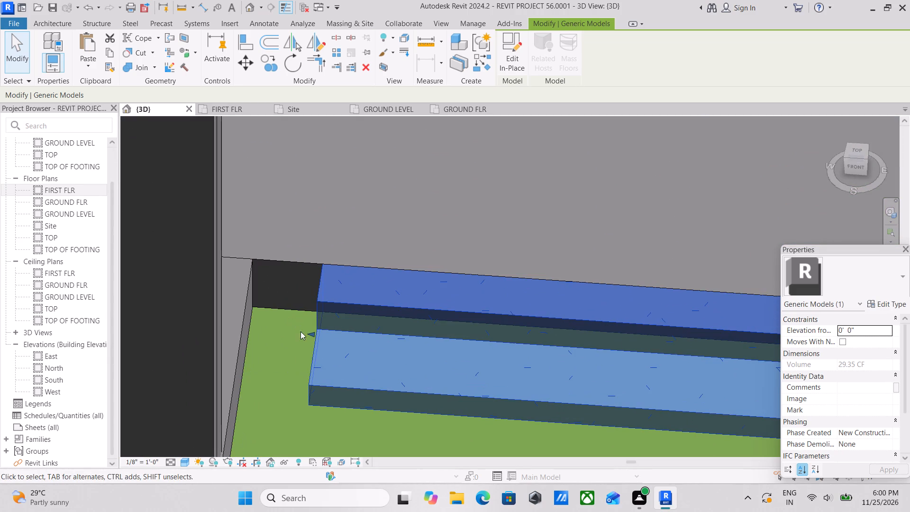
{"action": "left_click_drag", "start_coordinate": [309, 334], "coordinate": [245, 325]}
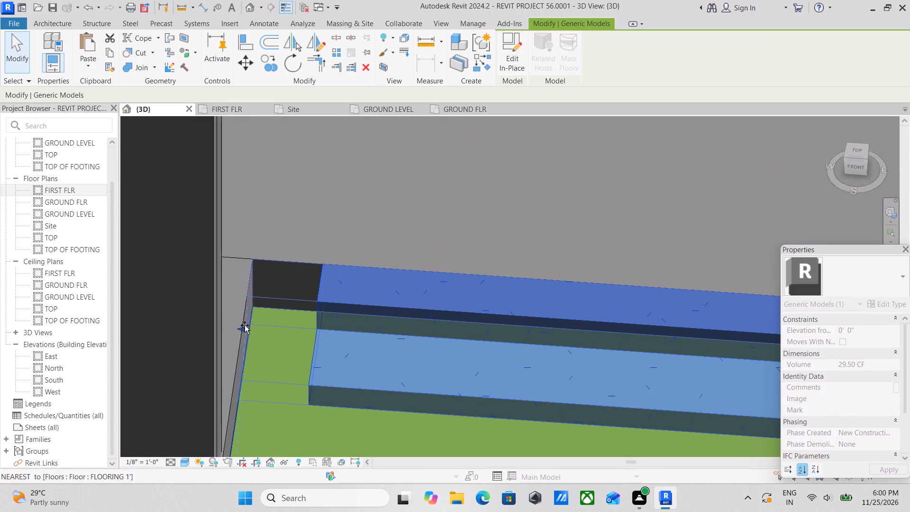
{"action": "left_click_drag", "start_coordinate": [245, 325], "coordinate": [245, 325]}
{"action": "scroll", "coordinate": [244, 324], "scroll_direction": "down", "scroll_amount": 5}
{"action": "key", "text": "Escape"}
Move the upper riser face of the porch steps outward, widening the upper tread and narrowing the lower one.
{"action": "scroll", "coordinate": [260, 324], "scroll_direction": "down", "scroll_amount": 3}
{"action": "middle_click_drag", "start_coordinate": [346, 325], "coordinate": [251, 324]}
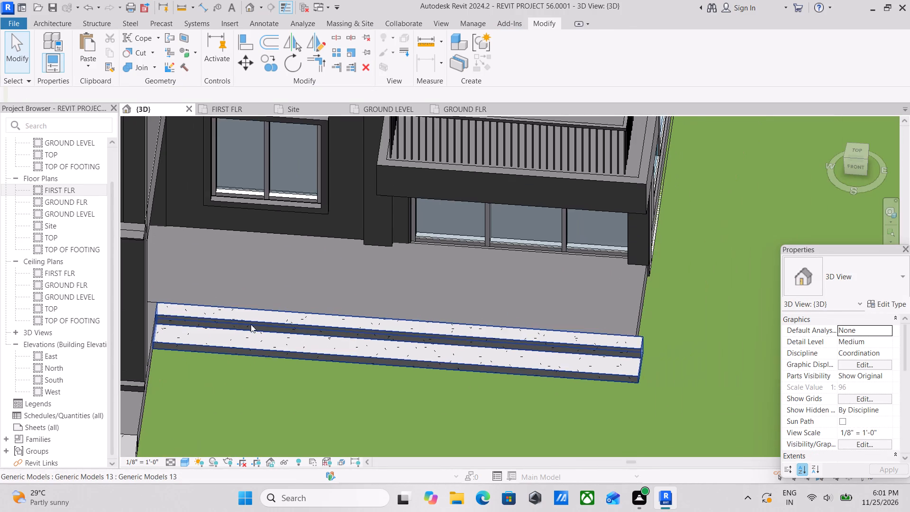
{"action": "scroll", "coordinate": [525, 367], "scroll_direction": "down", "scroll_amount": 1}
{"action": "middle_click_drag", "start_coordinate": [590, 367], "coordinate": [448, 293], "text": "shift"}
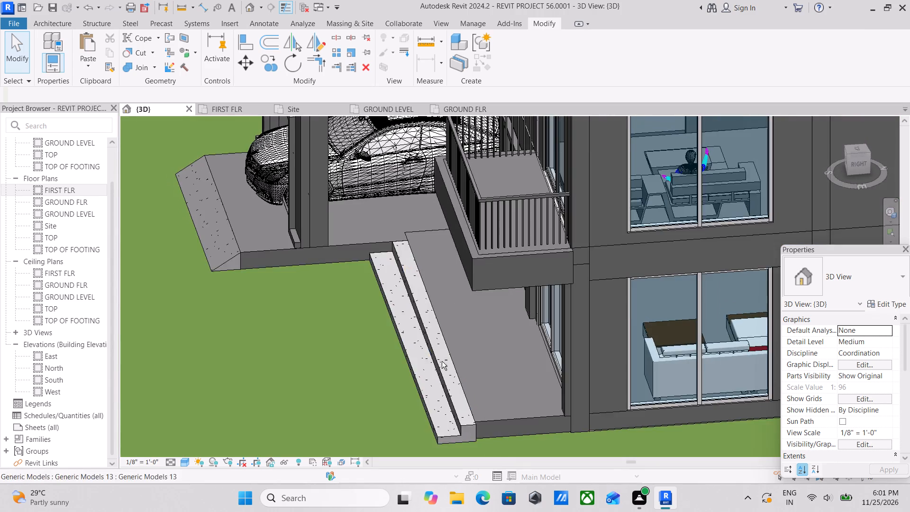
{"action": "middle_click_drag", "start_coordinate": [440, 363], "coordinate": [426, 356], "text": "shift"}
{"action": "scroll", "coordinate": [428, 361], "scroll_direction": "up", "scroll_amount": 1}
{"action": "middle_click_drag", "start_coordinate": [431, 372], "coordinate": [449, 311], "text": "shift"}
{"action": "middle_click_drag", "start_coordinate": [502, 385], "coordinate": [482, 368], "text": "shift"}
{"action": "middle_click_drag", "start_coordinate": [458, 368], "coordinate": [477, 382], "text": "shift"}
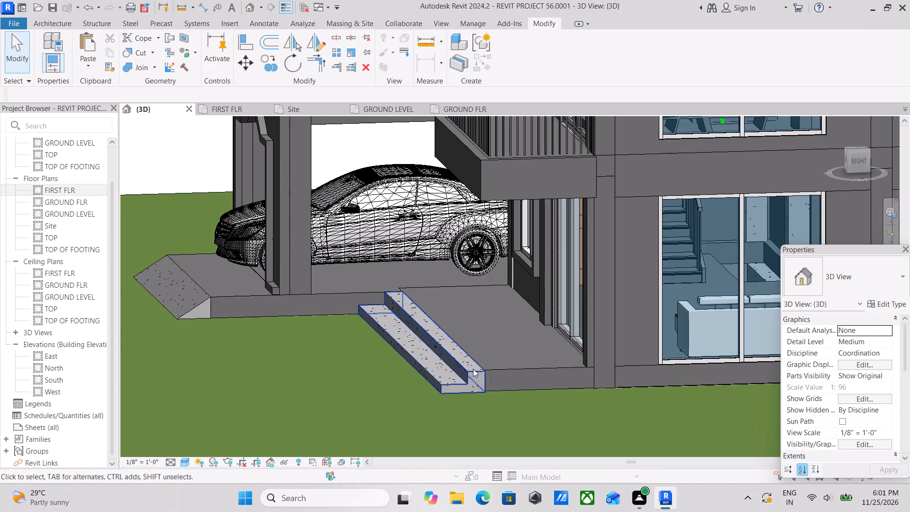
{"action": "left_click", "coordinate": [471, 367]}
{"action": "middle_click_drag", "start_coordinate": [465, 376], "coordinate": [466, 382], "text": "shift"}
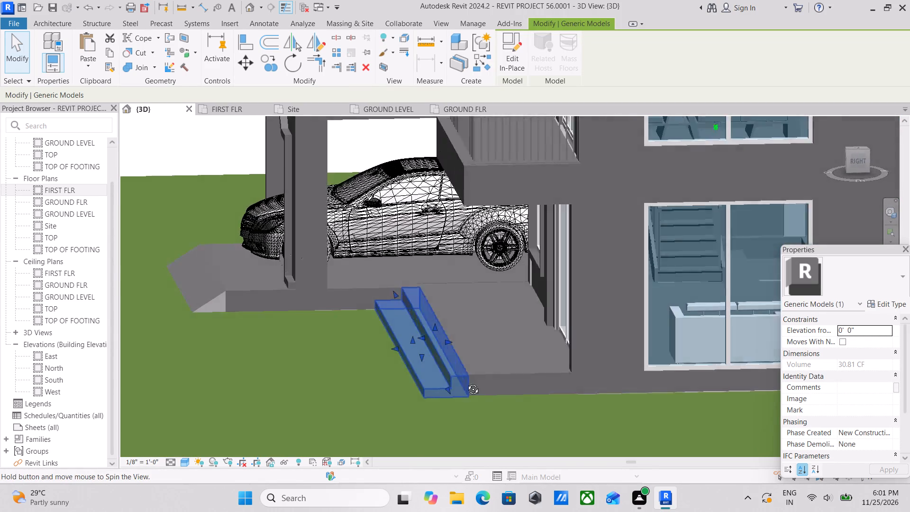
{"action": "middle_click_drag", "start_coordinate": [466, 382], "coordinate": [469, 383], "text": "shift"}
{"action": "scroll", "coordinate": [430, 332], "scroll_direction": "up", "scroll_amount": 9, "text": "shift"}
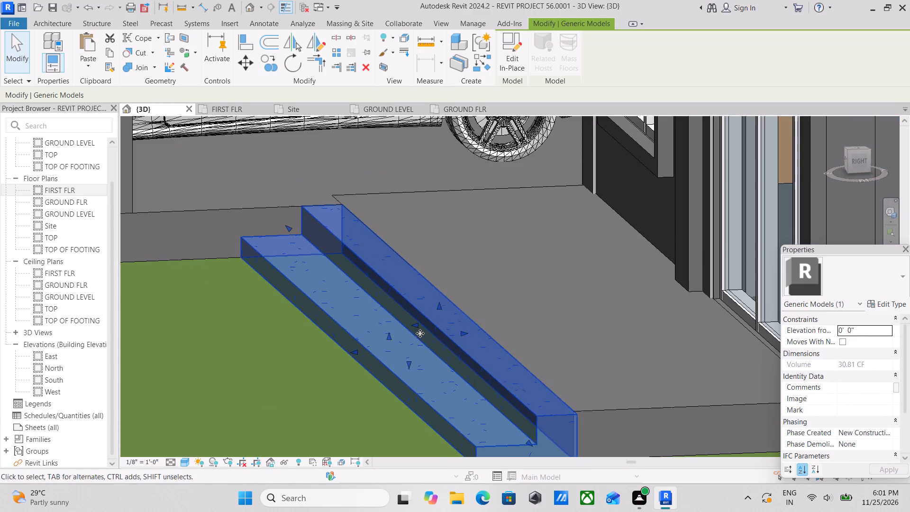
{"action": "left_click_drag", "start_coordinate": [413, 327], "coordinate": [406, 327]}
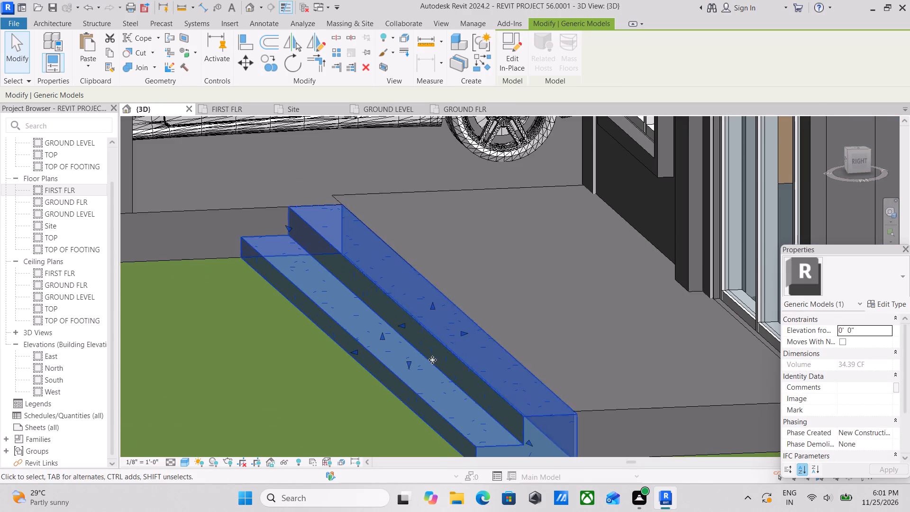
{"action": "middle_click_drag", "start_coordinate": [418, 364], "coordinate": [410, 360]}
{"action": "scroll", "coordinate": [410, 359], "scroll_direction": "down", "scroll_amount": 4}
{"action": "key", "text": "Escape"}
Inspect the porch steps and carport ramp from the side and front of the house.
{"action": "scroll", "coordinate": [404, 387], "scroll_direction": "down", "scroll_amount": 1}
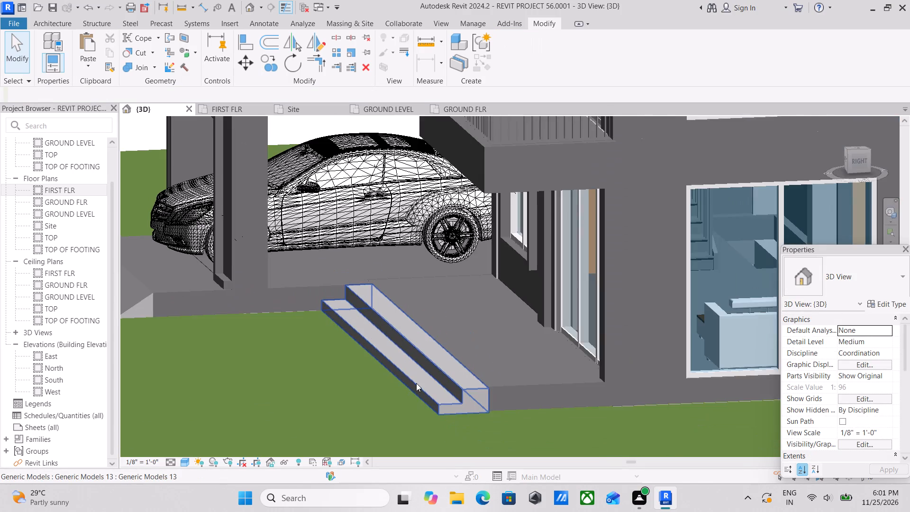
{"action": "scroll", "coordinate": [397, 371], "scroll_direction": "down", "scroll_amount": 4}
{"action": "scroll", "coordinate": [454, 395], "scroll_direction": "down", "scroll_amount": 2}
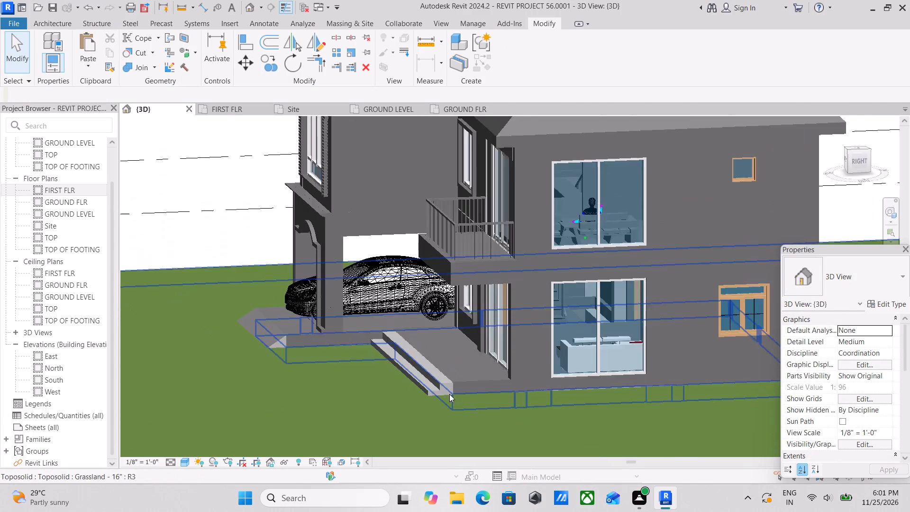
{"action": "middle_click_drag", "start_coordinate": [427, 377], "coordinate": [426, 444], "text": "shift"}
{"action": "middle_click_drag", "start_coordinate": [473, 407], "coordinate": [479, 402]}
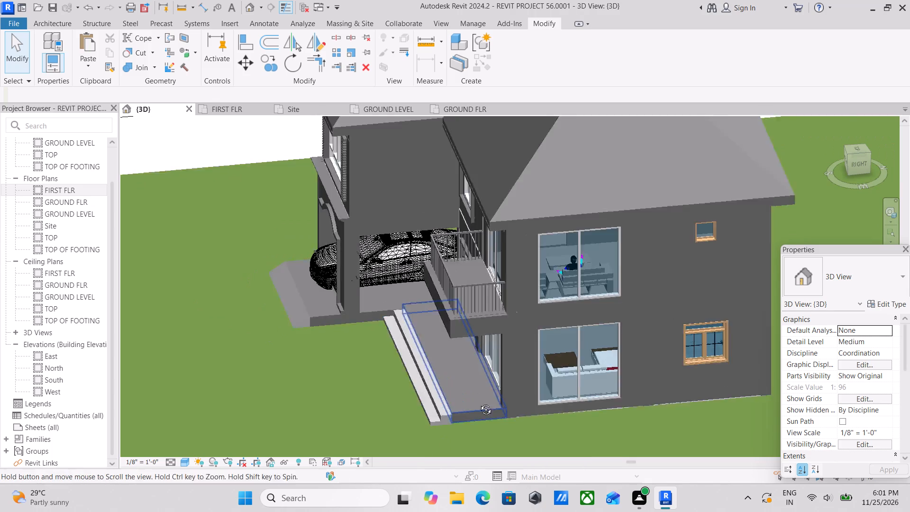
{"action": "middle_click_drag", "start_coordinate": [479, 402], "coordinate": [521, 378]}
{"action": "middle_click_drag", "start_coordinate": [487, 392], "coordinate": [602, 403]}
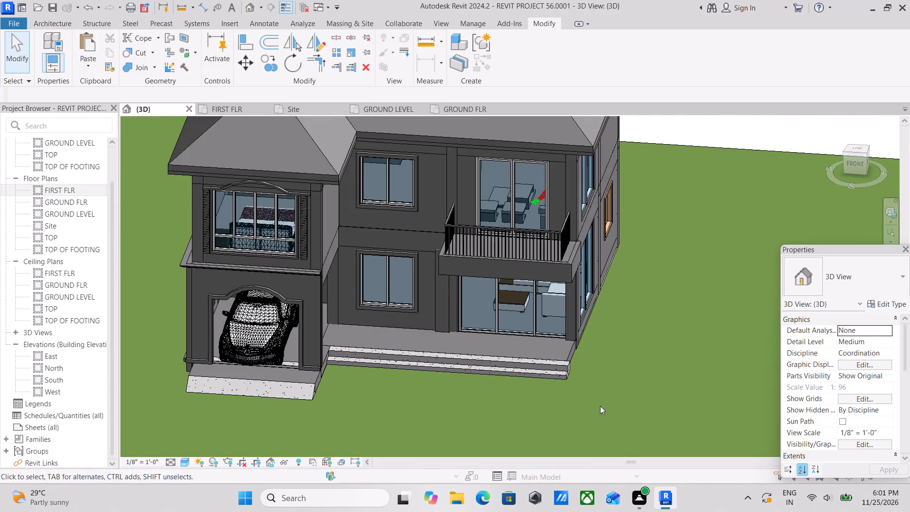
{"action": "middle_click_drag", "start_coordinate": [573, 388], "coordinate": [560, 345], "text": "shift"}
{"action": "scroll", "coordinate": [560, 345], "scroll_direction": "up", "scroll_amount": 1}
{"action": "scroll", "coordinate": [560, 345], "scroll_direction": "down", "scroll_amount": 3}
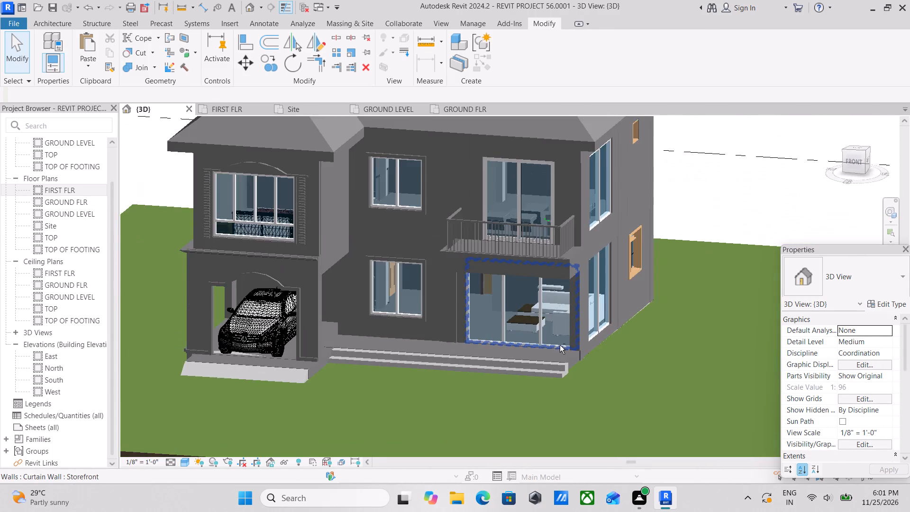
{"action": "middle_click_drag", "start_coordinate": [560, 345], "coordinate": [544, 364], "text": "shift"}
{"action": "scroll", "coordinate": [525, 348], "scroll_direction": "up", "scroll_amount": 1, "text": "shift"}
{"action": "scroll", "coordinate": [565, 386], "scroll_direction": "up", "scroll_amount": 7}
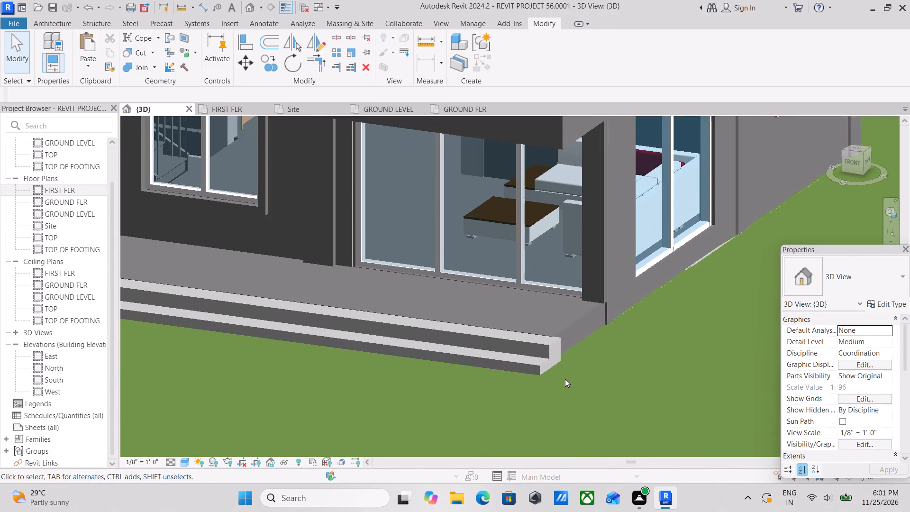
{"action": "key", "text": "Escape"}
{"action": "scroll", "coordinate": [560, 369], "scroll_direction": "up", "scroll_amount": 3}
{"action": "middle_click_drag", "start_coordinate": [516, 355], "coordinate": [557, 384]}
{"action": "scroll", "coordinate": [557, 384], "scroll_direction": "down", "scroll_amount": 4}
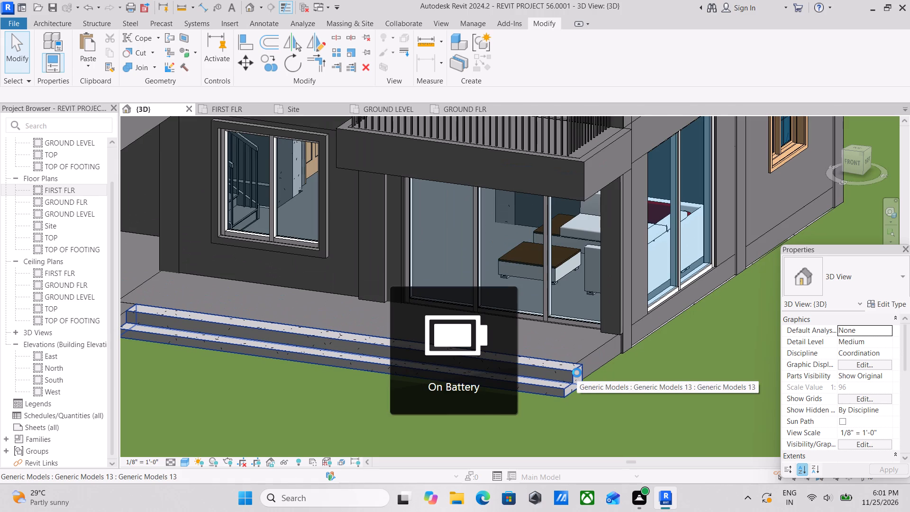
Select the porch steps and the carport ramp in turn to check their instance properties.
{"action": "scroll", "coordinate": [577, 373], "scroll_direction": "up", "scroll_amount": 2}
{"action": "key", "text": "Escape"}
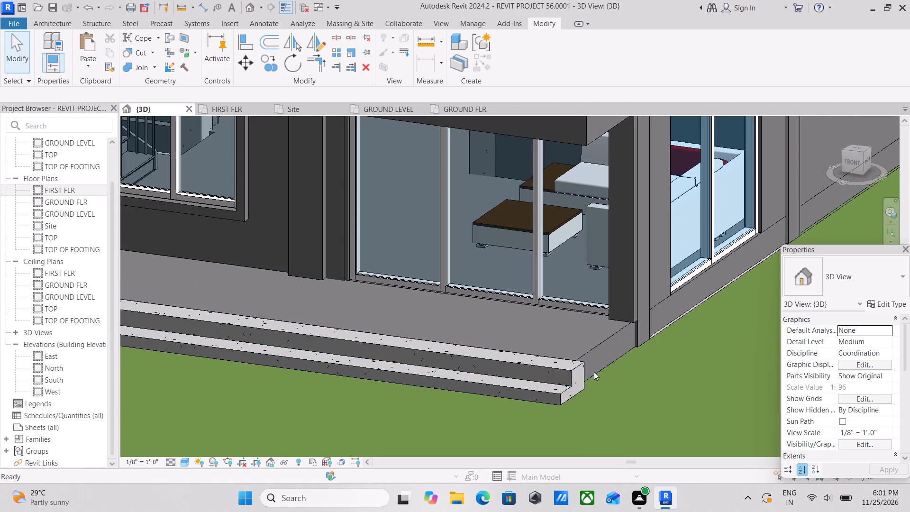
{"action": "left_click", "coordinate": [562, 371]}
{"action": "scroll", "coordinate": [562, 371], "scroll_direction": "down", "scroll_amount": 2}
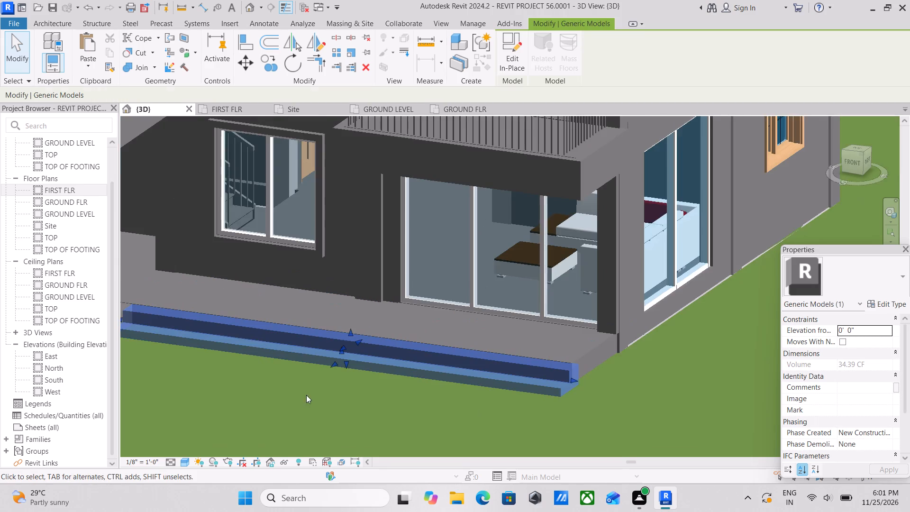
{"action": "middle_click_drag", "start_coordinate": [307, 394], "coordinate": [541, 380]}
{"action": "key", "text": "Escape"}
{"action": "scroll", "coordinate": [541, 380], "scroll_direction": "down", "scroll_amount": 2}
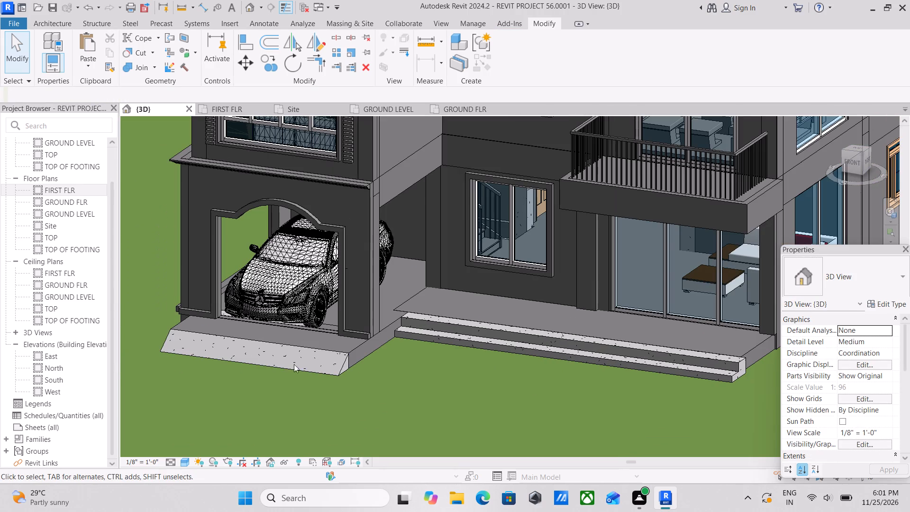
{"action": "key", "text": "Escape"}
{"action": "left_click", "coordinate": [343, 361]}
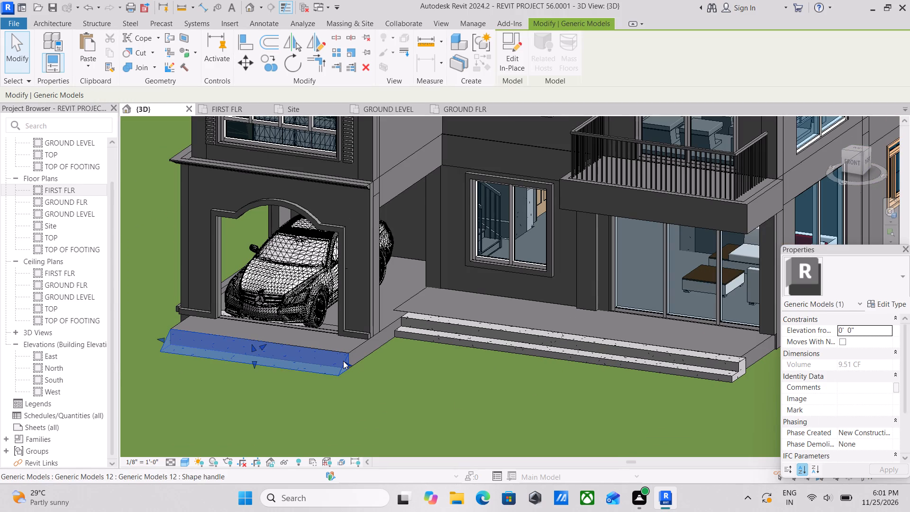
{"action": "scroll", "coordinate": [837, 424], "scroll_direction": "down", "scroll_amount": 5}
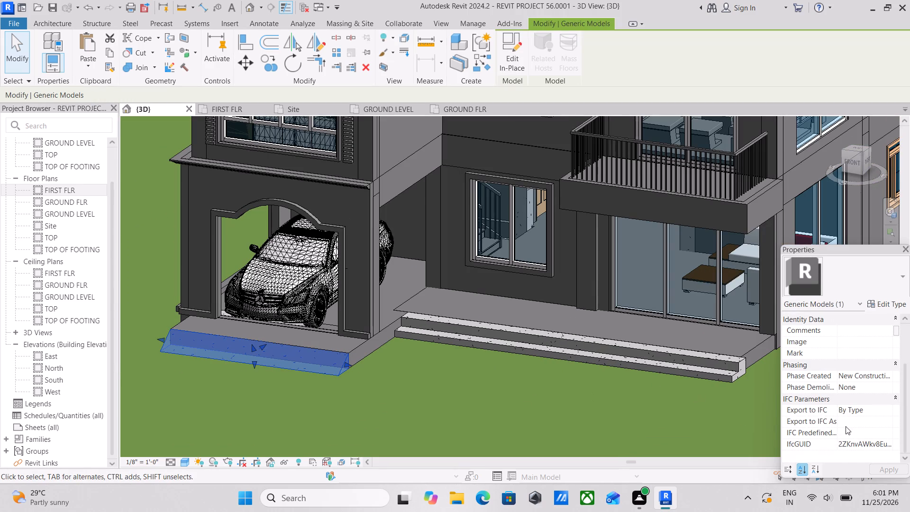
{"action": "key", "text": "Escape"}
{"action": "scroll", "coordinate": [729, 367], "scroll_direction": "up", "scroll_amount": 3}
{"action": "middle_click_drag", "start_coordinate": [738, 389], "coordinate": [682, 406]}
{"action": "scroll", "coordinate": [682, 406], "scroll_direction": "up", "scroll_amount": 1}
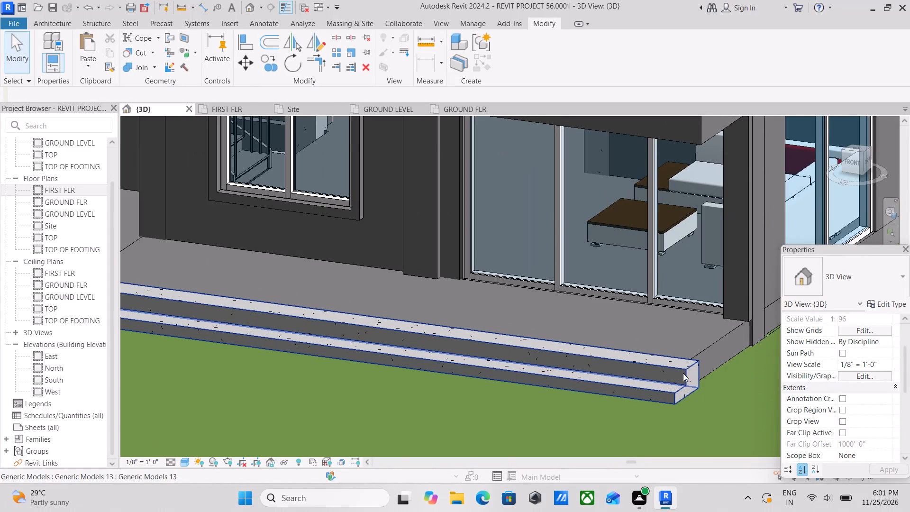
{"action": "left_click", "coordinate": [685, 368]}
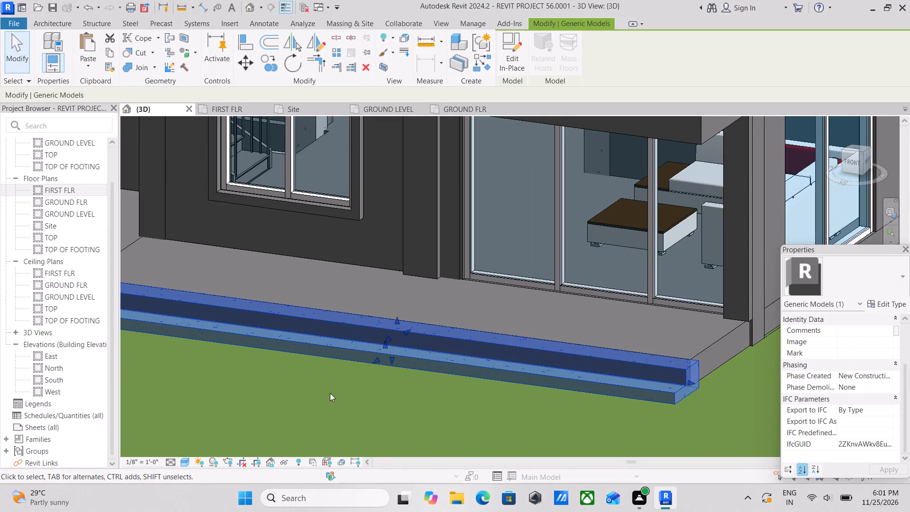
{"action": "key", "text": "Escape"}
Set the 3D view's visual style to Realistic.
{"action": "scroll", "coordinate": [468, 422], "scroll_direction": "down", "scroll_amount": 7}
{"action": "middle_click_drag", "start_coordinate": [459, 414], "coordinate": [497, 394]}
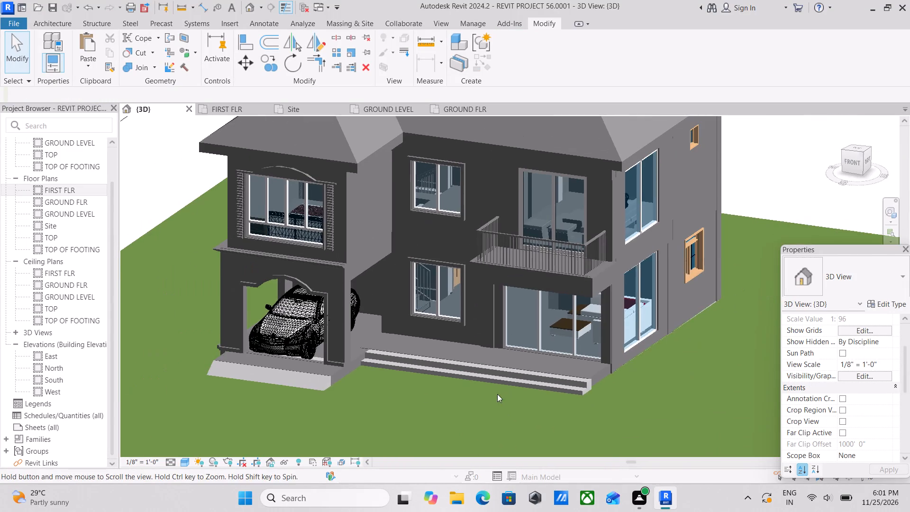
{"action": "left_click", "coordinate": [186, 460]}
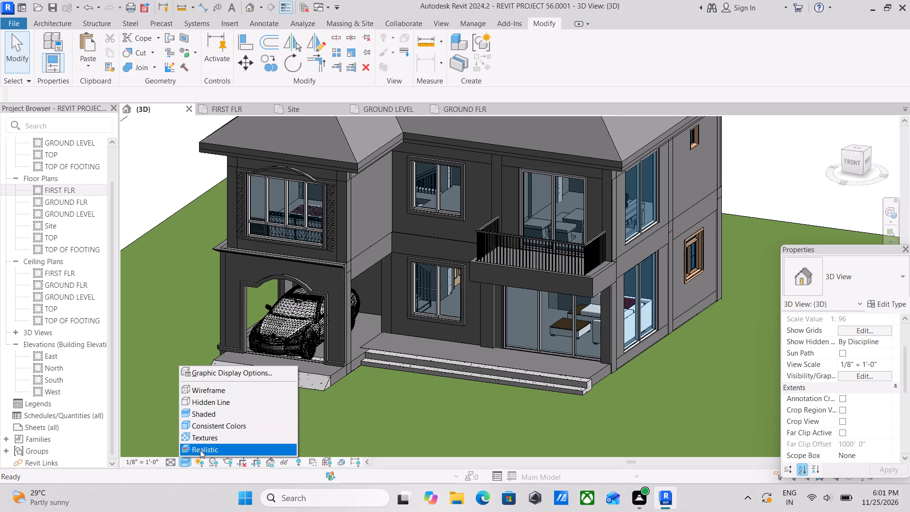
{"action": "left_click", "coordinate": [200, 450]}
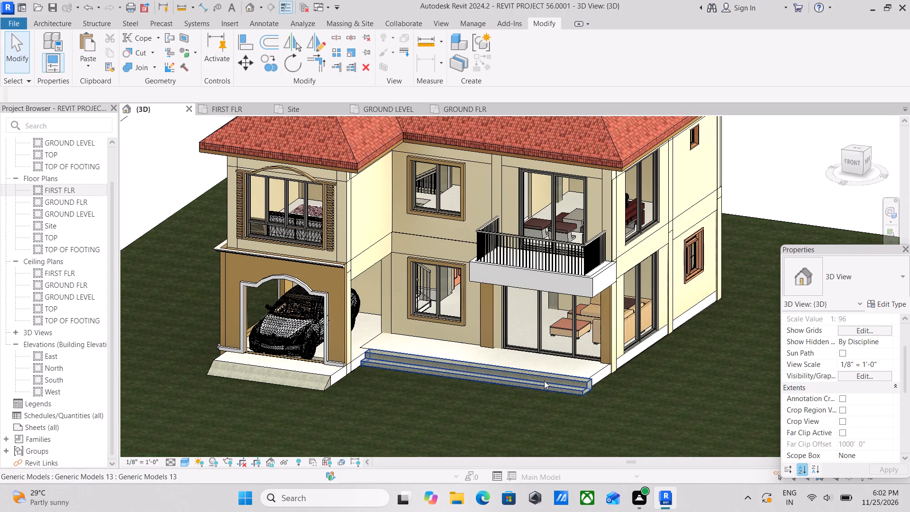
Examine the material appearance of the ramp, porch steps and front facade in the 3D view.
{"action": "scroll", "coordinate": [540, 400], "scroll_direction": "down", "scroll_amount": 2}
{"action": "middle_click_drag", "start_coordinate": [539, 404], "coordinate": [547, 428]}
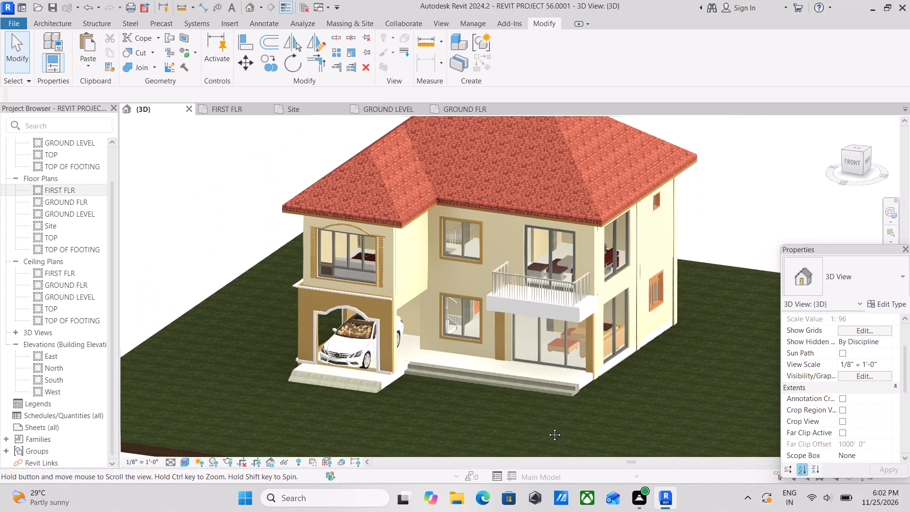
{"action": "middle_click_drag", "start_coordinate": [547, 428], "coordinate": [549, 431]}
{"action": "scroll", "coordinate": [549, 431], "scroll_direction": "up", "scroll_amount": 4}
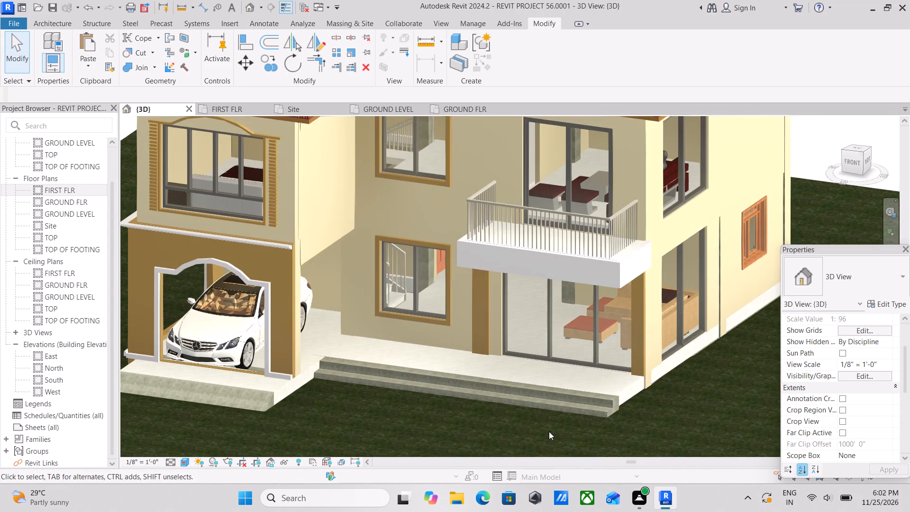
{"action": "middle_click_drag", "start_coordinate": [549, 431], "coordinate": [557, 456]}
{"action": "scroll", "coordinate": [557, 456], "scroll_direction": "down", "scroll_amount": 1}
{"action": "middle_click_drag", "start_coordinate": [557, 456], "coordinate": [564, 433]}
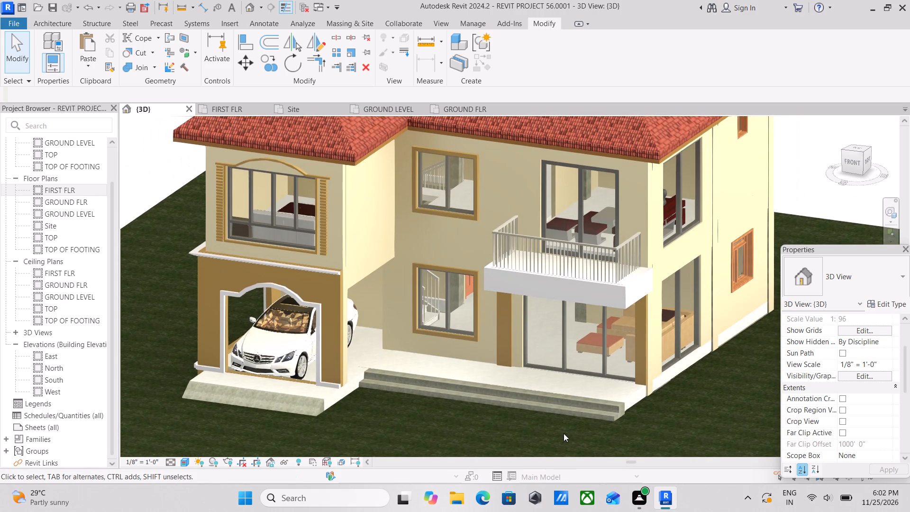
Stretch the east end of the two-step porch stairs flush with the porch slab's edge, working from the top view.
{"action": "scroll", "coordinate": [897, 431], "scroll_direction": "up", "scroll_amount": 2}
{"action": "scroll", "coordinate": [664, 408], "scroll_direction": "up", "scroll_amount": 2}
{"action": "scroll", "coordinate": [621, 401], "scroll_direction": "up", "scroll_amount": 1}
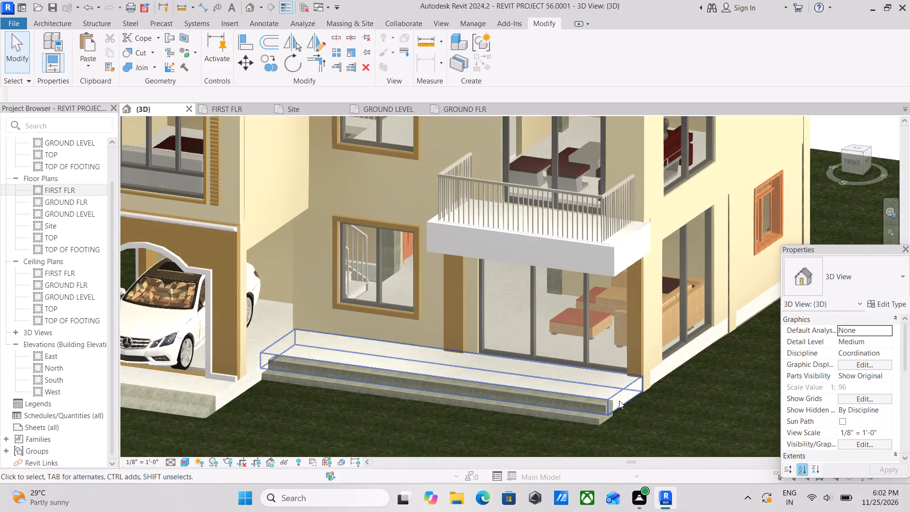
{"action": "scroll", "coordinate": [619, 401], "scroll_direction": "up", "scroll_amount": 1}
{"action": "middle_click_drag", "start_coordinate": [614, 403], "coordinate": [616, 418]}
{"action": "scroll", "coordinate": [616, 418], "scroll_direction": "up", "scroll_amount": 7}
{"action": "scroll", "coordinate": [607, 417], "scroll_direction": "down", "scroll_amount": 2}
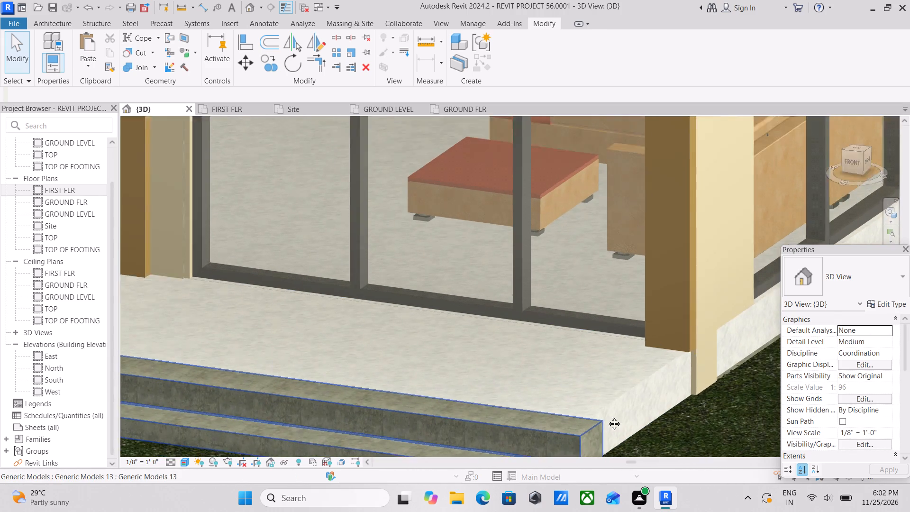
{"action": "middle_click_drag", "start_coordinate": [607, 417], "coordinate": [589, 384]}
{"action": "left_click", "coordinate": [580, 393]}
{"action": "scroll", "coordinate": [604, 407], "scroll_direction": "down", "scroll_amount": 3}
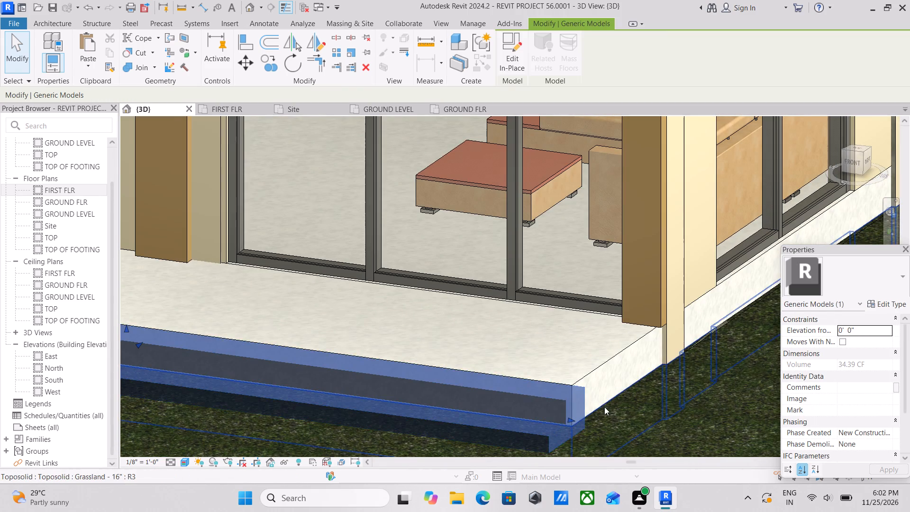
{"action": "middle_click_drag", "start_coordinate": [610, 398], "coordinate": [675, 480], "text": "shift"}
{"action": "middle_click_drag", "start_coordinate": [652, 392], "coordinate": [642, 508], "text": "shift"}
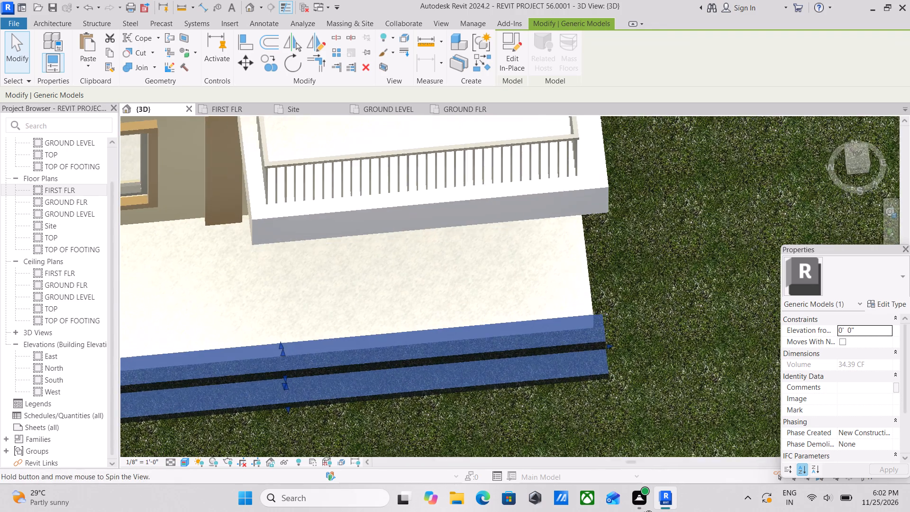
{"action": "middle_click_drag", "start_coordinate": [642, 508], "coordinate": [641, 509], "text": "shift"}
{"action": "left_click", "coordinate": [851, 159]}
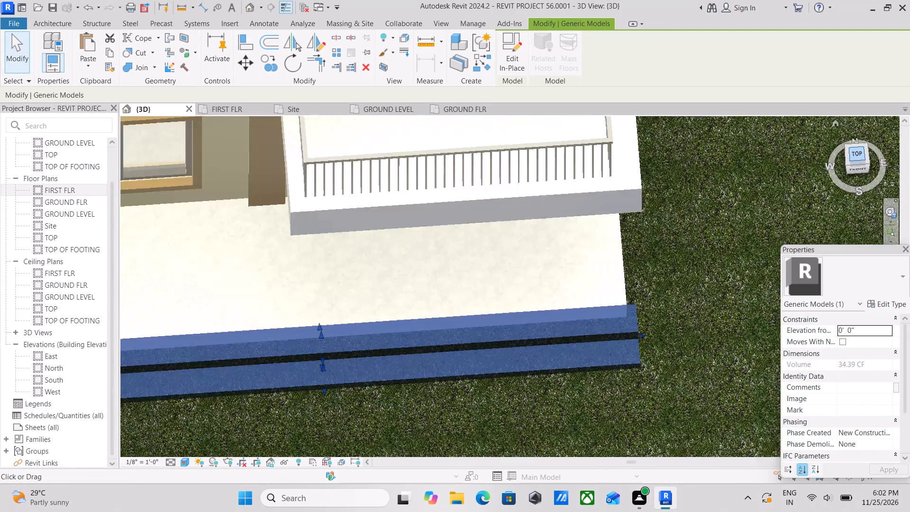
{"action": "scroll", "coordinate": [646, 271], "scroll_direction": "up", "scroll_amount": 2}
{"action": "middle_click_drag", "start_coordinate": [642, 273], "coordinate": [558, 289]}
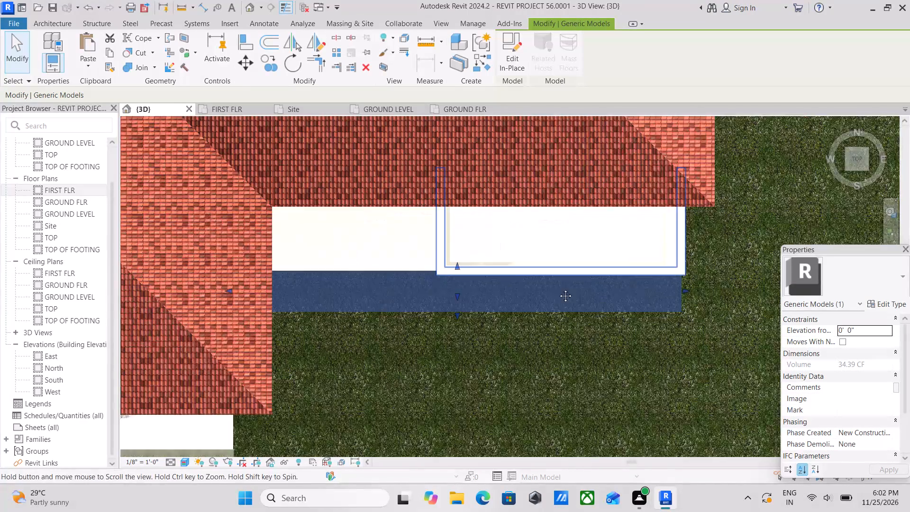
{"action": "middle_click_drag", "start_coordinate": [558, 289], "coordinate": [545, 294]}
{"action": "scroll", "coordinate": [545, 294], "scroll_direction": "up", "scroll_amount": 2}
{"action": "scroll", "coordinate": [596, 304], "scroll_direction": "up", "scroll_amount": 3}
{"action": "scroll", "coordinate": [636, 315], "scroll_direction": "up", "scroll_amount": 6}
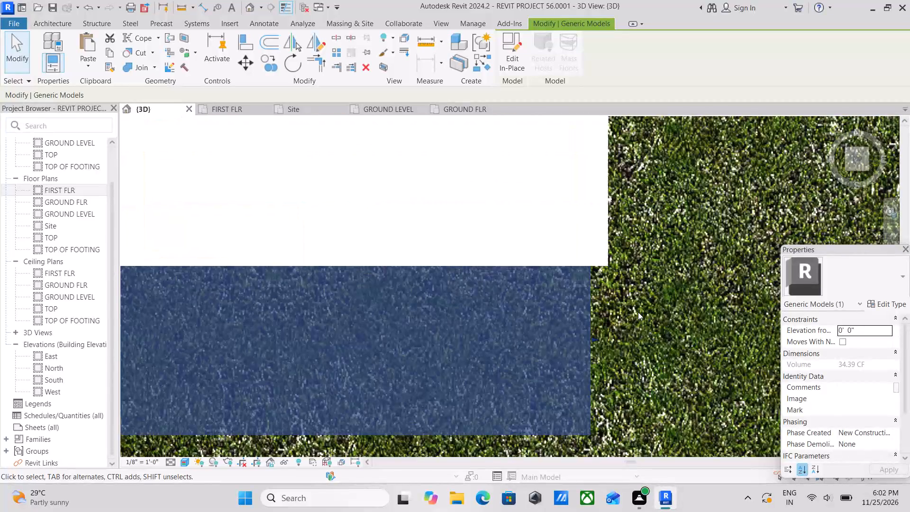
{"action": "scroll", "coordinate": [638, 312], "scroll_direction": "up", "scroll_amount": 3}
{"action": "left_click_drag", "start_coordinate": [570, 353], "coordinate": [592, 351]}
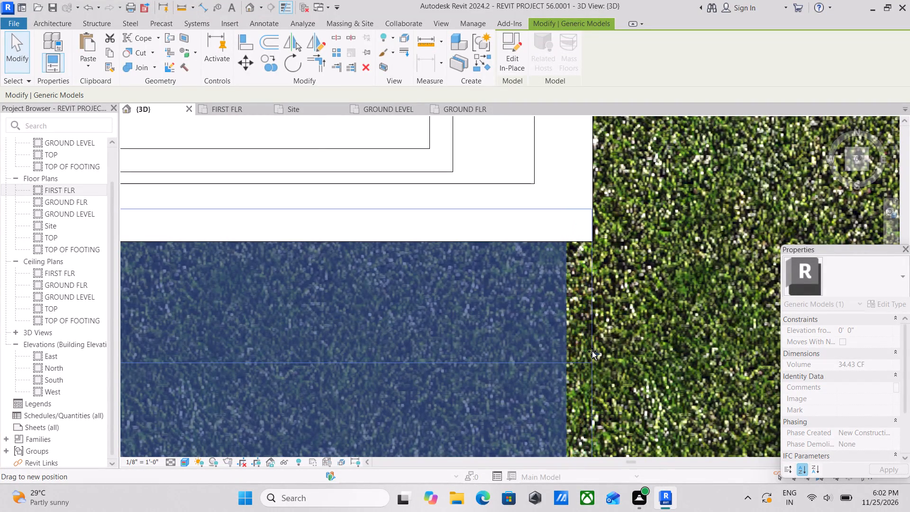
{"action": "left_click_drag", "start_coordinate": [592, 351], "coordinate": [592, 350]}
{"action": "left_click_drag", "start_coordinate": [592, 350], "coordinate": [593, 350]}
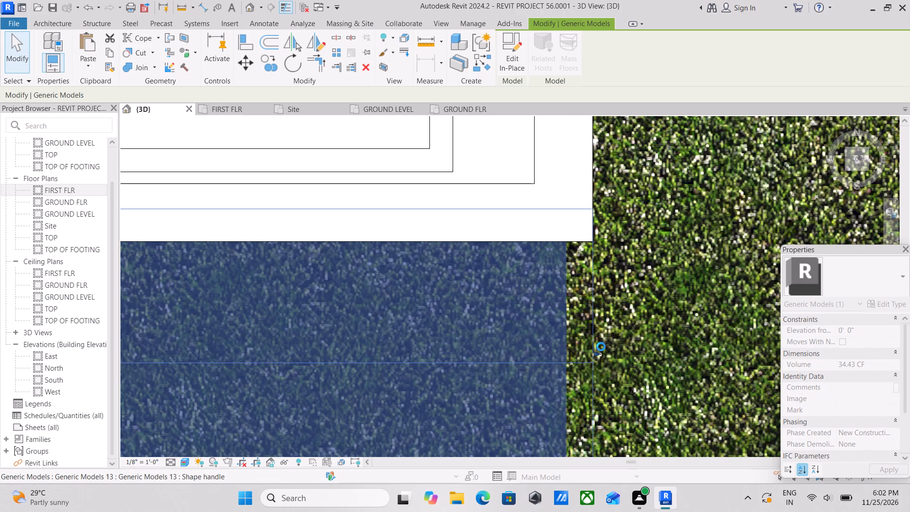
{"action": "key", "text": "Escape"}
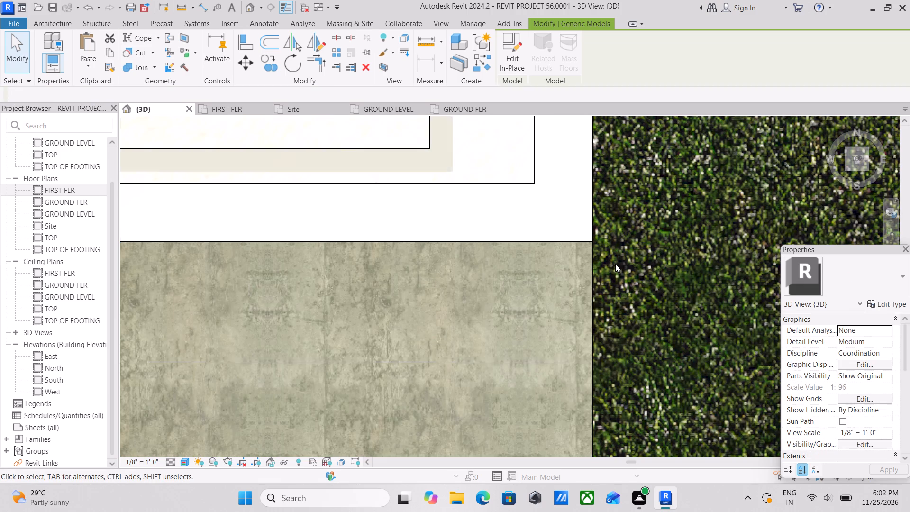
Select the carport ramp and examine both of its ends against the carport slab's side edges from above.
{"action": "scroll", "coordinate": [615, 264], "scroll_direction": "up", "scroll_amount": 2}
{"action": "scroll", "coordinate": [563, 240], "scroll_direction": "up", "scroll_amount": 4}
{"action": "scroll", "coordinate": [563, 240], "scroll_direction": "down", "scroll_amount": 3}
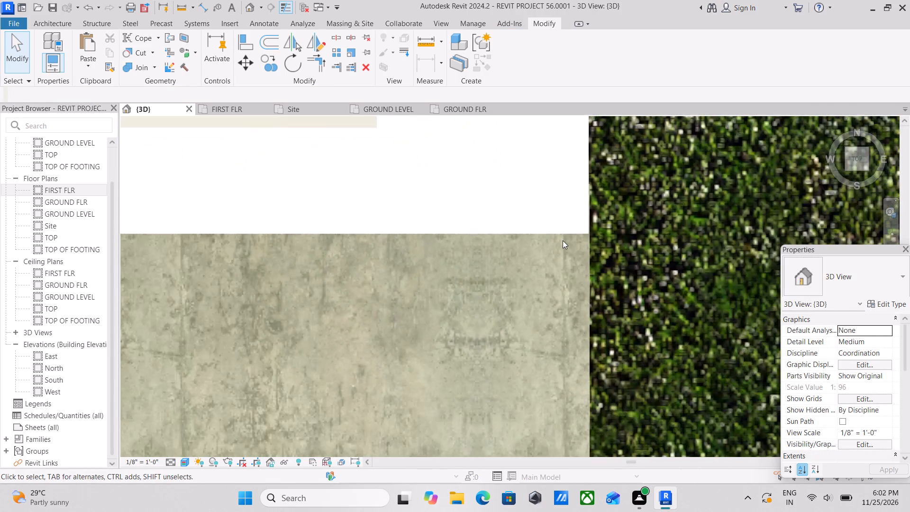
{"action": "scroll", "coordinate": [563, 240], "scroll_direction": "down", "scroll_amount": 4}
{"action": "scroll", "coordinate": [550, 282], "scroll_direction": "down", "scroll_amount": 12}
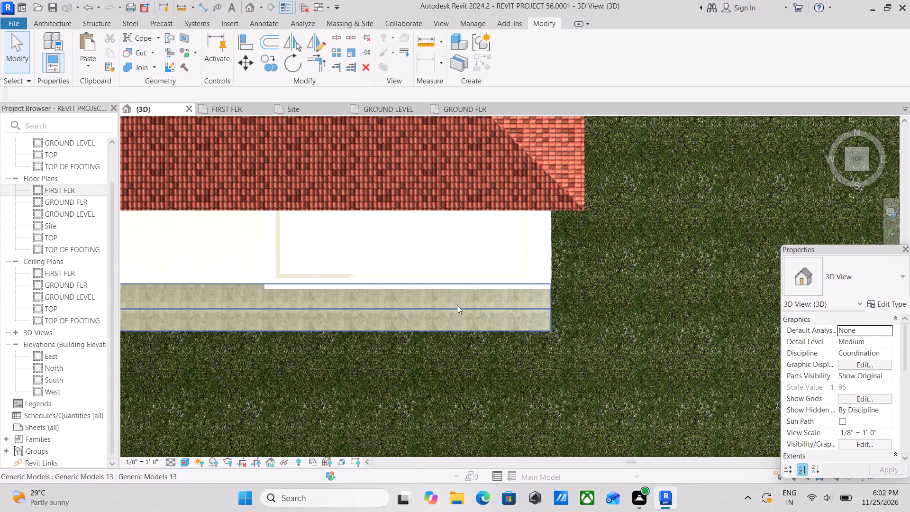
{"action": "middle_click_drag", "start_coordinate": [457, 305], "coordinate": [664, 309]}
{"action": "scroll", "coordinate": [516, 301], "scroll_direction": "down", "scroll_amount": 4}
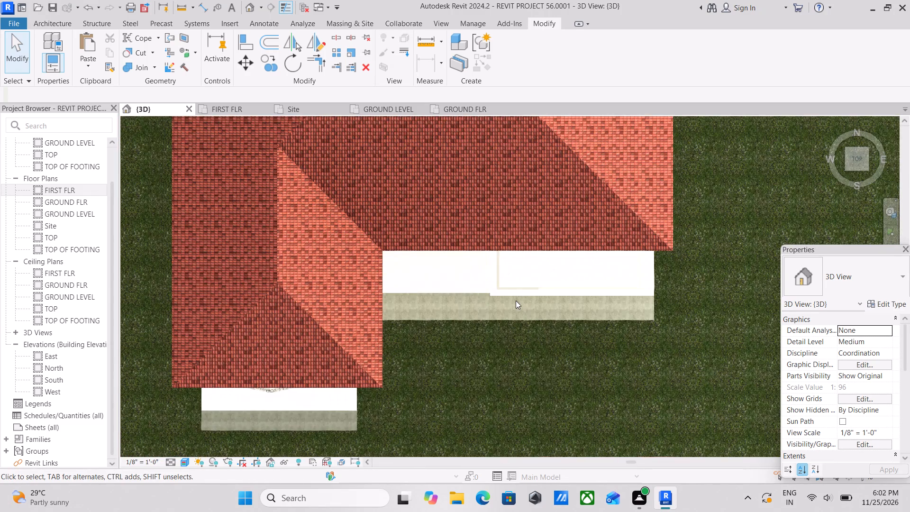
{"action": "scroll", "coordinate": [516, 301], "scroll_direction": "down", "scroll_amount": 1}
{"action": "middle_click_drag", "start_coordinate": [492, 321], "coordinate": [542, 288]}
{"action": "scroll", "coordinate": [496, 274], "scroll_direction": "up", "scroll_amount": 2}
{"action": "middle_click_drag", "start_coordinate": [444, 310], "coordinate": [537, 249]}
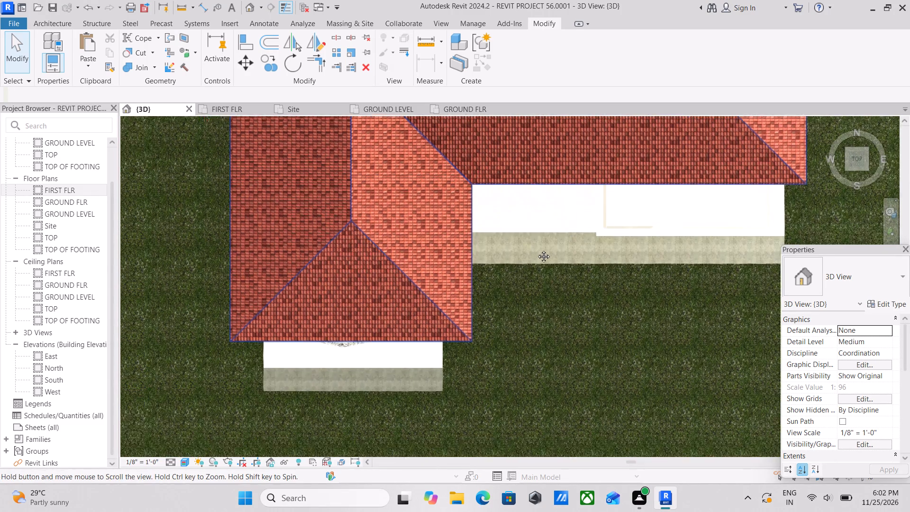
{"action": "middle_click_drag", "start_coordinate": [537, 249], "coordinate": [539, 247]}
{"action": "scroll", "coordinate": [493, 310], "scroll_direction": "up", "scroll_amount": 17}
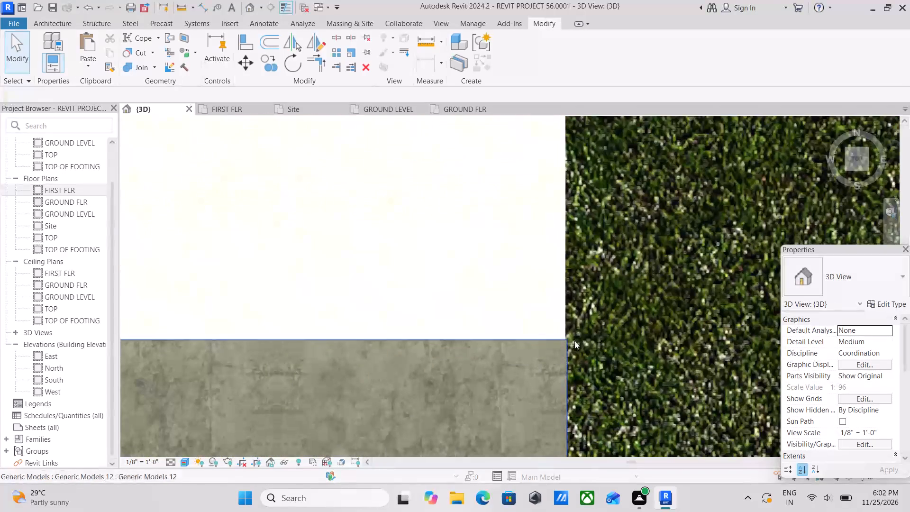
{"action": "scroll", "coordinate": [567, 343], "scroll_direction": "up", "scroll_amount": 17}
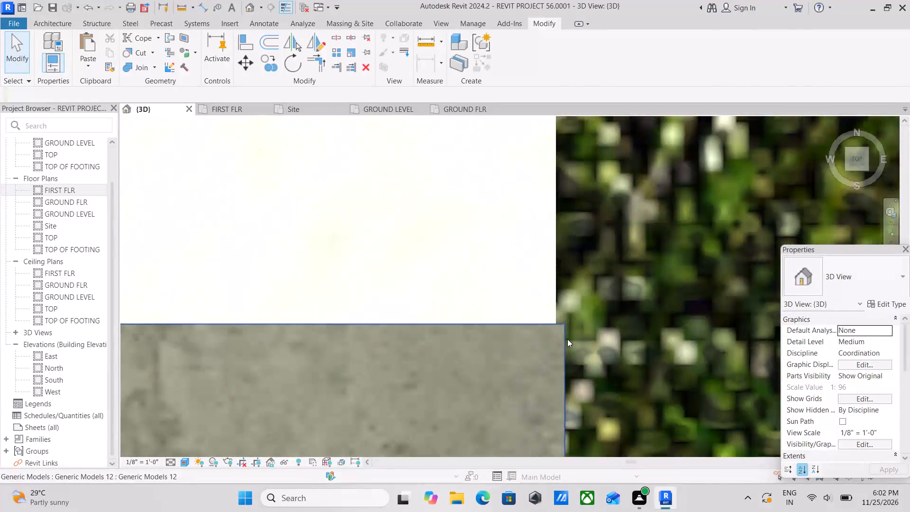
{"action": "left_click", "coordinate": [562, 311]}
{"action": "scroll", "coordinate": [560, 317], "scroll_direction": "up", "scroll_amount": 4}
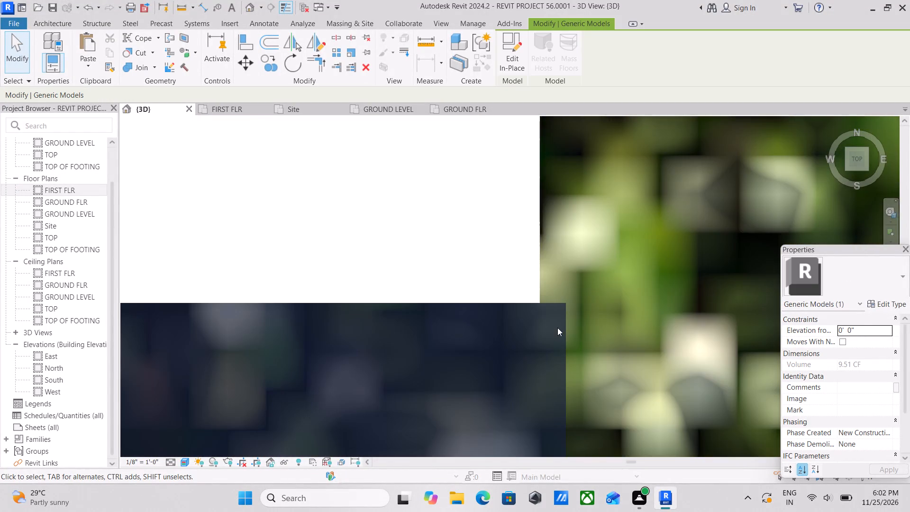
{"action": "scroll", "coordinate": [546, 357], "scroll_direction": "down", "scroll_amount": 12}
{"action": "middle_click_drag", "start_coordinate": [493, 370], "coordinate": [498, 281]}
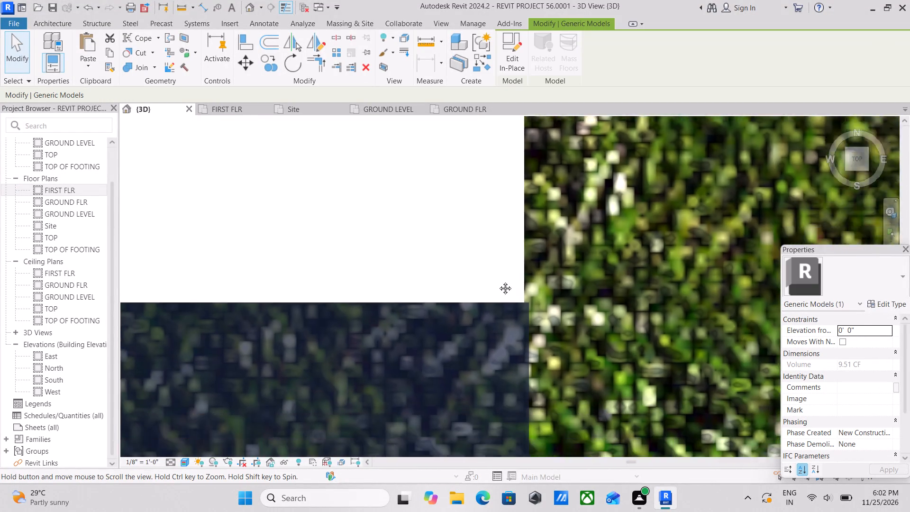
{"action": "middle_click_drag", "start_coordinate": [498, 281], "coordinate": [504, 236]}
{"action": "scroll", "coordinate": [519, 326], "scroll_direction": "down", "scroll_amount": 11}
{"action": "middle_click_drag", "start_coordinate": [518, 350], "coordinate": [567, 278]}
{"action": "scroll", "coordinate": [557, 295], "scroll_direction": "down", "scroll_amount": 4}
{"action": "scroll", "coordinate": [467, 307], "scroll_direction": "down", "scroll_amount": 2}
{"action": "middle_click_drag", "start_coordinate": [467, 307], "coordinate": [518, 316]}
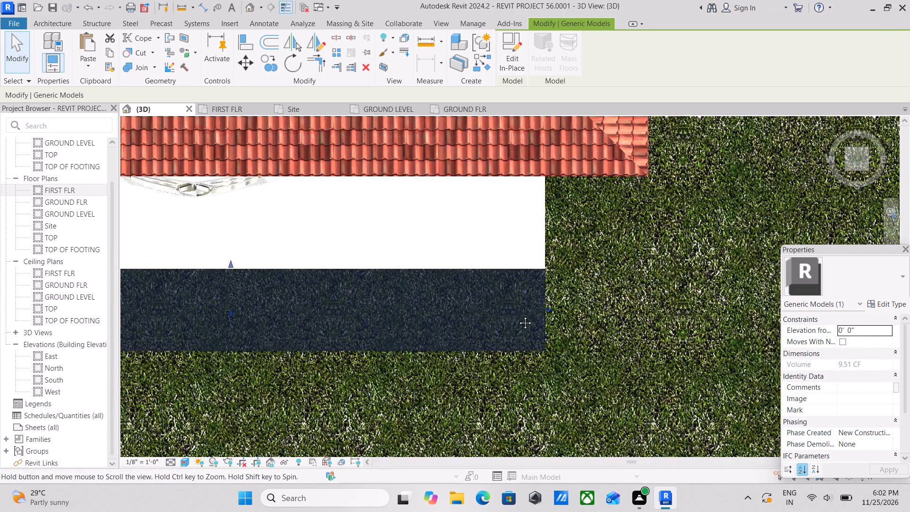
{"action": "middle_click_drag", "start_coordinate": [518, 316], "coordinate": [746, 331]}
{"action": "middle_click_drag", "start_coordinate": [412, 310], "coordinate": [463, 314]}
{"action": "scroll", "coordinate": [249, 310], "scroll_direction": "up", "scroll_amount": 2}
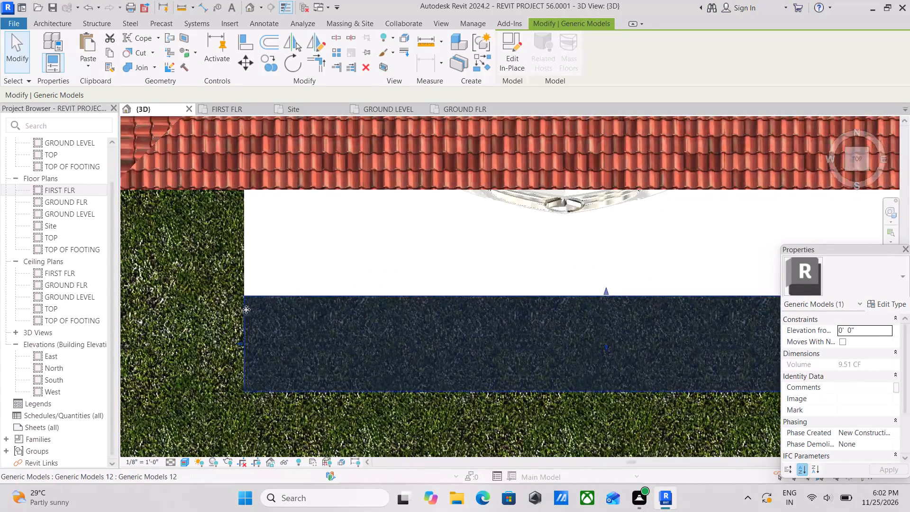
{"action": "scroll", "coordinate": [246, 310], "scroll_direction": "up", "scroll_amount": 14}
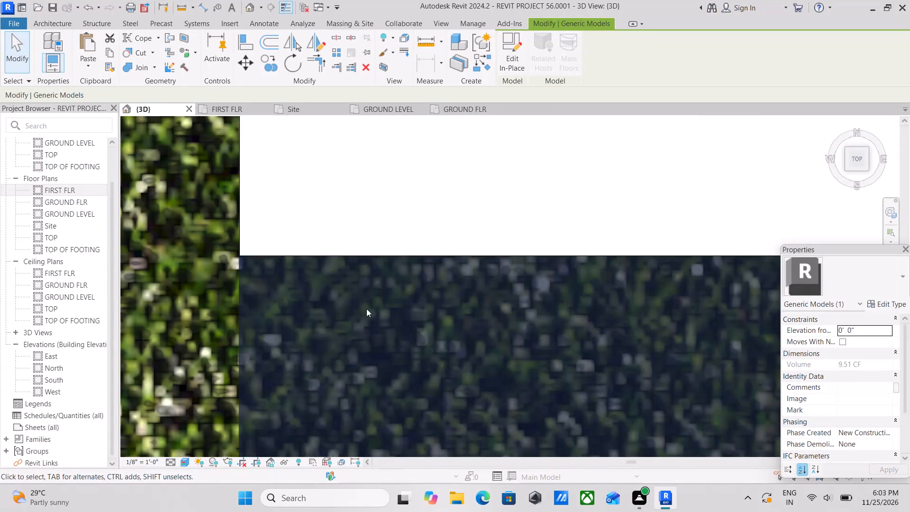
{"action": "scroll", "coordinate": [368, 309], "scroll_direction": "down", "scroll_amount": 4}
{"action": "scroll", "coordinate": [484, 309], "scroll_direction": "down", "scroll_amount": 4}
{"action": "scroll", "coordinate": [541, 309], "scroll_direction": "down", "scroll_amount": 5}
{"action": "middle_click_drag", "start_coordinate": [605, 313], "coordinate": [449, 314]}
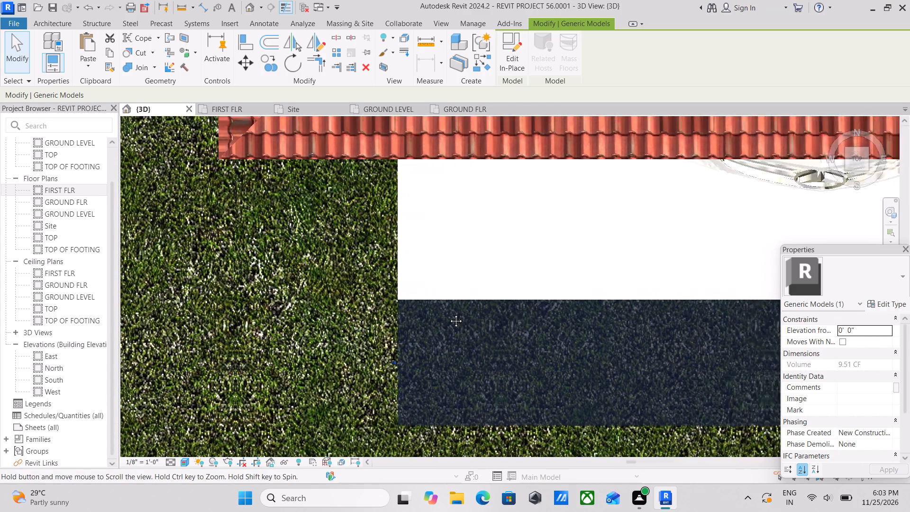
{"action": "middle_click_drag", "start_coordinate": [449, 314], "coordinate": [369, 316]}
{"action": "scroll", "coordinate": [599, 350], "scroll_direction": "down", "scroll_amount": 2}
{"action": "middle_click_drag", "start_coordinate": [599, 350], "coordinate": [338, 344]}
{"action": "middle_click_drag", "start_coordinate": [561, 332], "coordinate": [428, 330]}
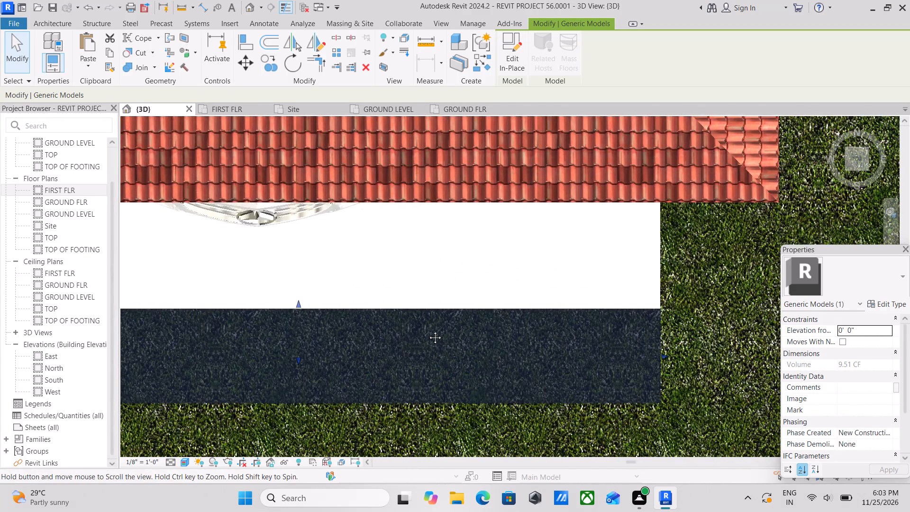
{"action": "middle_click_drag", "start_coordinate": [428, 330], "coordinate": [429, 330]}
Pull the carport ramp's east end in flush with the carport slab's edge.
{"action": "scroll", "coordinate": [701, 337], "scroll_direction": "up", "scroll_amount": 6}
{"action": "scroll", "coordinate": [648, 328], "scroll_direction": "up", "scroll_amount": 3}
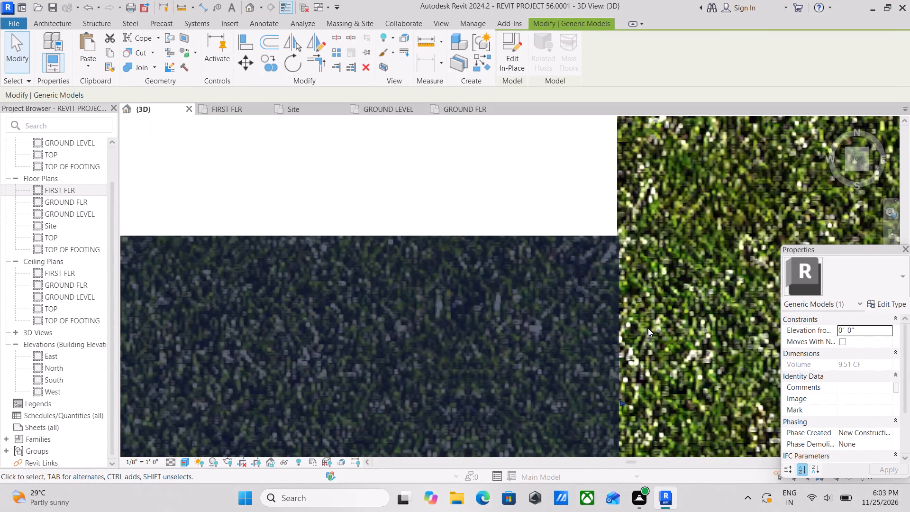
{"action": "scroll", "coordinate": [639, 345], "scroll_direction": "up", "scroll_amount": 3}
{"action": "scroll", "coordinate": [639, 345], "scroll_direction": "down", "scroll_amount": 2}
{"action": "middle_click_drag", "start_coordinate": [639, 345], "coordinate": [665, 285]}
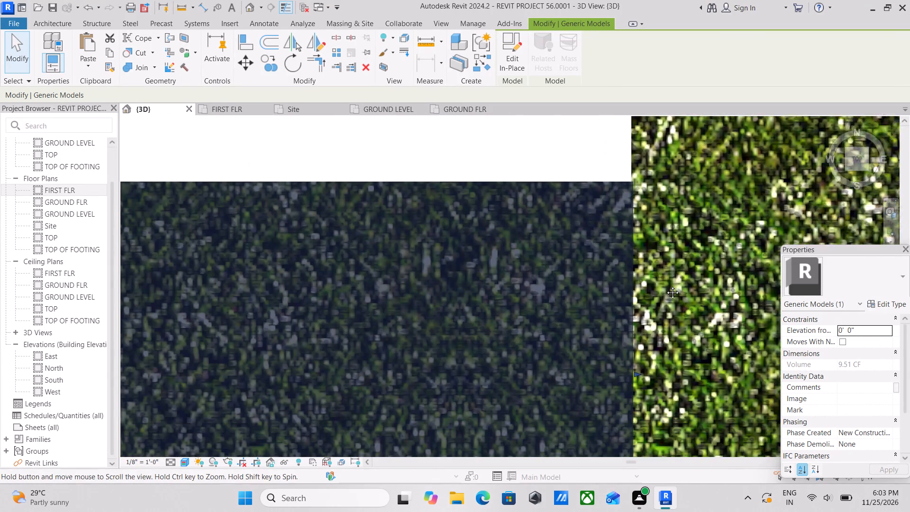
{"action": "middle_click_drag", "start_coordinate": [665, 285], "coordinate": [666, 283]}
{"action": "middle_click_drag", "start_coordinate": [643, 387], "coordinate": [637, 348]}
{"action": "middle_click_drag", "start_coordinate": [642, 332], "coordinate": [641, 385]}
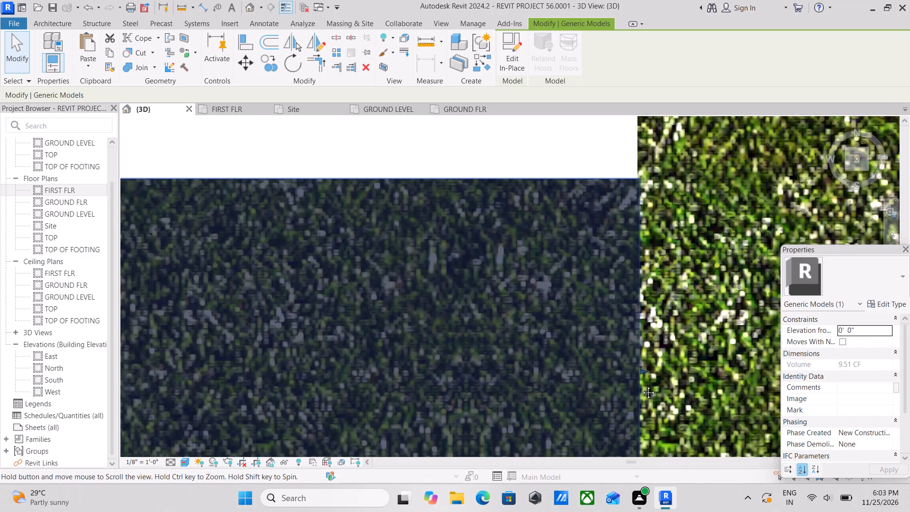
{"action": "middle_click_drag", "start_coordinate": [641, 385], "coordinate": [640, 384]}
{"action": "left_click_drag", "start_coordinate": [639, 362], "coordinate": [634, 362]}
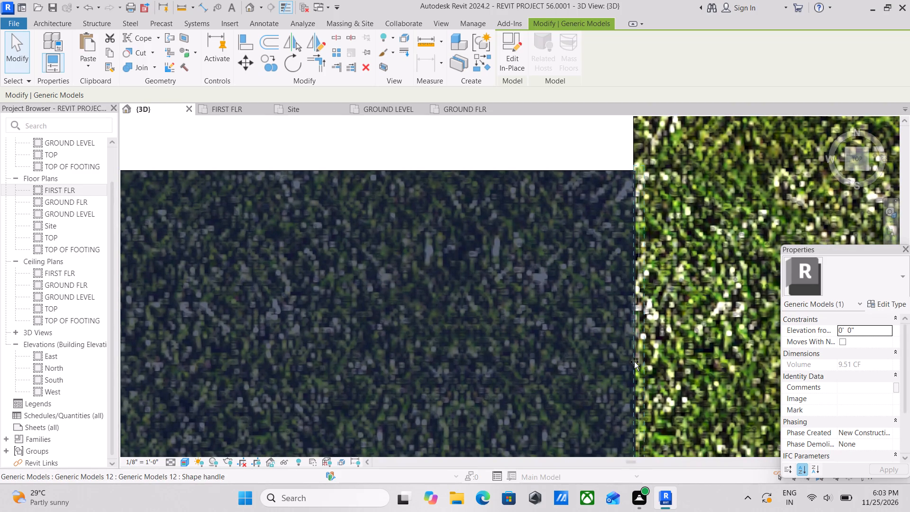
{"action": "left_click_drag", "start_coordinate": [634, 362], "coordinate": [633, 362]}
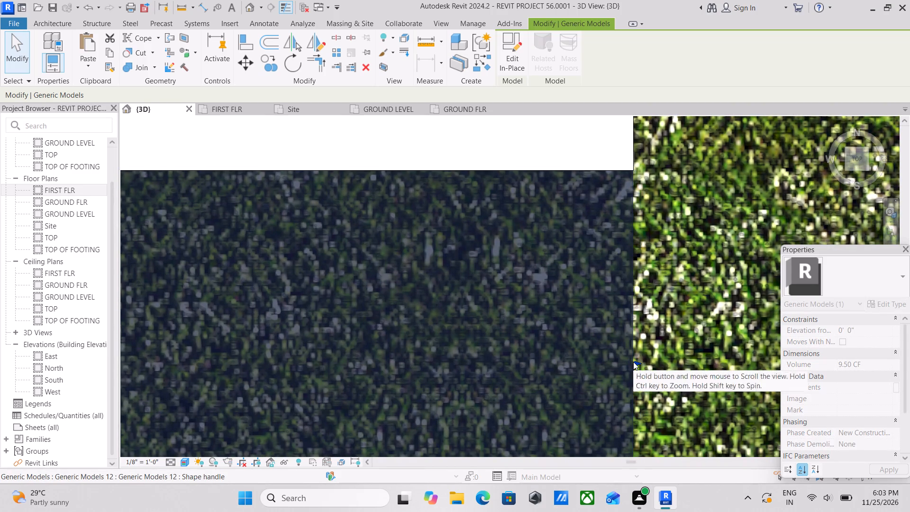
{"action": "scroll", "coordinate": [633, 362], "scroll_direction": "down", "scroll_amount": 3}
{"action": "key", "text": "Escape"}
Examine the ramp and porch steps from the front-right isometric view of the house.
{"action": "scroll", "coordinate": [633, 362], "scroll_direction": "down", "scroll_amount": 4}
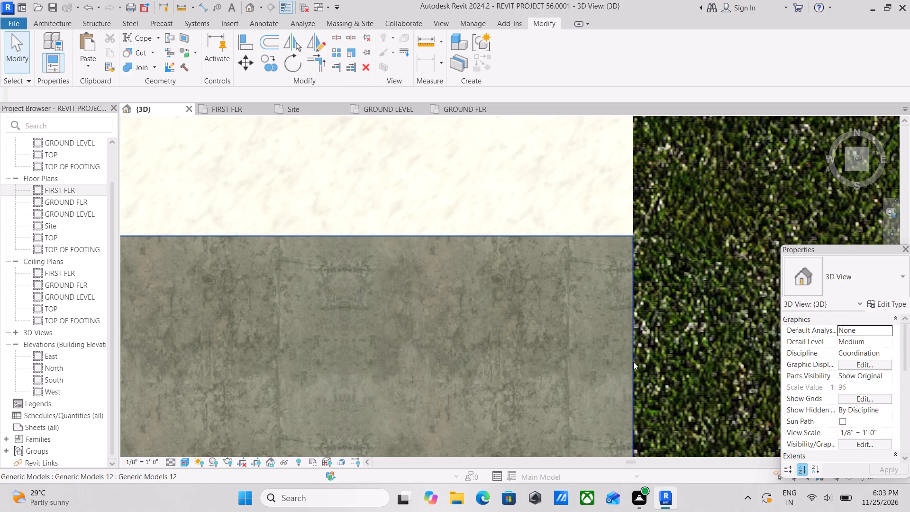
{"action": "scroll", "coordinate": [633, 362], "scroll_direction": "down", "scroll_amount": 7}
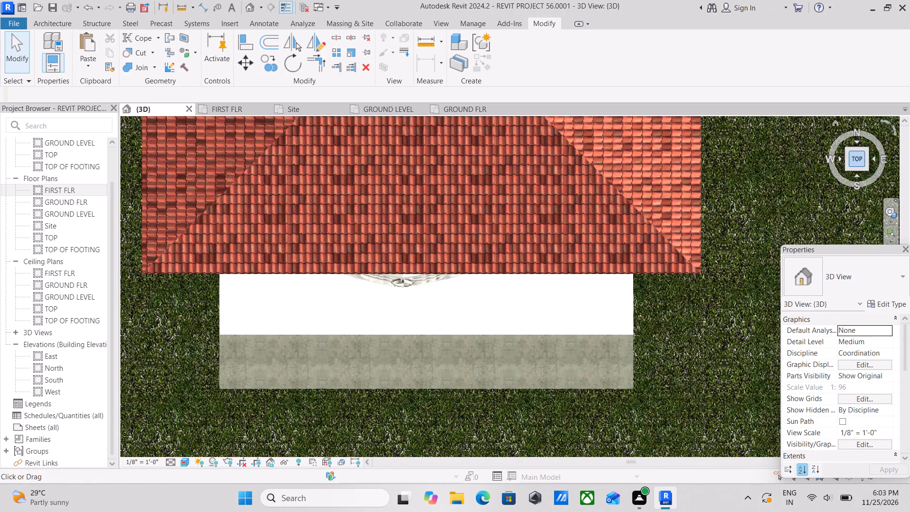
{"action": "left_click", "coordinate": [865, 167]}
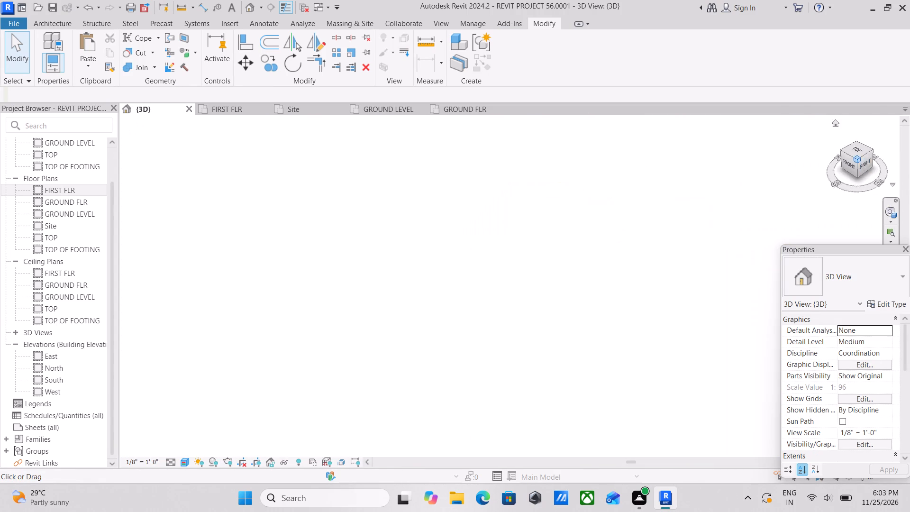
{"action": "scroll", "coordinate": [601, 286], "scroll_direction": "up", "scroll_amount": 3}
{"action": "scroll", "coordinate": [544, 311], "scroll_direction": "up", "scroll_amount": 3}
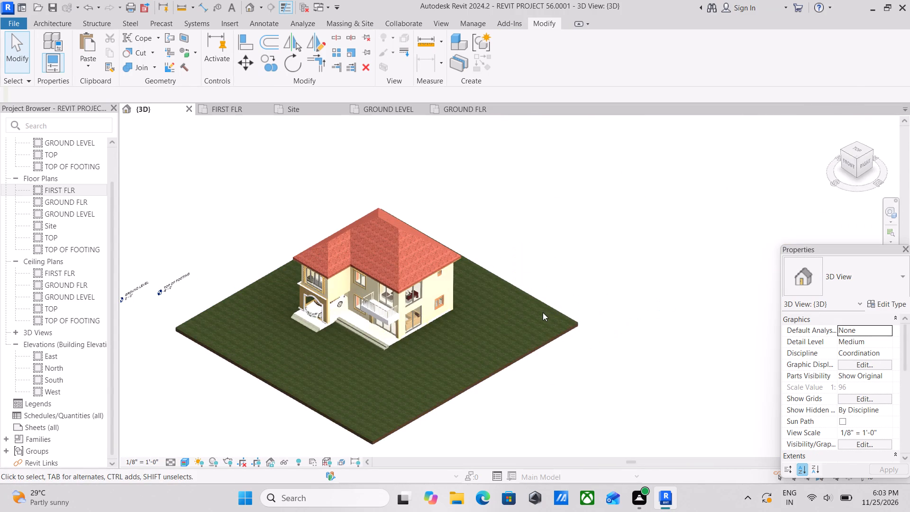
{"action": "scroll", "coordinate": [516, 417], "scroll_direction": "up", "scroll_amount": 2}
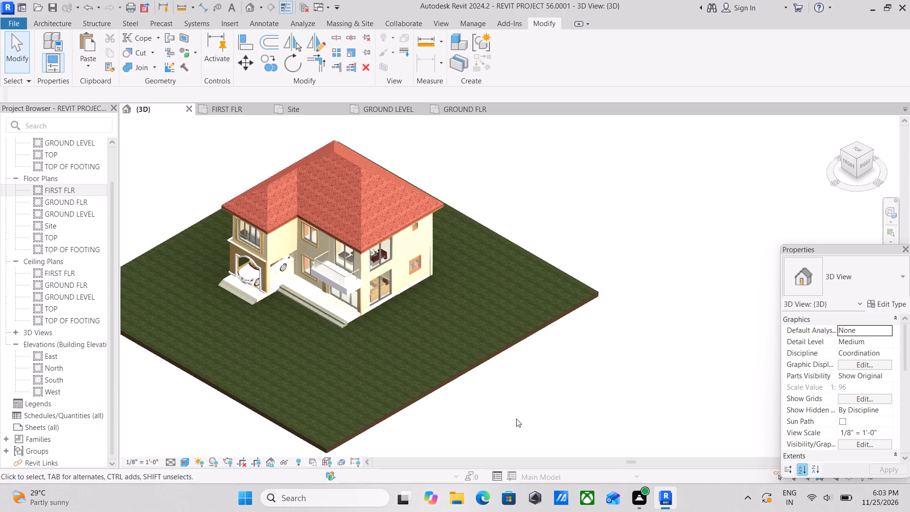
{"action": "scroll", "coordinate": [370, 408], "scroll_direction": "up", "scroll_amount": 1}
{"action": "scroll", "coordinate": [338, 326], "scroll_direction": "up", "scroll_amount": 3}
{"action": "middle_click_drag", "start_coordinate": [339, 327], "coordinate": [398, 355]}
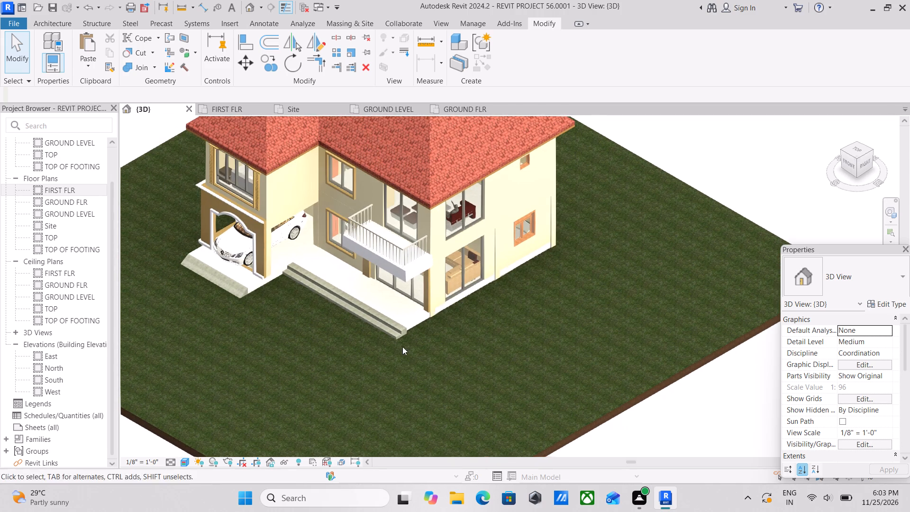
Examine the finished carport ramp, porch steps and front facade of the house from several front angles.
{"action": "middle_click_drag", "start_coordinate": [402, 347], "coordinate": [448, 377]}
{"action": "scroll", "coordinate": [448, 377], "scroll_direction": "up", "scroll_amount": 2}
{"action": "middle_click_drag", "start_coordinate": [413, 351], "coordinate": [476, 357]}
{"action": "middle_click_drag", "start_coordinate": [478, 357], "coordinate": [544, 355], "text": "shift"}
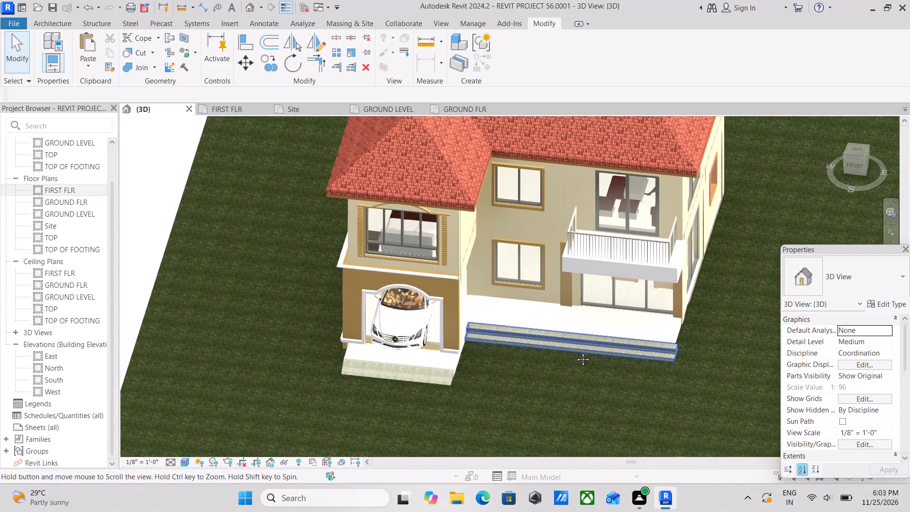
{"action": "middle_click_drag", "start_coordinate": [577, 330], "coordinate": [612, 294], "text": "shift"}
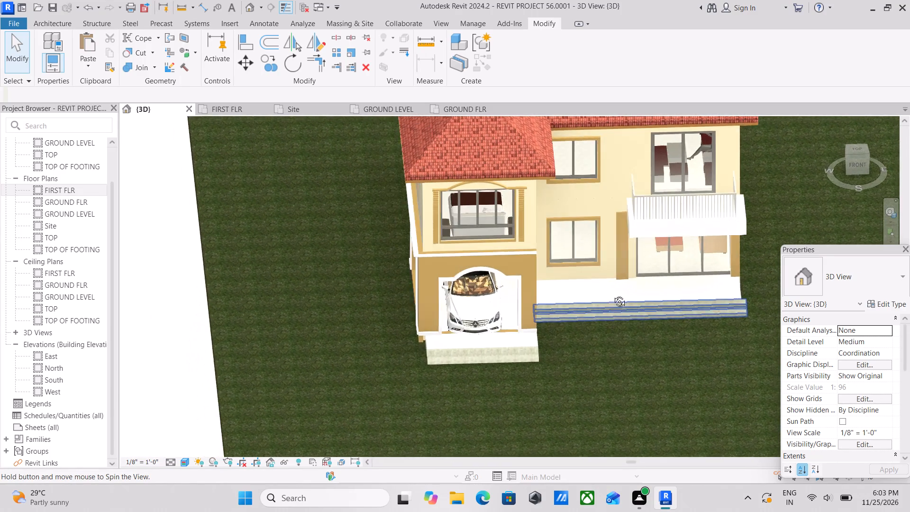
{"action": "middle_click_drag", "start_coordinate": [612, 294], "coordinate": [627, 262], "text": "shift"}
{"action": "middle_click_drag", "start_coordinate": [614, 298], "coordinate": [563, 278], "text": "shift"}
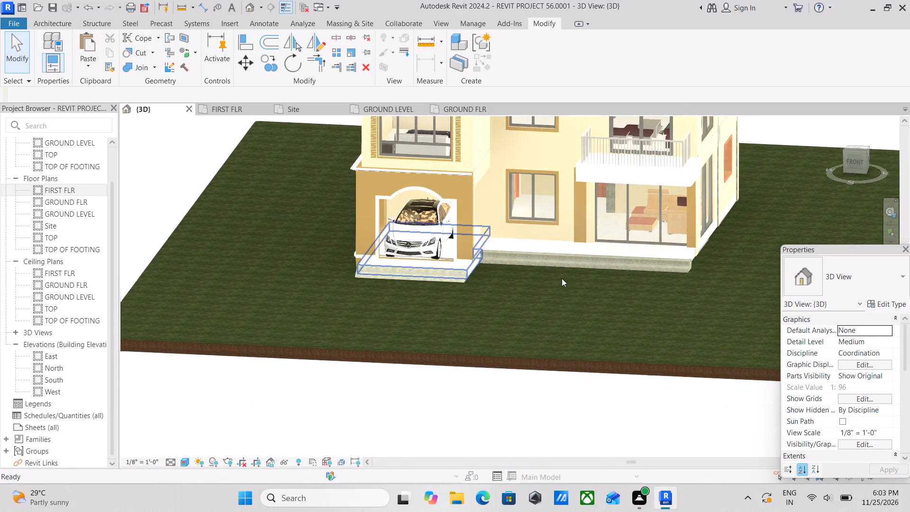
{"action": "middle_click_drag", "start_coordinate": [562, 278], "coordinate": [557, 283], "text": "shift"}
{"action": "middle_click_drag", "start_coordinate": [562, 304], "coordinate": [573, 318]}
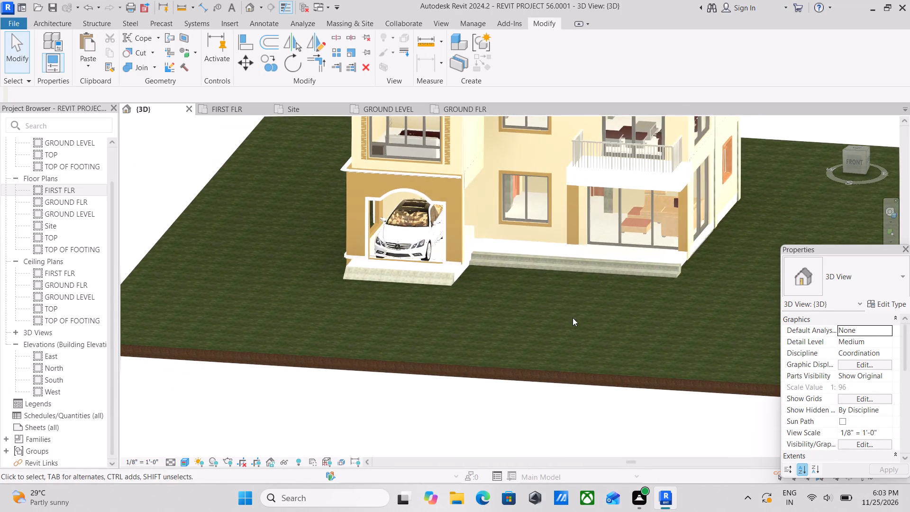
{"action": "middle_click_drag", "start_coordinate": [573, 318], "coordinate": [611, 439]}
{"action": "middle_click_drag", "start_coordinate": [621, 405], "coordinate": [599, 411], "text": "shift"}
{"action": "middle_click_drag", "start_coordinate": [599, 411], "coordinate": [567, 397]}
{"action": "middle_click_drag", "start_coordinate": [602, 395], "coordinate": [468, 393]}
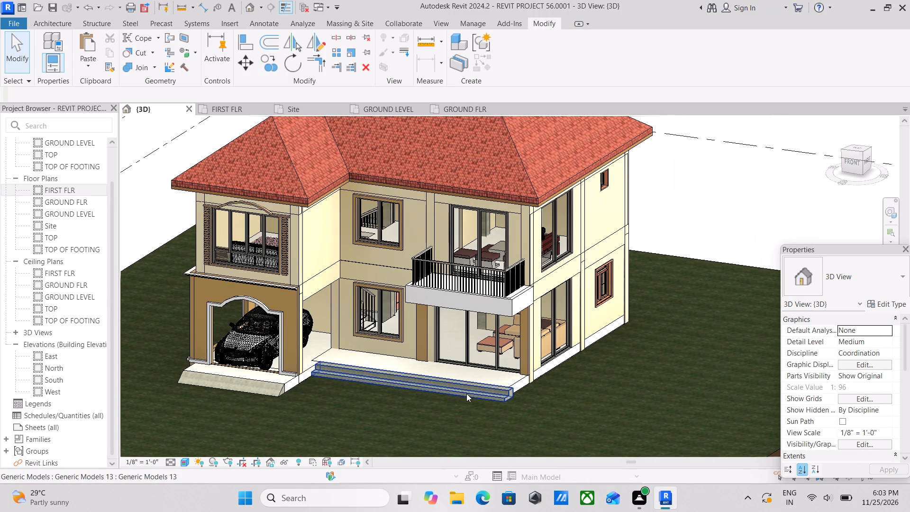
{"action": "scroll", "coordinate": [506, 392], "scroll_direction": "down", "scroll_amount": 1}
{"action": "middle_click_drag", "start_coordinate": [506, 393], "coordinate": [505, 428]}
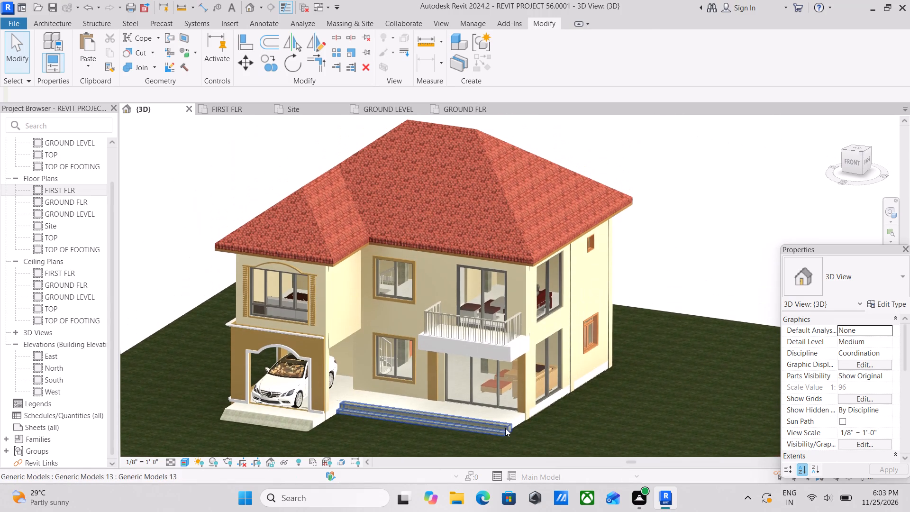
{"action": "scroll", "coordinate": [554, 301], "scroll_direction": "up", "scroll_amount": 3}
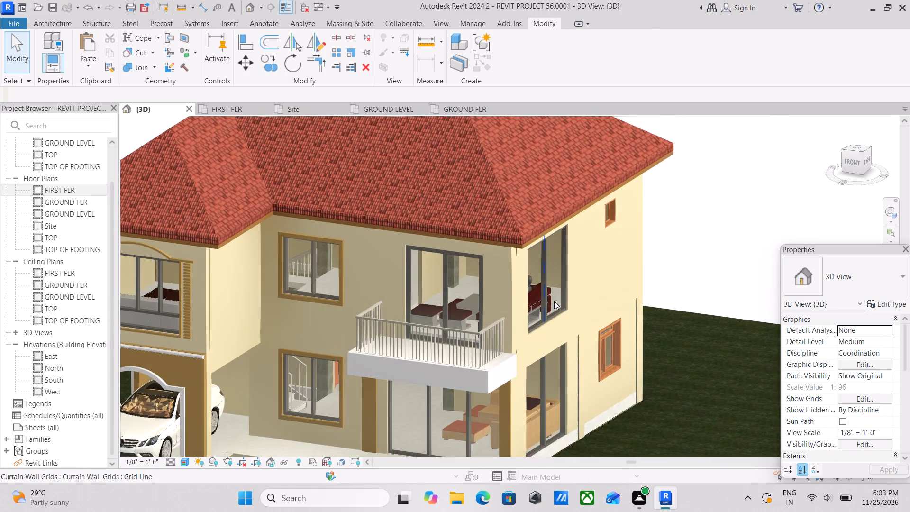
{"action": "scroll", "coordinate": [554, 301], "scroll_direction": "up", "scroll_amount": 3}
{"action": "scroll", "coordinate": [491, 374], "scroll_direction": "down", "scroll_amount": 6}
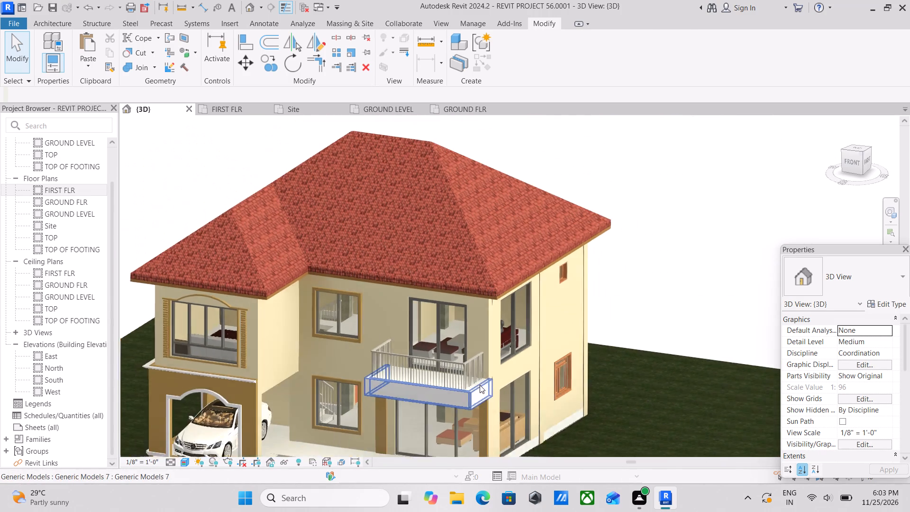
{"action": "middle_click_drag", "start_coordinate": [480, 385], "coordinate": [536, 330]}
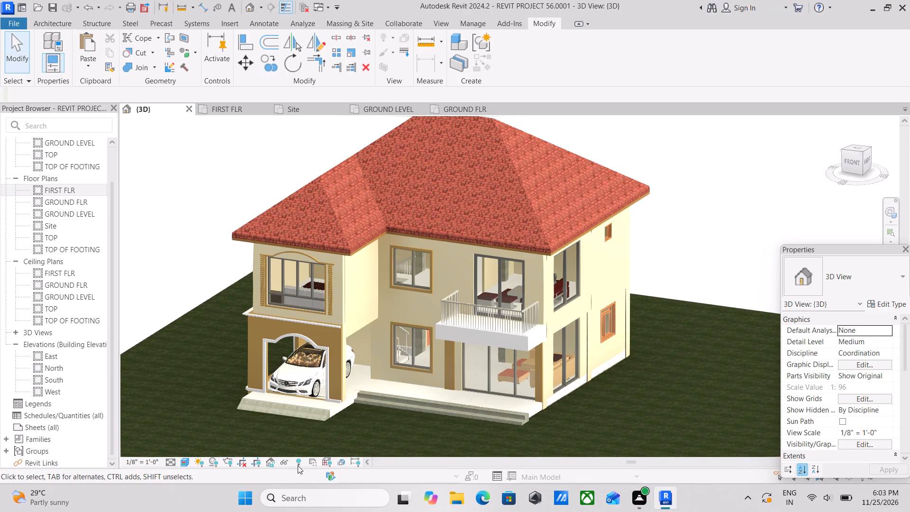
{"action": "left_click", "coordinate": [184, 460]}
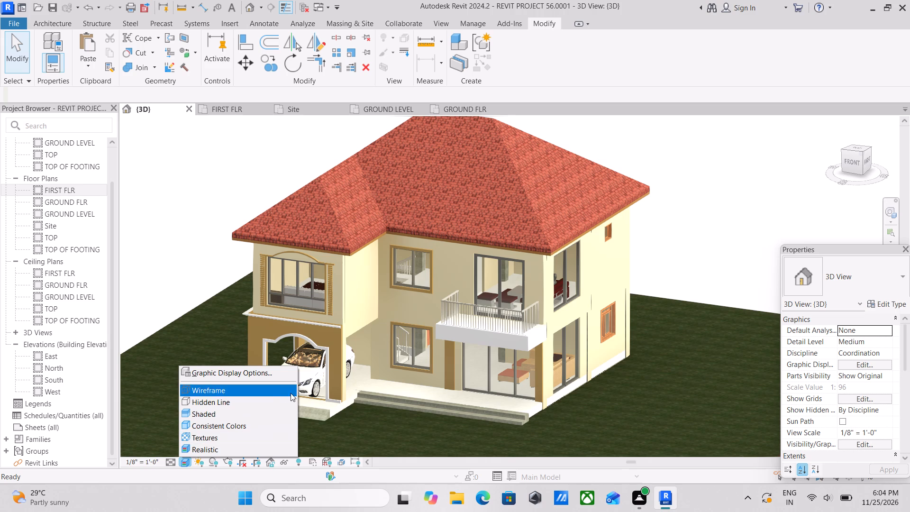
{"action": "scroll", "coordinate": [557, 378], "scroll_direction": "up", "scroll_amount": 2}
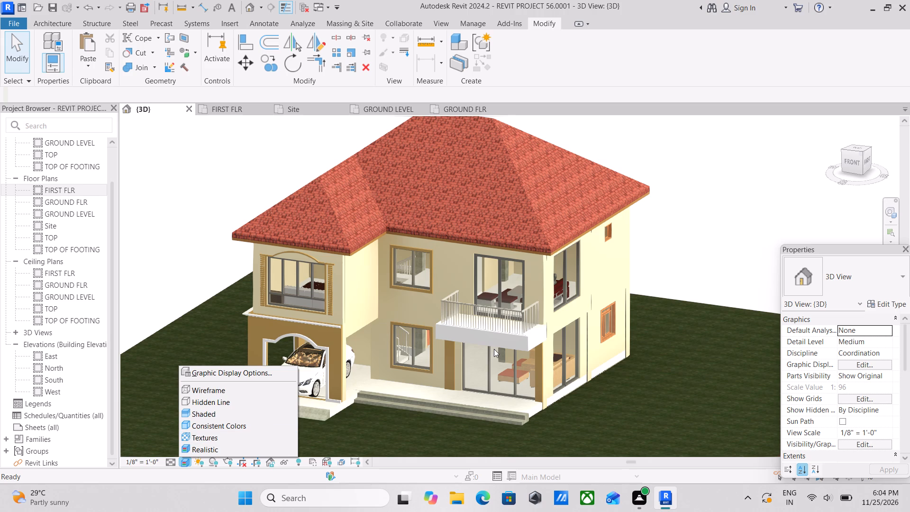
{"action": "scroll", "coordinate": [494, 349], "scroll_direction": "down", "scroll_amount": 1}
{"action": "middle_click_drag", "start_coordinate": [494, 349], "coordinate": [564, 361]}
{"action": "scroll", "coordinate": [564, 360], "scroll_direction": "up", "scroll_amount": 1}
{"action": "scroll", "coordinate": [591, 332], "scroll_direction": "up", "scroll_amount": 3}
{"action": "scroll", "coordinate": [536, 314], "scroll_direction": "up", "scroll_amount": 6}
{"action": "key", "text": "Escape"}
Examine the front balcony up close and the windows and walls on the house's right side.
{"action": "scroll", "coordinate": [470, 379], "scroll_direction": "down", "scroll_amount": 1}
{"action": "scroll", "coordinate": [474, 379], "scroll_direction": "up", "scroll_amount": 2}
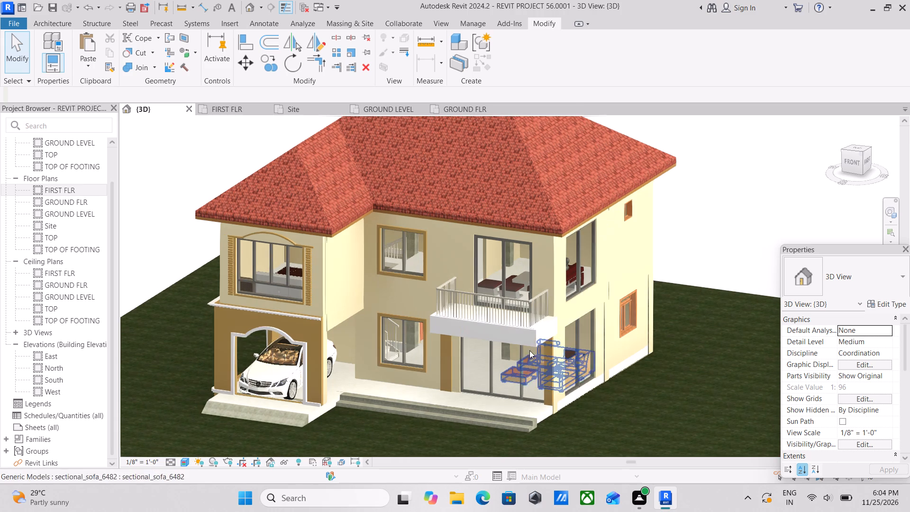
{"action": "scroll", "coordinate": [546, 345], "scroll_direction": "up", "scroll_amount": 2}
{"action": "scroll", "coordinate": [584, 357], "scroll_direction": "up", "scroll_amount": 6}
{"action": "scroll", "coordinate": [582, 325], "scroll_direction": "down", "scroll_amount": 3}
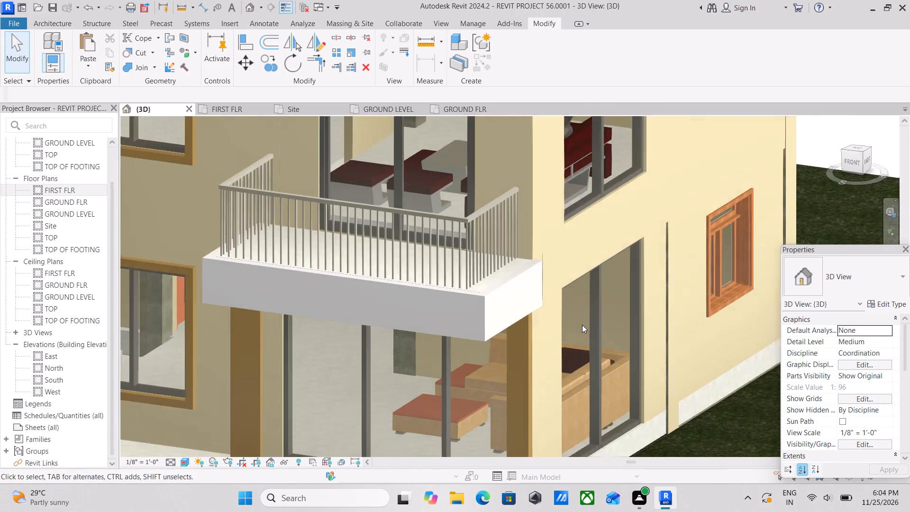
{"action": "middle_click_drag", "start_coordinate": [582, 325], "coordinate": [508, 313], "text": "shift"}
{"action": "middle_click_drag", "start_coordinate": [573, 320], "coordinate": [525, 321], "text": "shift"}
{"action": "middle_click_drag", "start_coordinate": [574, 299], "coordinate": [530, 285], "text": "shift"}
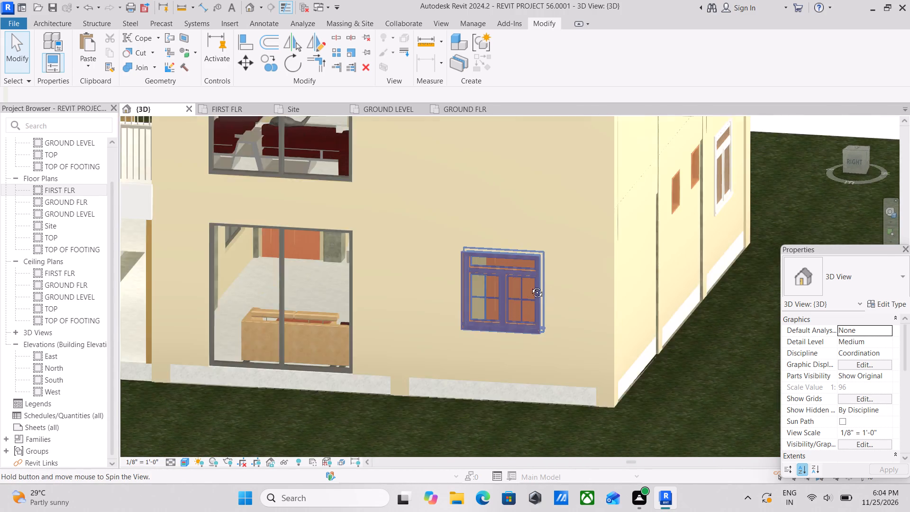
{"action": "middle_click_drag", "start_coordinate": [530, 285], "coordinate": [539, 267], "text": "shift"}
{"action": "middle_click_drag", "start_coordinate": [581, 294], "coordinate": [502, 291], "text": "shift"}
{"action": "scroll", "coordinate": [586, 311], "scroll_direction": "down", "scroll_amount": 3}
{"action": "scroll", "coordinate": [548, 317], "scroll_direction": "down", "scroll_amount": 1}
{"action": "middle_click_drag", "start_coordinate": [548, 317], "coordinate": [577, 369], "text": "shift"}
{"action": "middle_click_drag", "start_coordinate": [556, 325], "coordinate": [595, 319], "text": "shift"}
{"action": "middle_click_drag", "start_coordinate": [537, 332], "coordinate": [591, 314], "text": "shift"}
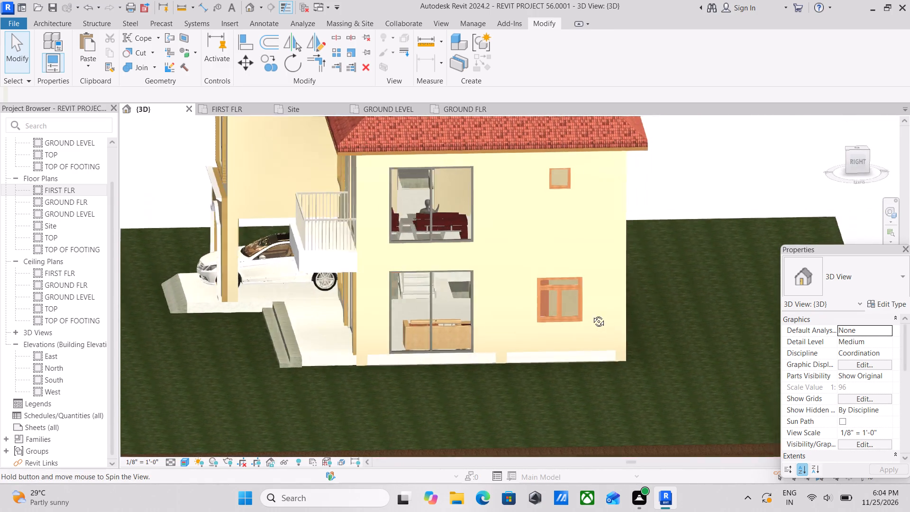
{"action": "middle_click_drag", "start_coordinate": [591, 314], "coordinate": [649, 307], "text": "shift"}
{"action": "scroll", "coordinate": [649, 309], "scroll_direction": "down", "scroll_amount": 1}
{"action": "middle_click_drag", "start_coordinate": [570, 363], "coordinate": [604, 390]}
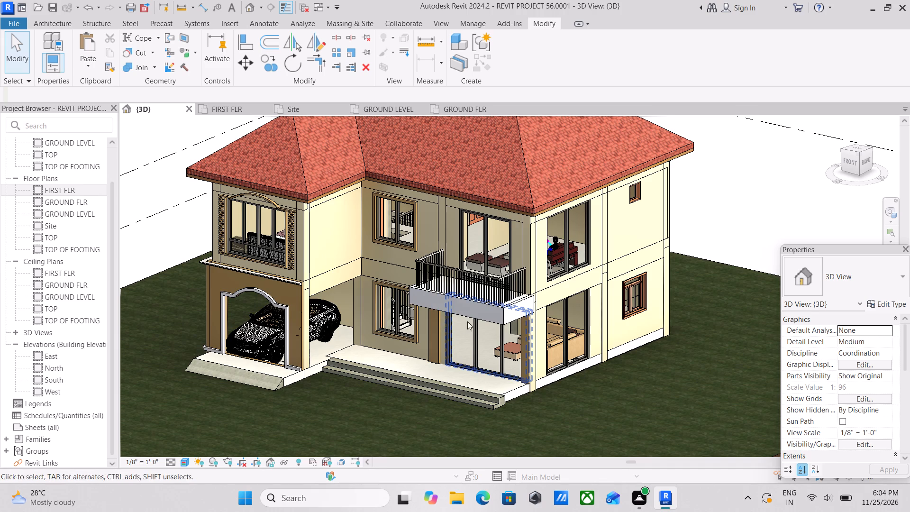
Examine the balcony, ramp and porch steps, and the whole house on its site from the front-right.
{"action": "scroll", "coordinate": [484, 302], "scroll_direction": "up", "scroll_amount": 2}
{"action": "middle_click_drag", "start_coordinate": [484, 284], "coordinate": [510, 374]}
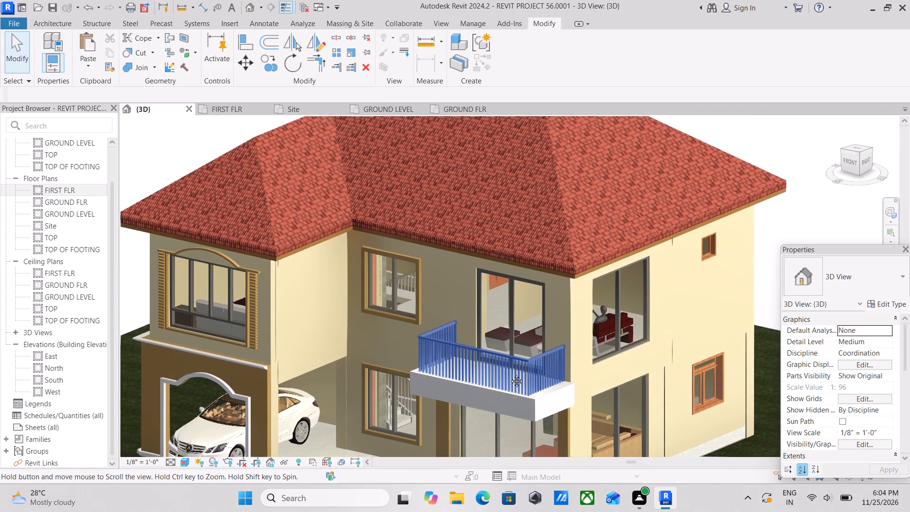
{"action": "middle_click_drag", "start_coordinate": [510, 374], "coordinate": [510, 378]}
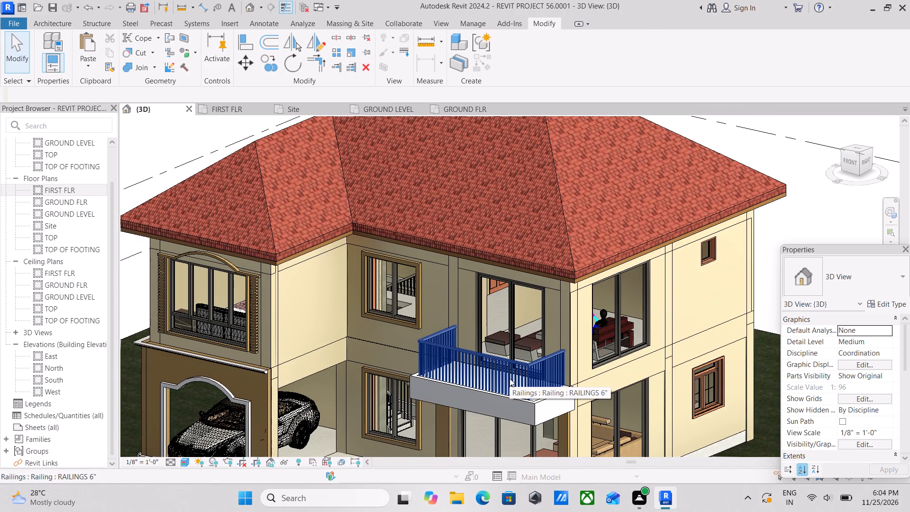
{"action": "scroll", "coordinate": [510, 378], "scroll_direction": "down", "scroll_amount": 3}
{"action": "middle_click_drag", "start_coordinate": [501, 380], "coordinate": [536, 315]}
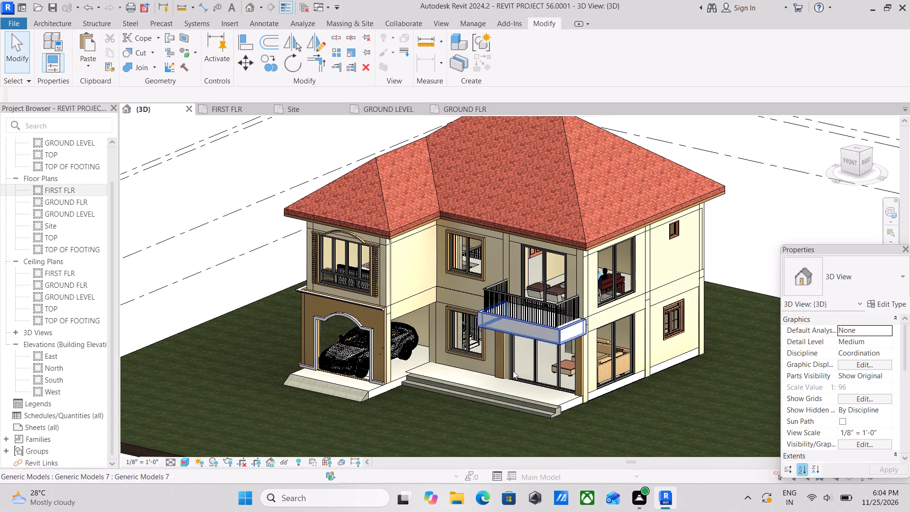
{"action": "middle_click_drag", "start_coordinate": [517, 366], "coordinate": [541, 339]}
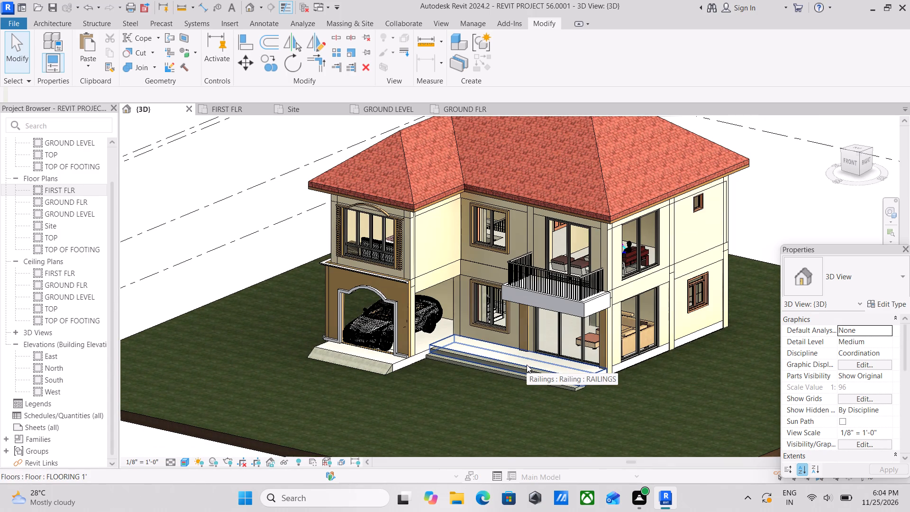
{"action": "scroll", "coordinate": [597, 330], "scroll_direction": "down", "scroll_amount": 1}
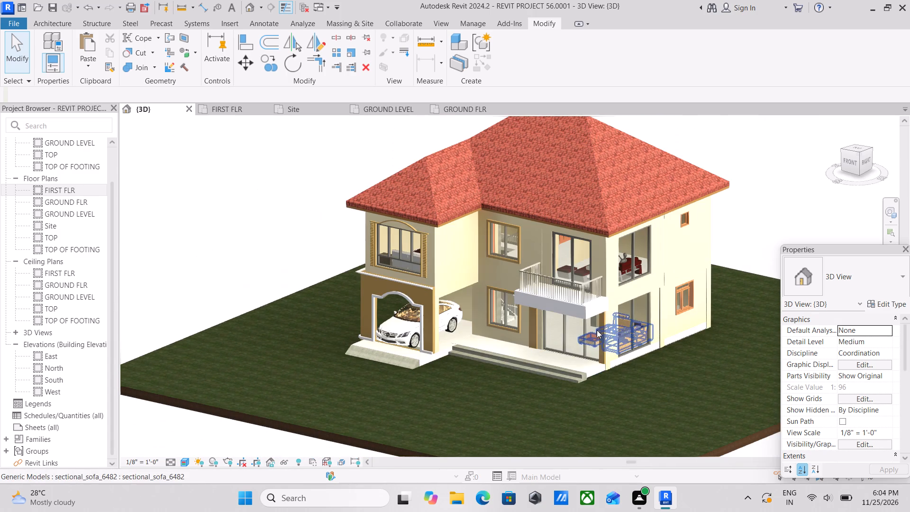
{"action": "middle_click_drag", "start_coordinate": [563, 348], "coordinate": [595, 343]}
{"action": "scroll", "coordinate": [517, 345], "scroll_direction": "up", "scroll_amount": 1}
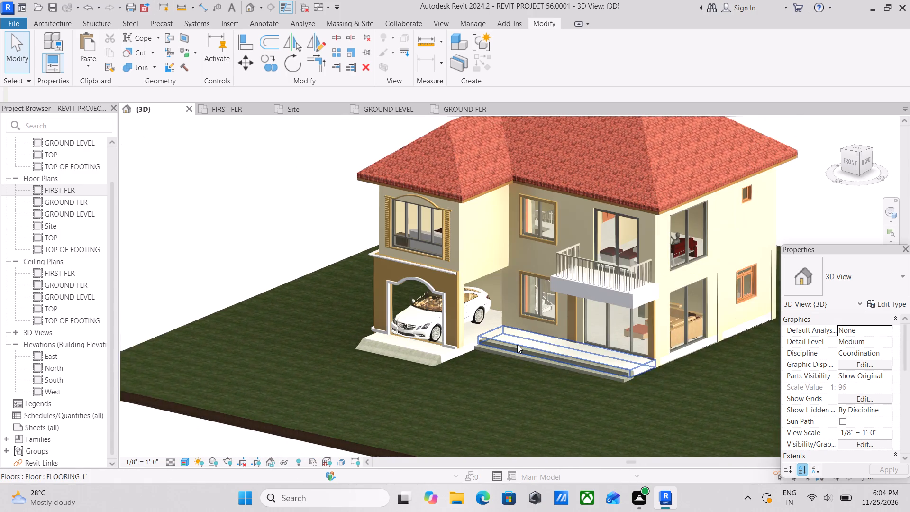
{"action": "scroll", "coordinate": [517, 345], "scroll_direction": "up", "scroll_amount": 1}
{"action": "scroll", "coordinate": [517, 345], "scroll_direction": "down", "scroll_amount": 2}
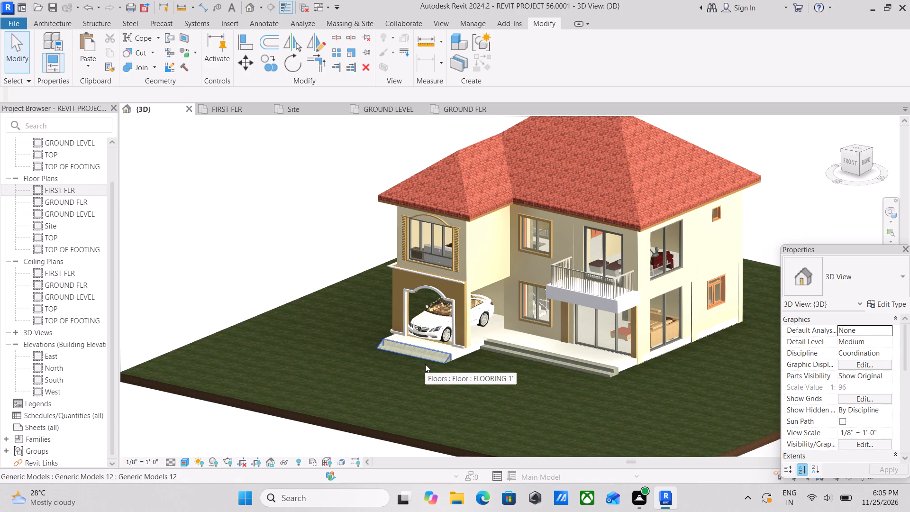
{"action": "scroll", "coordinate": [425, 364], "scroll_direction": "down", "scroll_amount": 3}
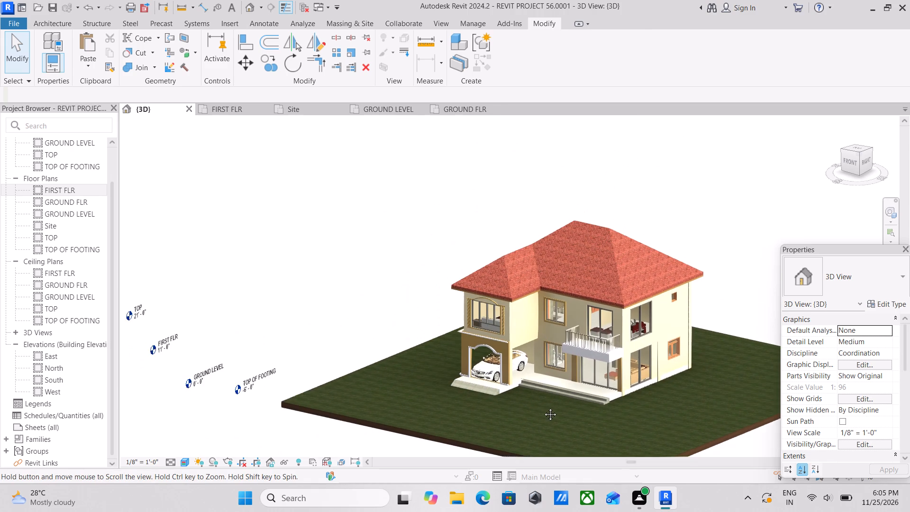
{"action": "middle_click_drag", "start_coordinate": [566, 399], "coordinate": [480, 329]}
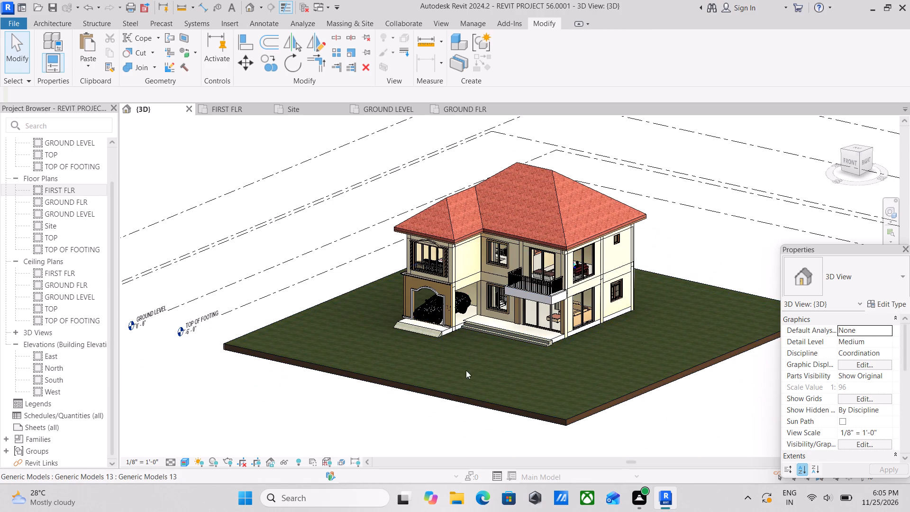
Split the grassland toposolid with a rectangle about 12' wide, running from the foot of the carport ramp to the site's front edge.
{"action": "middle_click_drag", "start_coordinate": [485, 376], "coordinate": [535, 423], "text": "shift"}
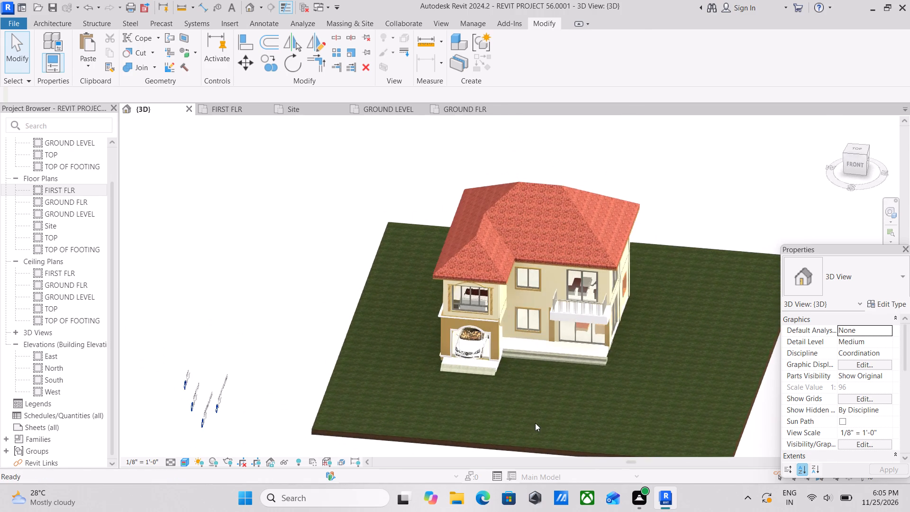
{"action": "middle_click_drag", "start_coordinate": [532, 420], "coordinate": [537, 424], "text": "shift"}
{"action": "key", "text": "d"}
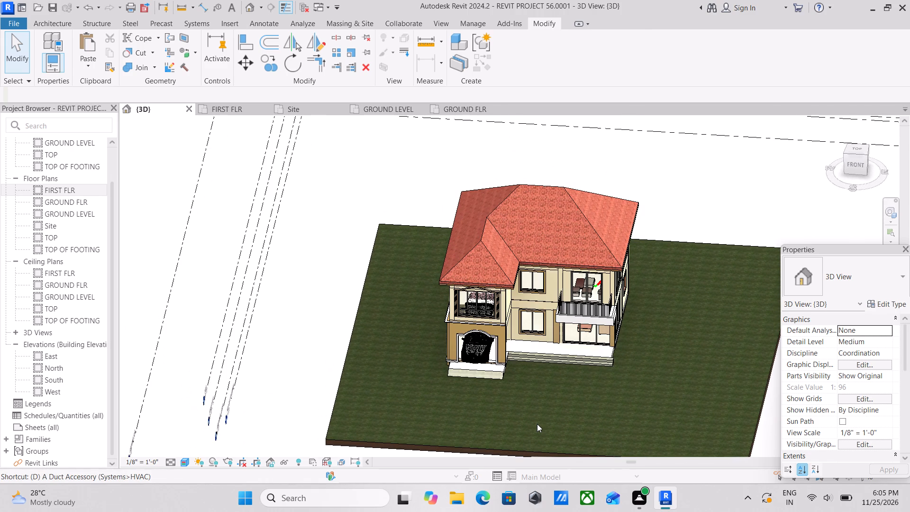
{"action": "key", "text": "Escape"}
{"action": "scroll", "coordinate": [537, 424], "scroll_direction": "up", "scroll_amount": 5}
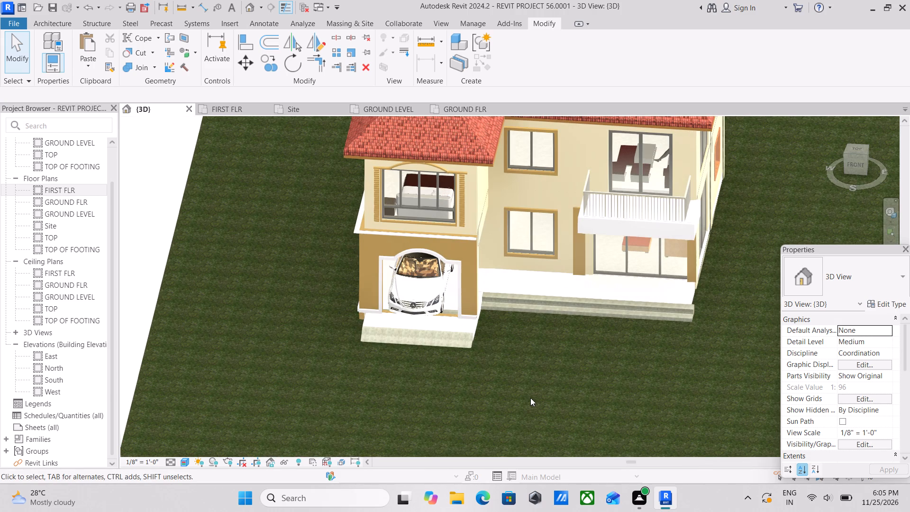
{"action": "type", "text": "sl"}
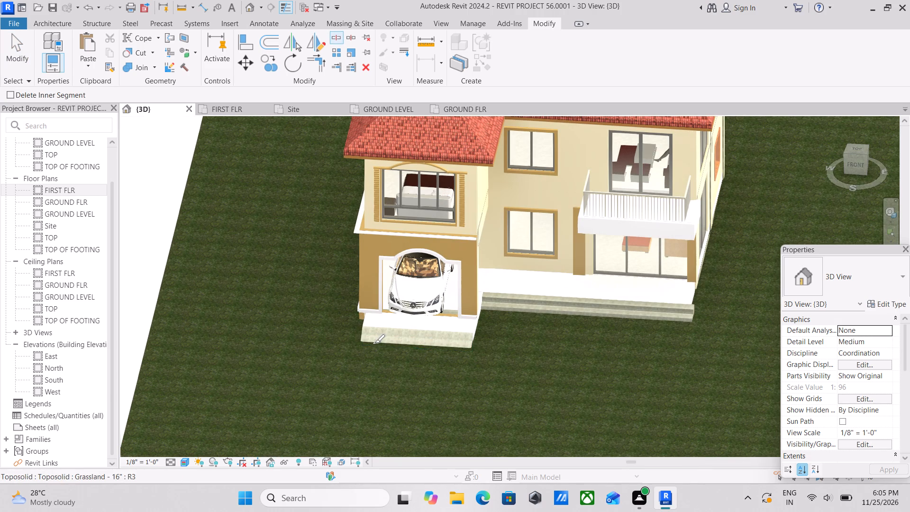
{"action": "scroll", "coordinate": [364, 414], "scroll_direction": "down", "scroll_amount": 2}
{"action": "middle_click_drag", "start_coordinate": [362, 416], "coordinate": [428, 333]}
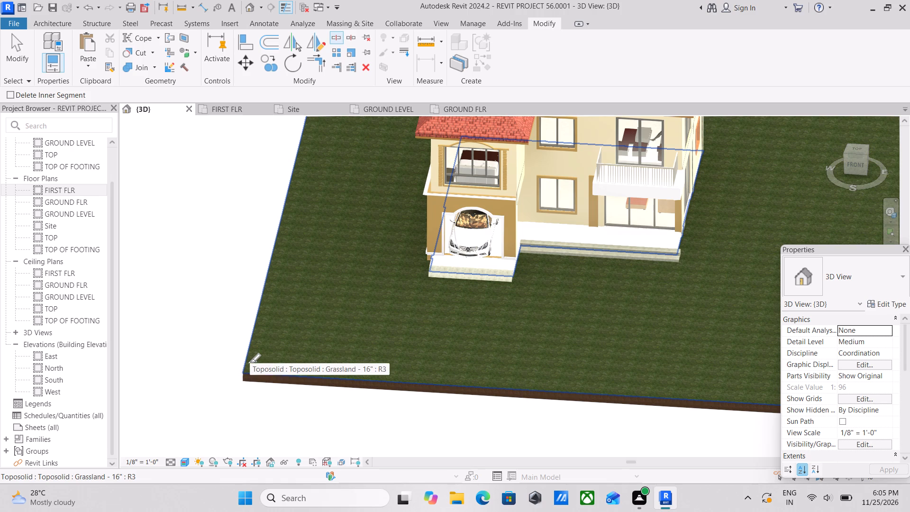
{"action": "left_click", "coordinate": [250, 362]}
{"action": "scroll", "coordinate": [458, 253], "scroll_direction": "up", "scroll_amount": 2}
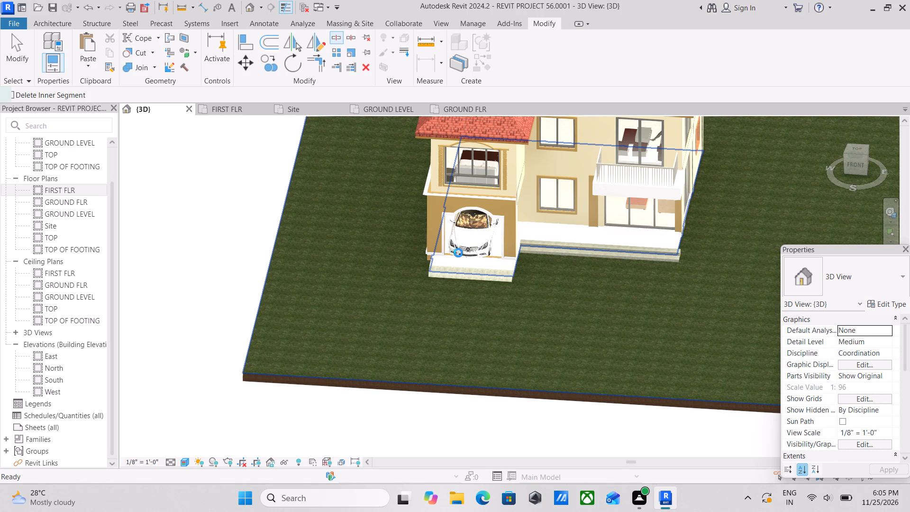
{"action": "scroll", "coordinate": [426, 291], "scroll_direction": "up", "scroll_amount": 2}
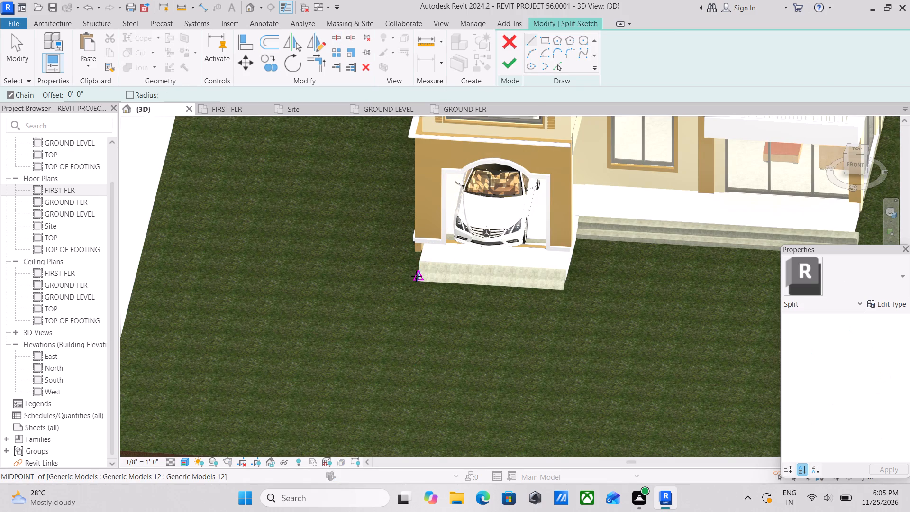
{"action": "left_click", "coordinate": [543, 40]}
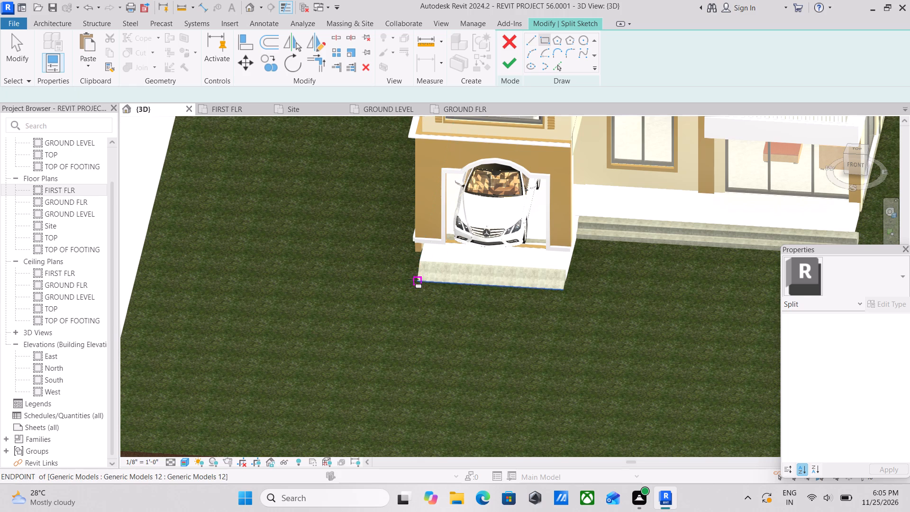
{"action": "left_click", "coordinate": [414, 280]}
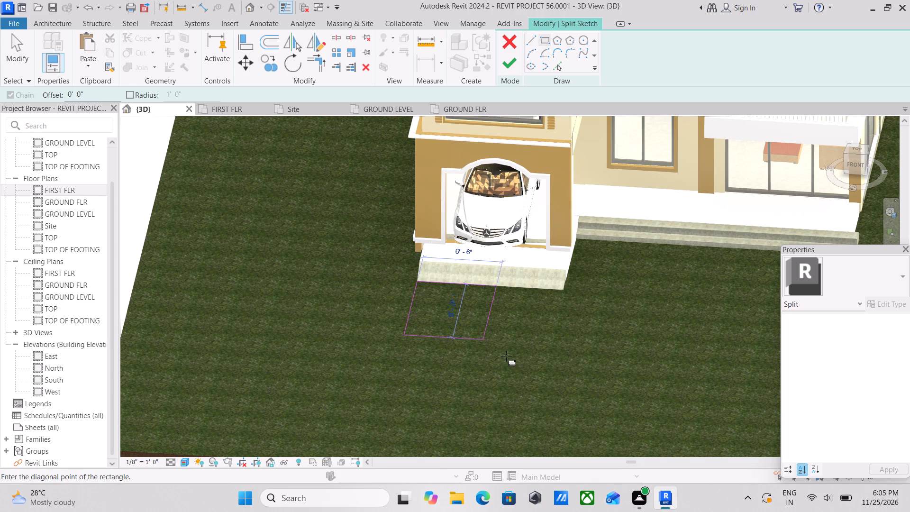
{"action": "middle_click_drag", "start_coordinate": [512, 362], "coordinate": [555, 253]}
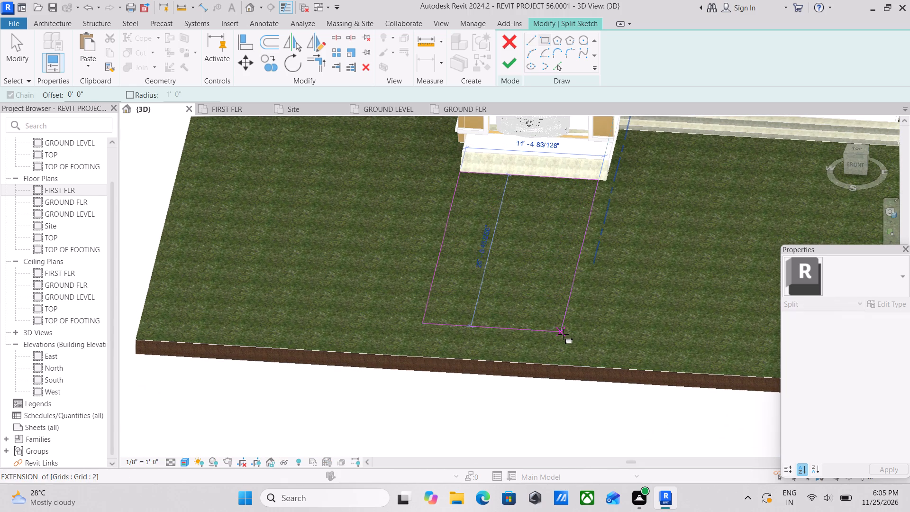
{"action": "left_click", "coordinate": [560, 363]}
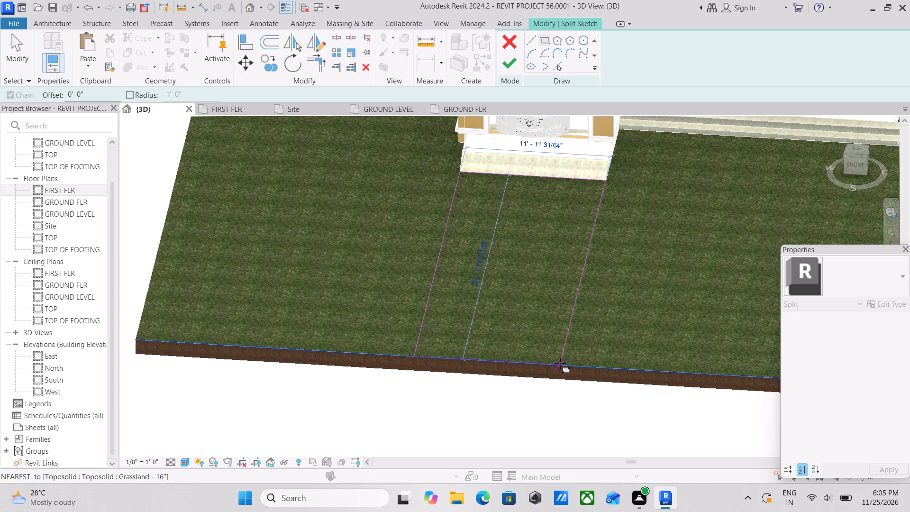
{"action": "scroll", "coordinate": [578, 347], "scroll_direction": "up", "scroll_amount": 2}
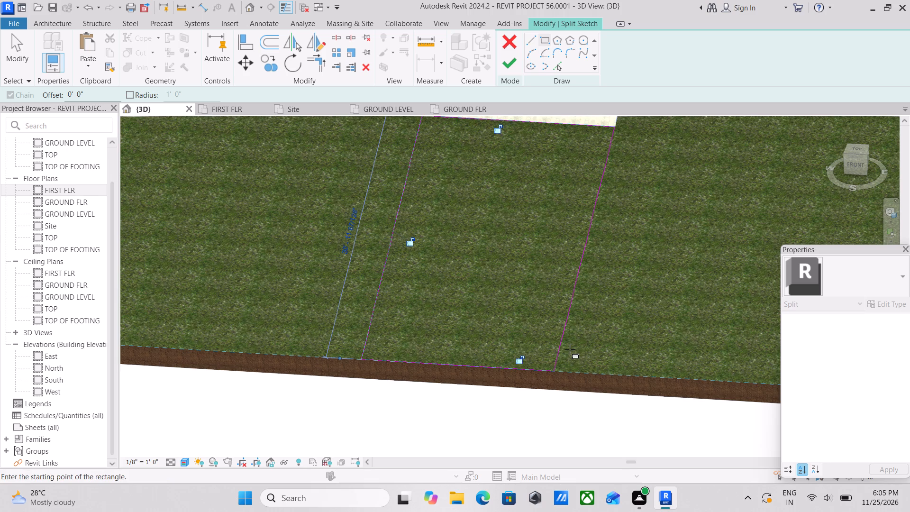
{"action": "scroll", "coordinate": [468, 354], "scroll_direction": "down", "scroll_amount": 2}
{"action": "middle_click_drag", "start_coordinate": [464, 362], "coordinate": [453, 434]}
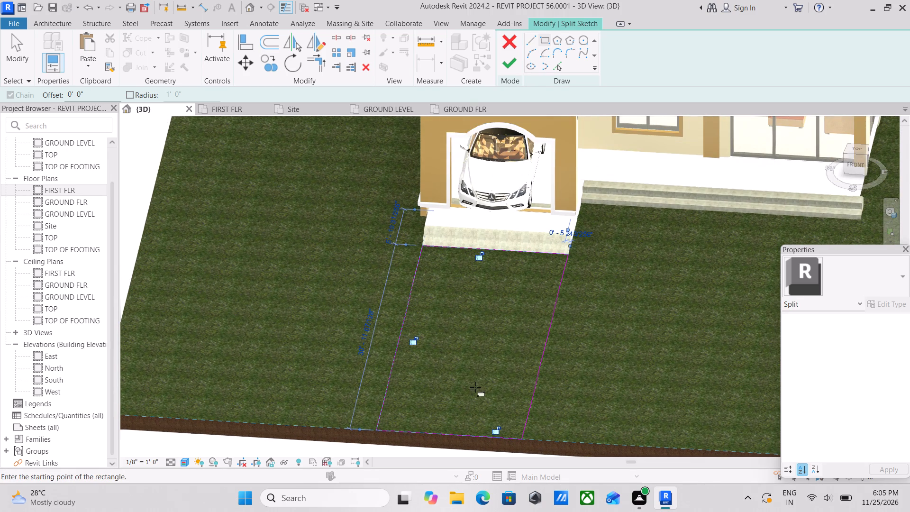
{"action": "key", "text": "Escape"}
{"action": "key", "text": "Escape"}
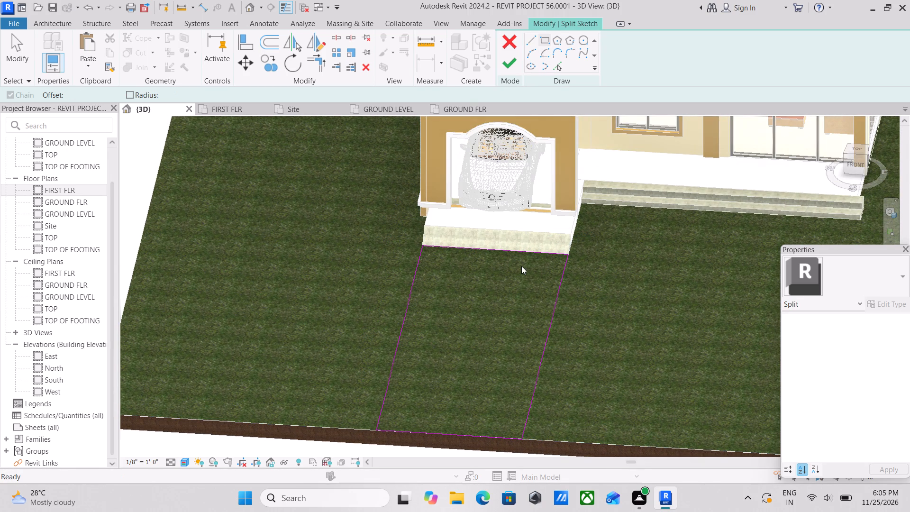
{"action": "scroll", "coordinate": [522, 267], "scroll_direction": "up", "scroll_amount": 2}
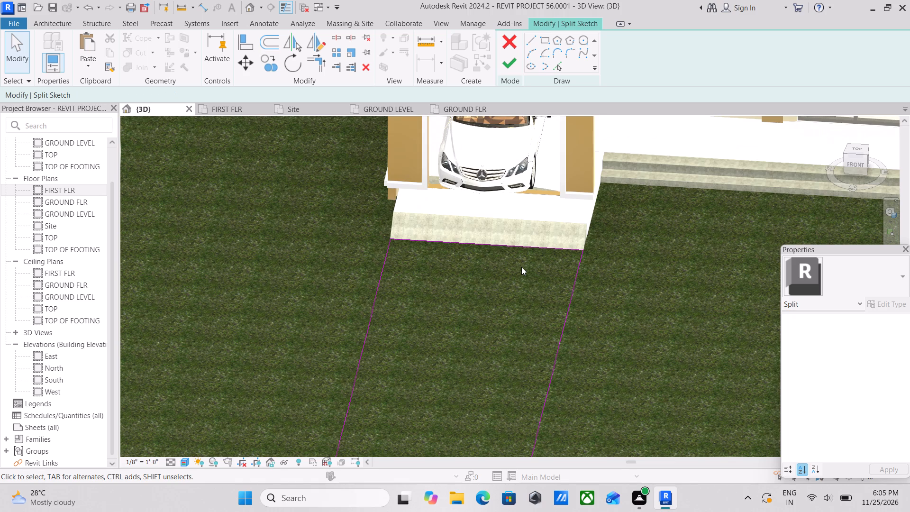
{"action": "scroll", "coordinate": [521, 267], "scroll_direction": "down", "scroll_amount": 2}
{"action": "scroll", "coordinate": [483, 321], "scroll_direction": "down", "scroll_amount": 2}
{"action": "middle_click_drag", "start_coordinate": [483, 321], "coordinate": [476, 291]}
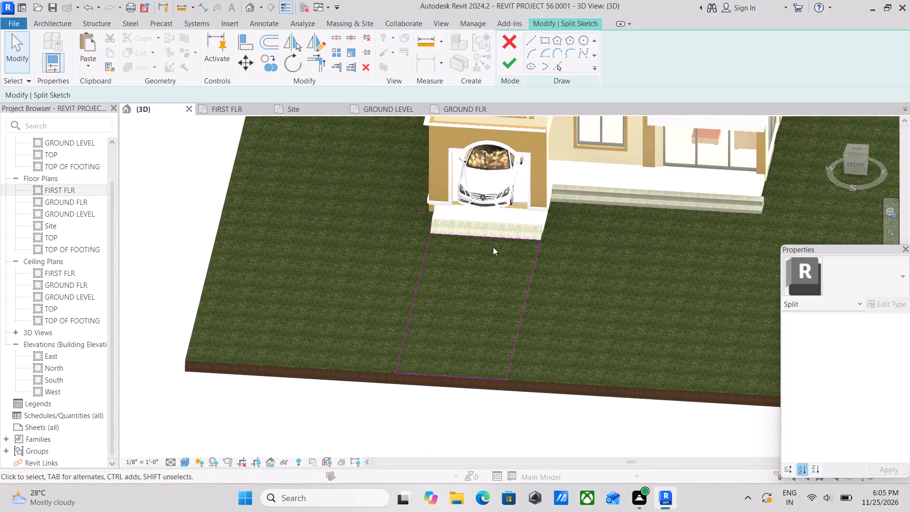
{"action": "scroll", "coordinate": [487, 337], "scroll_direction": "up", "scroll_amount": 2}
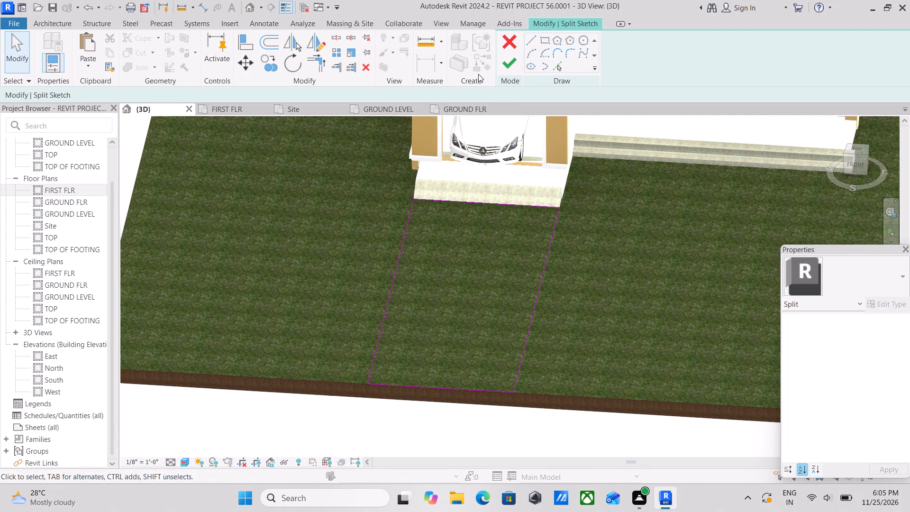
{"action": "left_click", "coordinate": [519, 66]}
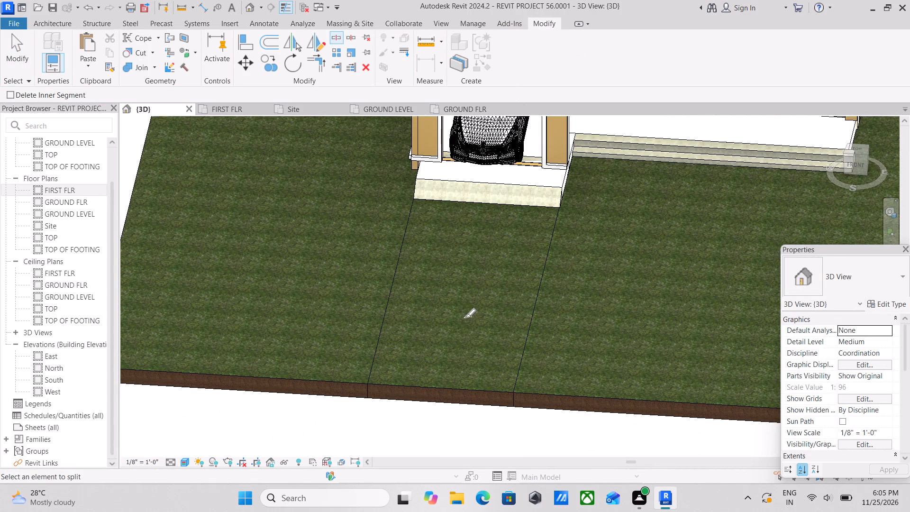
{"action": "key", "text": "Escape"}
{"action": "key", "text": "Escape"}
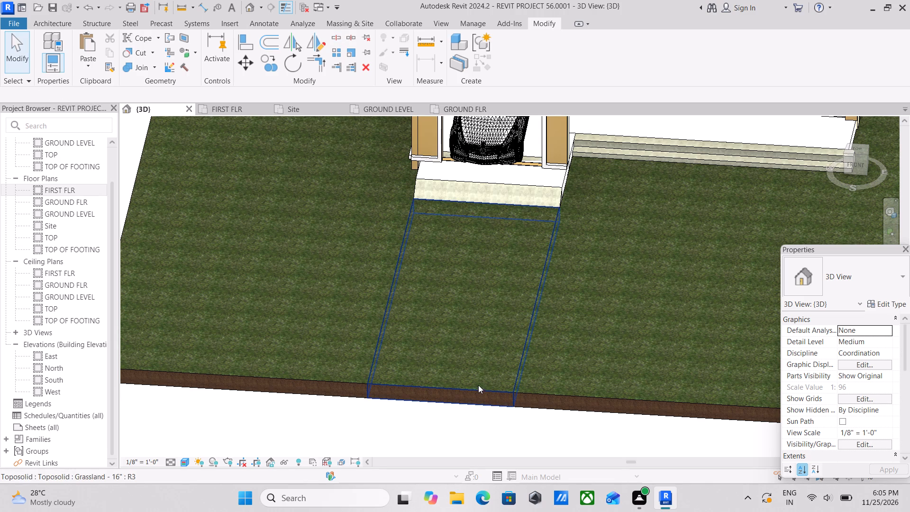
Change the split-off toposolid strip in front of the carport to the Path - 12" Asphalt type.
{"action": "left_click", "coordinate": [468, 390]}
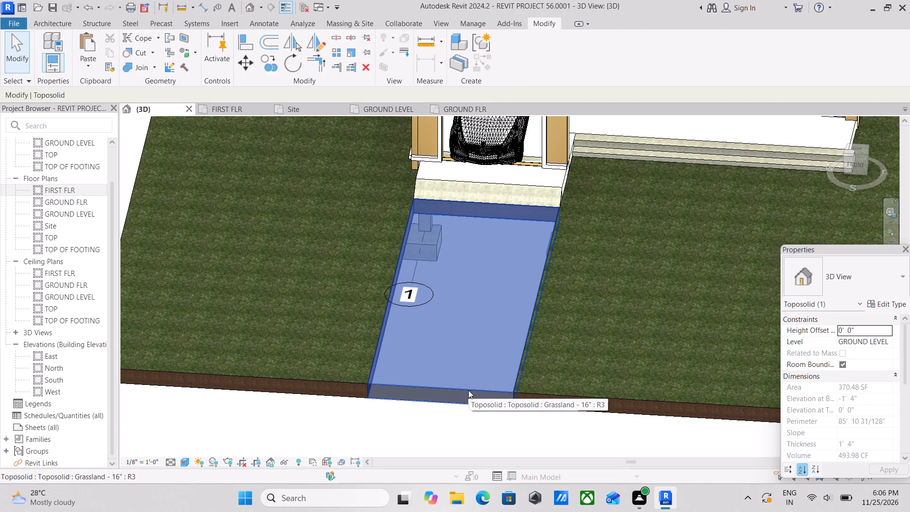
{"action": "left_click", "coordinate": [885, 291]}
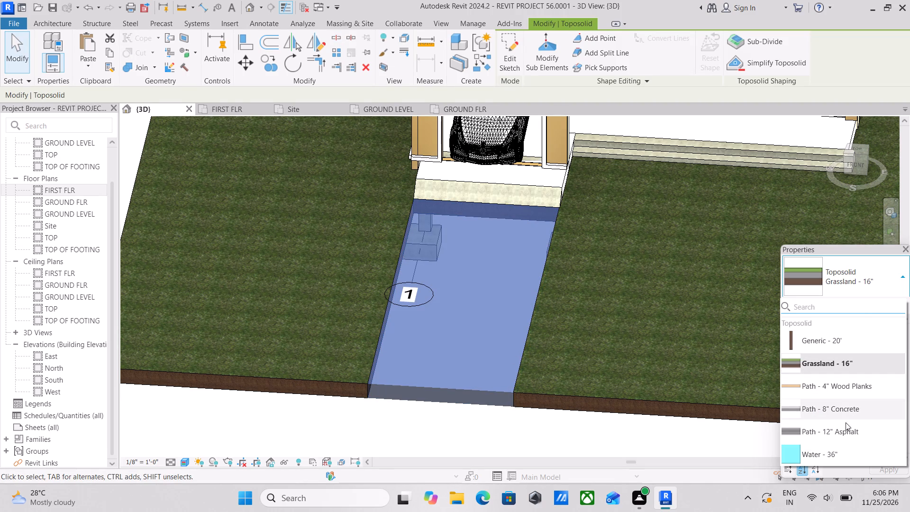
{"action": "left_click", "coordinate": [841, 434]}
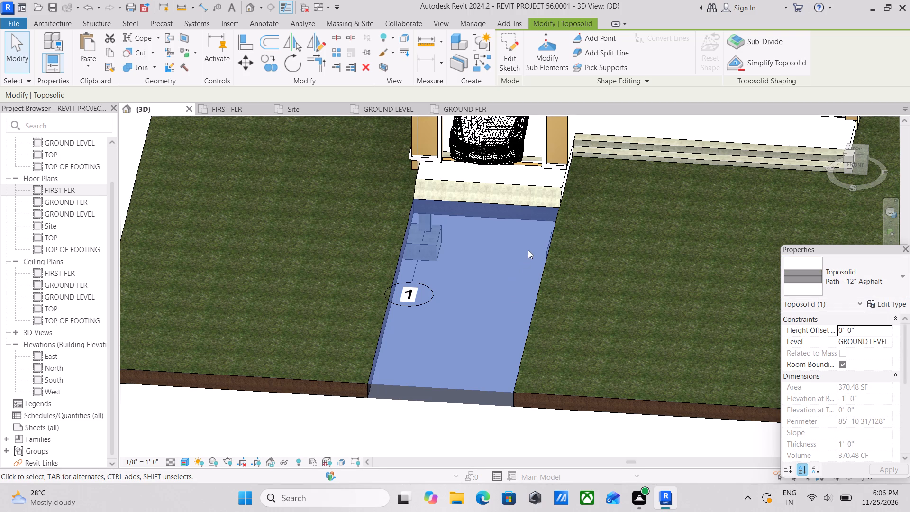
{"action": "key", "text": "Escape"}
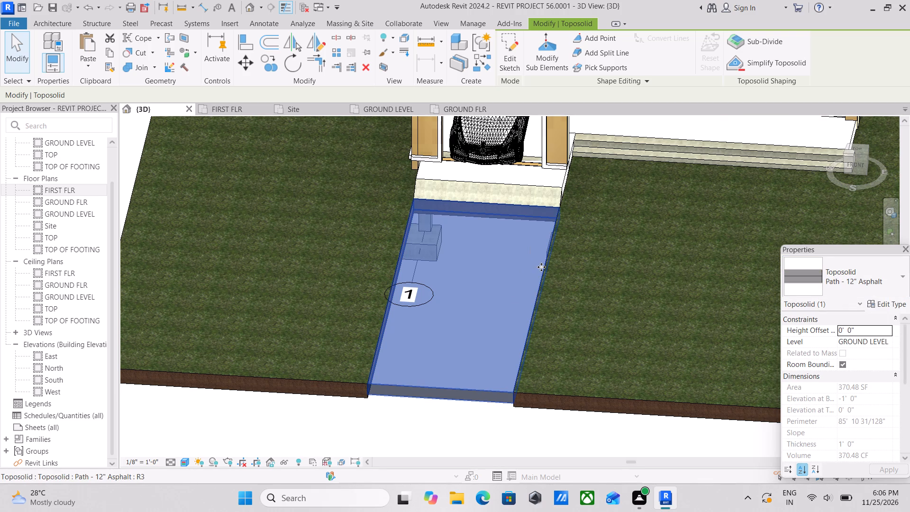
Examine the new driveway and where it meets the carport ramp from the front and front-left.
{"action": "scroll", "coordinate": [552, 261], "scroll_direction": "up", "scroll_amount": 4}
{"action": "scroll", "coordinate": [444, 245], "scroll_direction": "down", "scroll_amount": 2}
{"action": "middle_click_drag", "start_coordinate": [444, 249], "coordinate": [444, 337]}
{"action": "scroll", "coordinate": [451, 229], "scroll_direction": "up", "scroll_amount": 3}
{"action": "scroll", "coordinate": [451, 229], "scroll_direction": "down", "scroll_amount": 9}
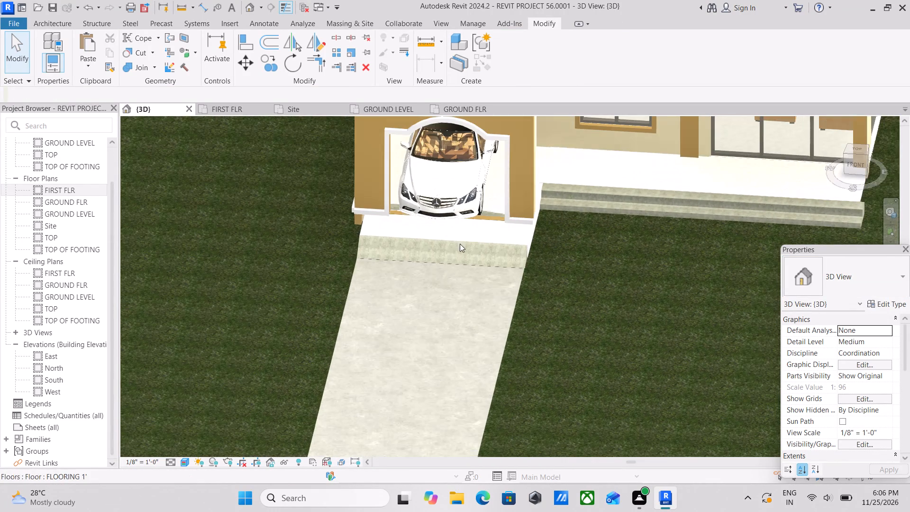
{"action": "scroll", "coordinate": [470, 252], "scroll_direction": "down", "scroll_amount": 2}
{"action": "middle_click_drag", "start_coordinate": [470, 253], "coordinate": [481, 258]}
{"action": "middle_click_drag", "start_coordinate": [511, 277], "coordinate": [596, 311], "text": "shift"}
{"action": "scroll", "coordinate": [658, 286], "scroll_direction": "up", "scroll_amount": 6}
{"action": "scroll", "coordinate": [697, 238], "scroll_direction": "up", "scroll_amount": 3}
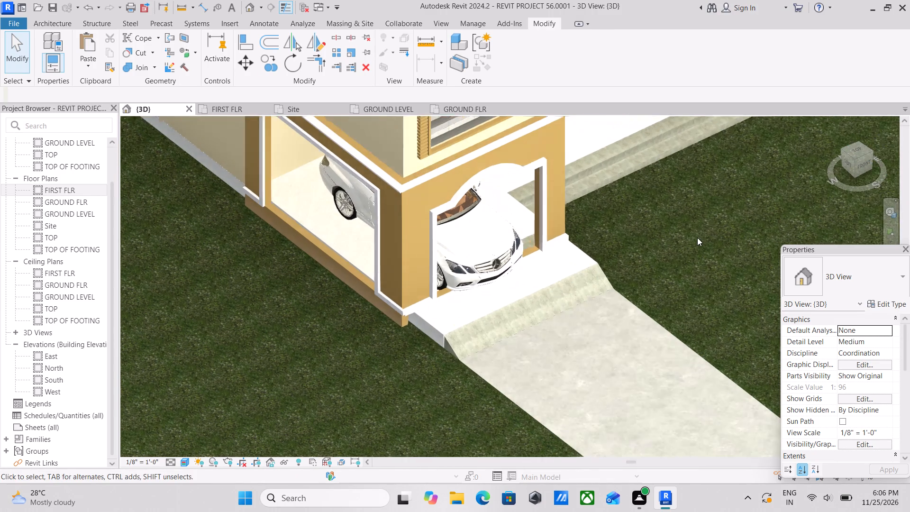
{"action": "middle_click_drag", "start_coordinate": [598, 280], "coordinate": [574, 258], "text": "shift"}
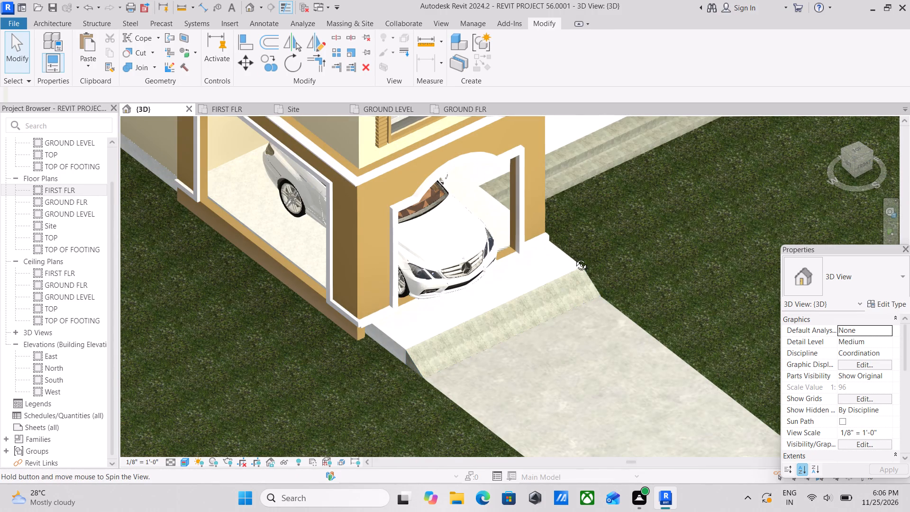
{"action": "middle_click_drag", "start_coordinate": [574, 258], "coordinate": [543, 222], "text": "shift"}
Examine the driveway, carport and roof with the house seen from the front and front-left.
{"action": "scroll", "coordinate": [542, 222], "scroll_direction": "down", "scroll_amount": 6}
{"action": "middle_click_drag", "start_coordinate": [542, 222], "coordinate": [542, 285]}
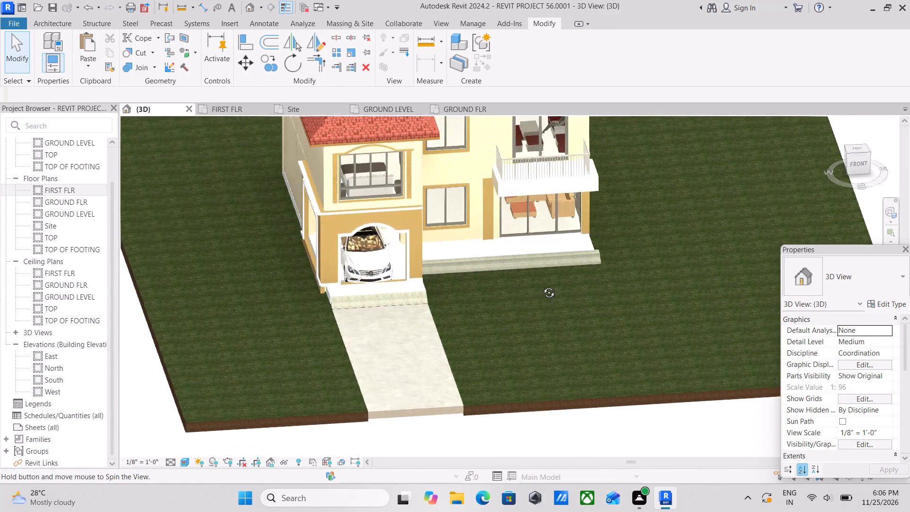
{"action": "middle_click_drag", "start_coordinate": [542, 285], "coordinate": [580, 289]}
{"action": "middle_click_drag", "start_coordinate": [565, 293], "coordinate": [609, 287]}
{"action": "middle_click_drag", "start_coordinate": [559, 287], "coordinate": [545, 409]}
{"action": "middle_click", "coordinate": [573, 328], "text": "shift"}
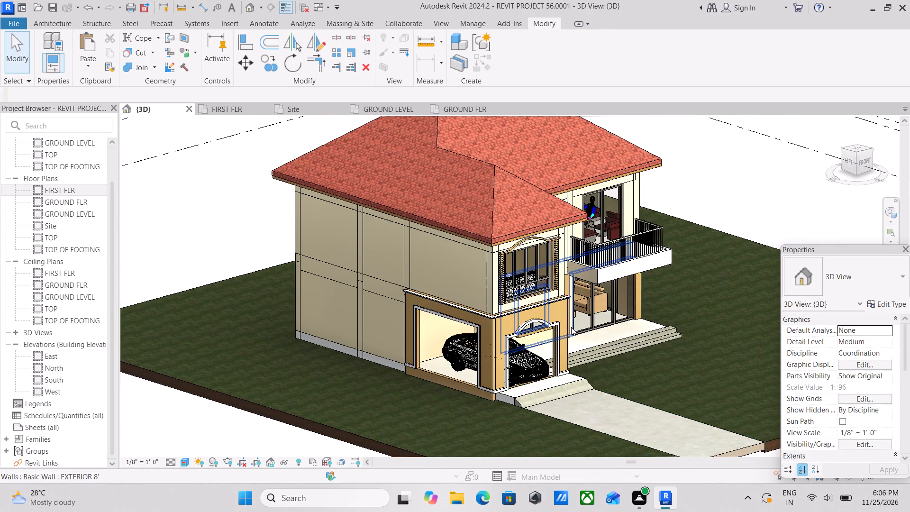
{"action": "middle_click_drag", "start_coordinate": [571, 327], "coordinate": [537, 404]}
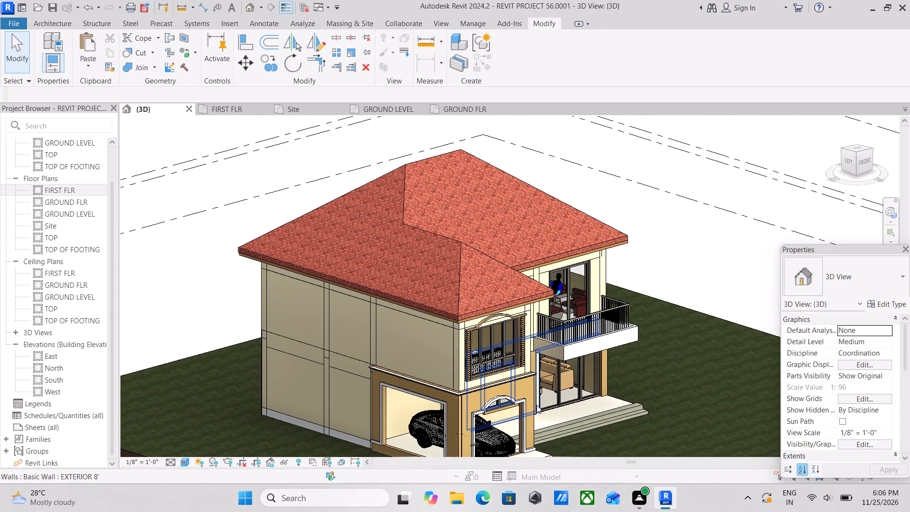
Examine up close the arched trim and side slats around the first-floor window above the carport.
{"action": "scroll", "coordinate": [496, 339], "scroll_direction": "up", "scroll_amount": 3}
{"action": "scroll", "coordinate": [454, 354], "scroll_direction": "up", "scroll_amount": 12}
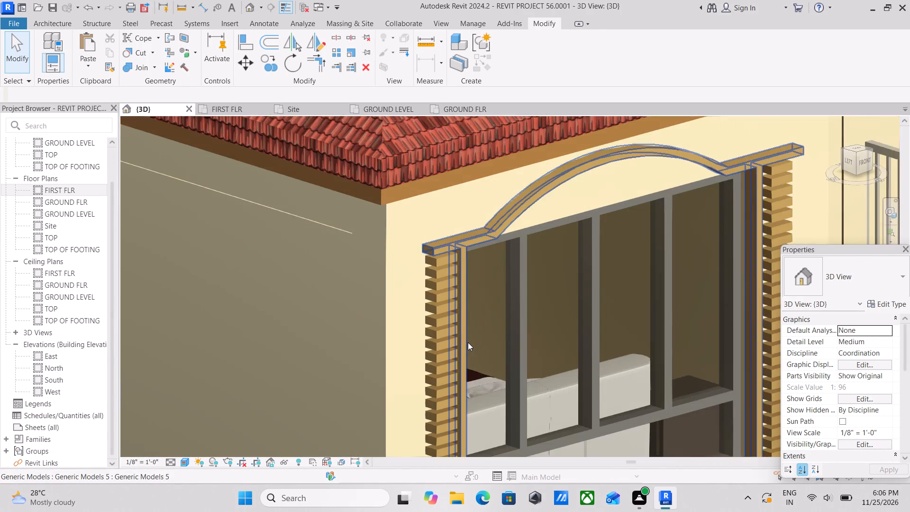
{"action": "scroll", "coordinate": [468, 342], "scroll_direction": "up", "scroll_amount": 2}
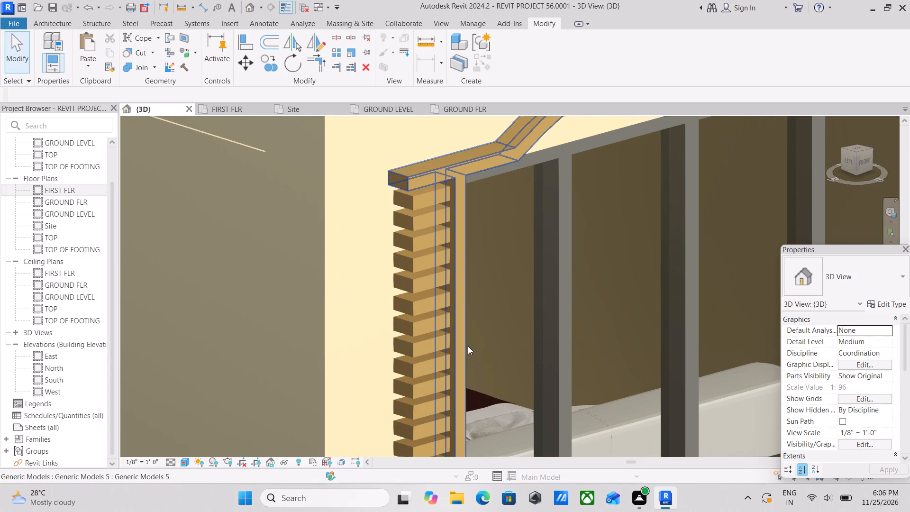
{"action": "scroll", "coordinate": [478, 341], "scroll_direction": "down", "scroll_amount": 6}
{"action": "middle_click_drag", "start_coordinate": [487, 336], "coordinate": [458, 289]}
{"action": "scroll", "coordinate": [483, 333], "scroll_direction": "down", "scroll_amount": 1}
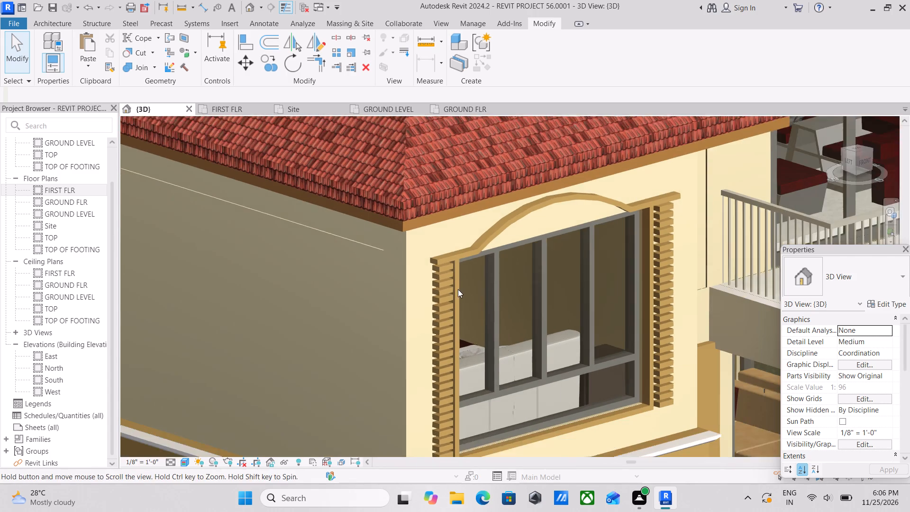
{"action": "scroll", "coordinate": [458, 289], "scroll_direction": "down", "scroll_amount": 4}
{"action": "scroll", "coordinate": [545, 299], "scroll_direction": "down", "scroll_amount": 2}
{"action": "middle_click_drag", "start_coordinate": [545, 299], "coordinate": [488, 312]}
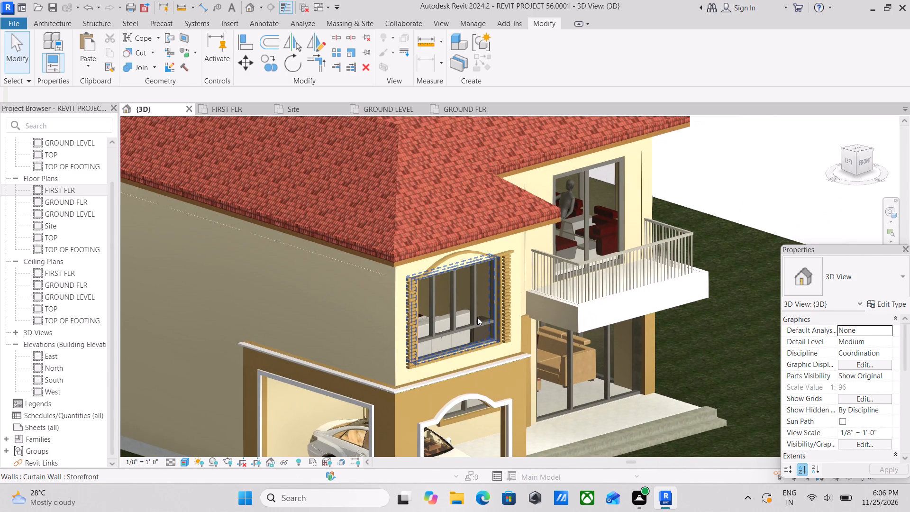
Examine the whole house on its site with the new driveway from the front-left and front-right.
{"action": "scroll", "coordinate": [477, 317], "scroll_direction": "down", "scroll_amount": 5}
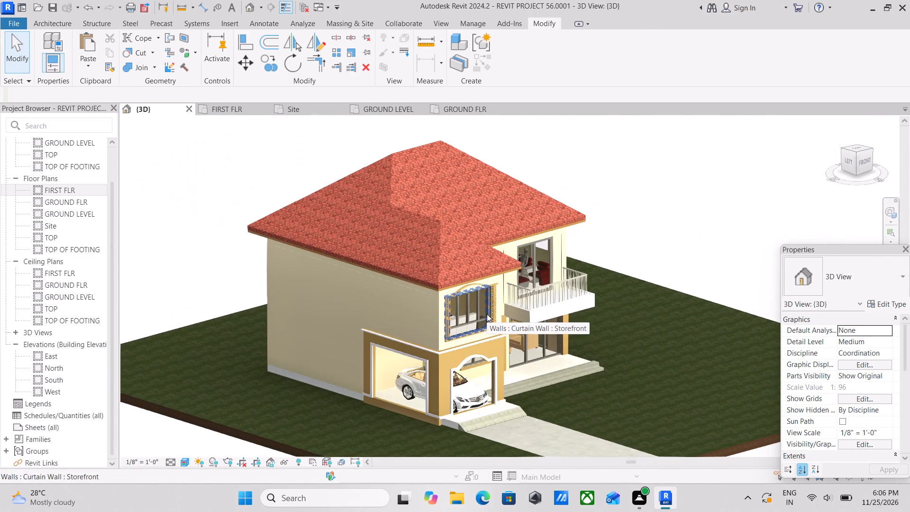
{"action": "middle_click_drag", "start_coordinate": [487, 314], "coordinate": [513, 302]}
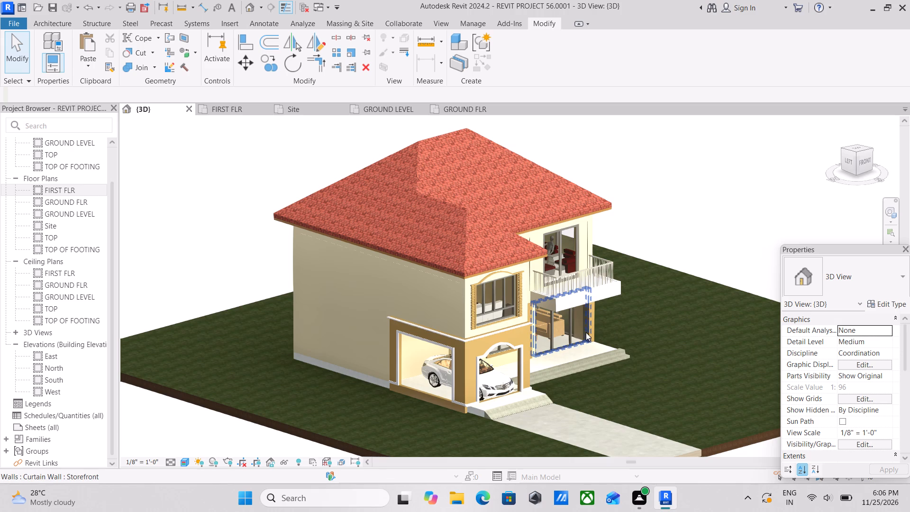
{"action": "scroll", "coordinate": [587, 331], "scroll_direction": "down", "scroll_amount": 2}
{"action": "middle_click_drag", "start_coordinate": [587, 331], "coordinate": [554, 313]}
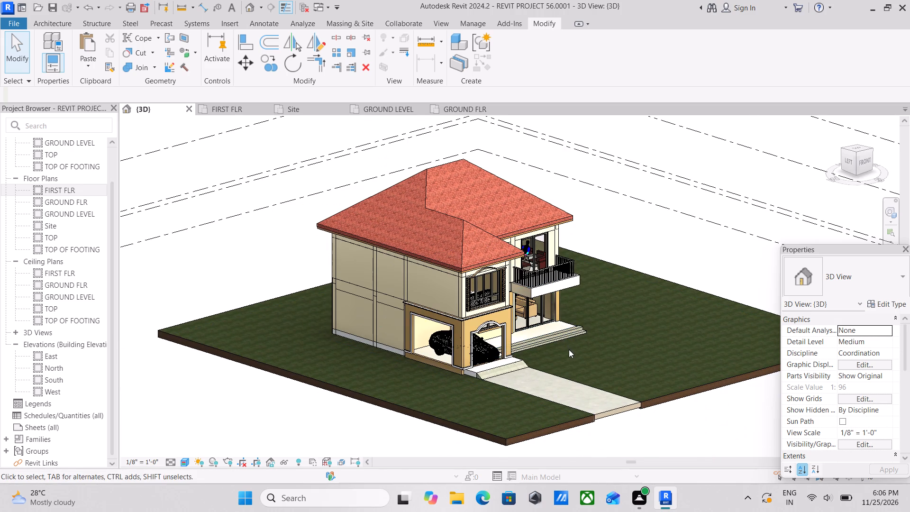
{"action": "middle_click_drag", "start_coordinate": [568, 349], "coordinate": [419, 331], "text": "shift"}
{"action": "middle_click_drag", "start_coordinate": [479, 333], "coordinate": [504, 360]}
{"action": "middle_click_drag", "start_coordinate": [494, 362], "coordinate": [505, 375], "text": "shift"}
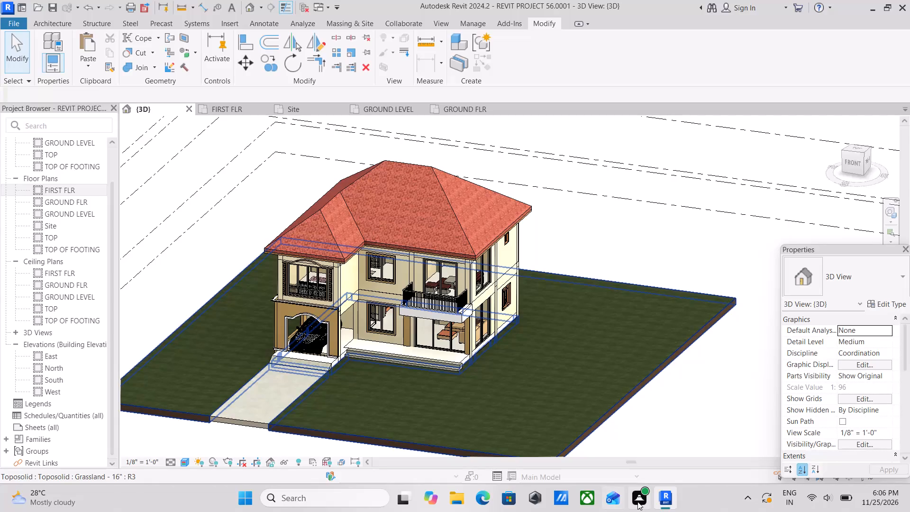
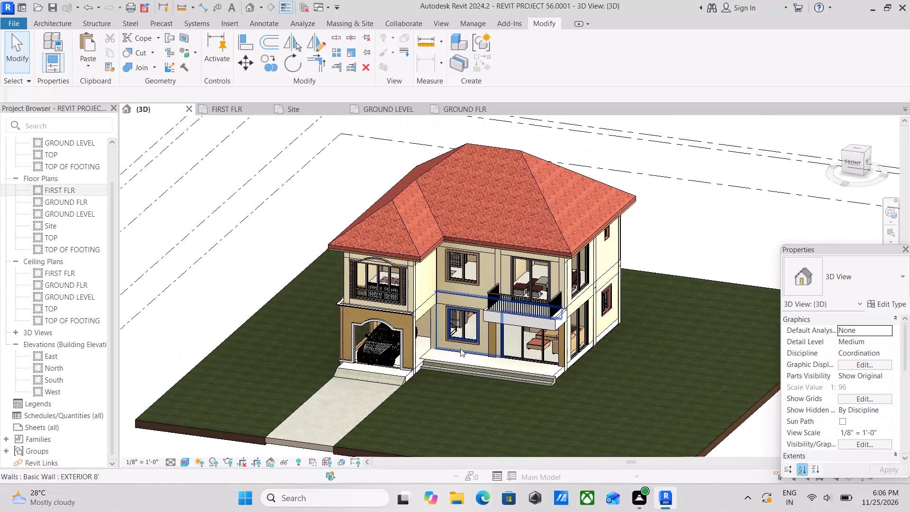
Set the 3D view's visual style to Shaded.
{"action": "scroll", "coordinate": [415, 356], "scroll_direction": "up", "scroll_amount": 3}
{"action": "scroll", "coordinate": [534, 255], "scroll_direction": "up", "scroll_amount": 2}
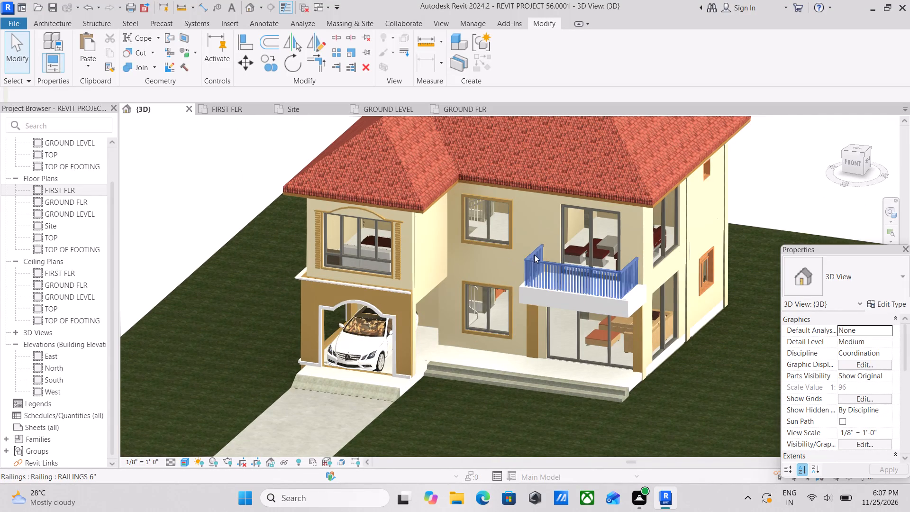
{"action": "scroll", "coordinate": [561, 238], "scroll_direction": "down", "scroll_amount": 1}
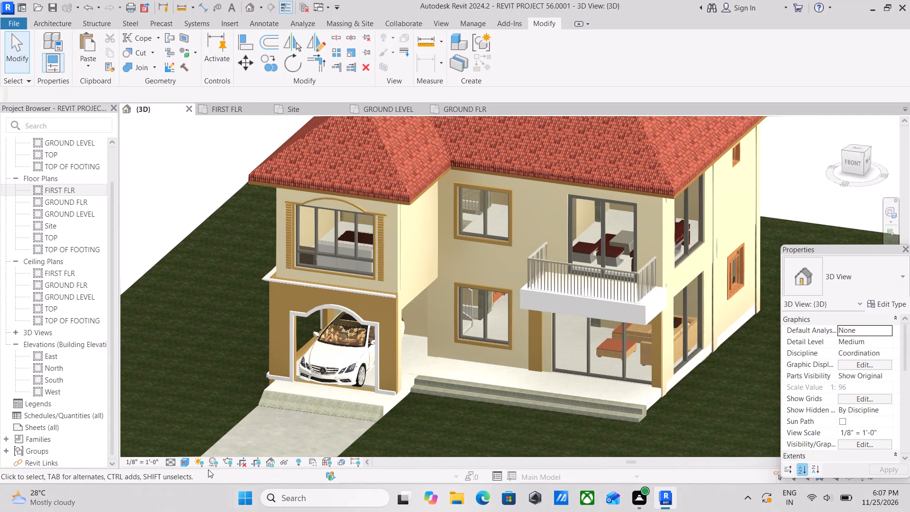
{"action": "left_click", "coordinate": [186, 460]}
{"action": "left_click", "coordinate": [202, 416]}
Examine the shaded house on its site, with the driveway and carport, from the front and left side.
{"action": "scroll", "coordinate": [298, 347], "scroll_direction": "down", "scroll_amount": 3}
{"action": "scroll", "coordinate": [363, 362], "scroll_direction": "down", "scroll_amount": 3}
{"action": "scroll", "coordinate": [405, 377], "scroll_direction": "down", "scroll_amount": 1}
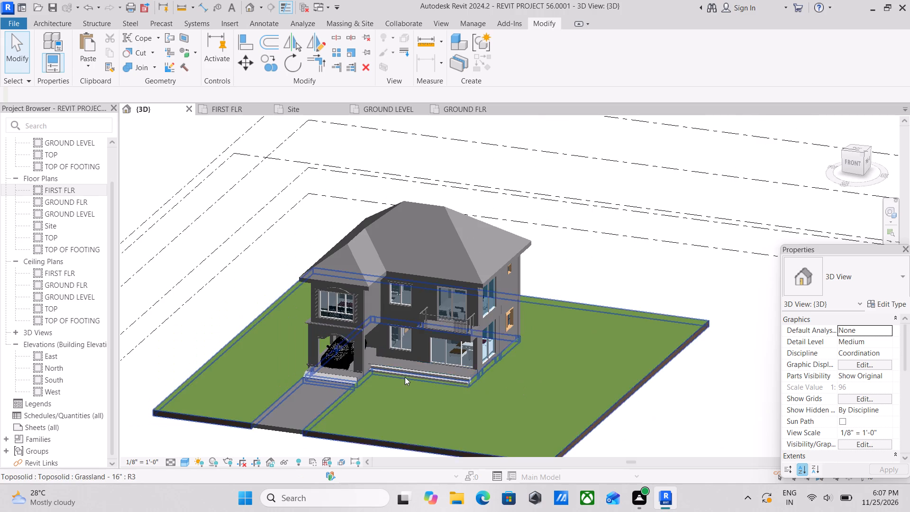
{"action": "scroll", "coordinate": [405, 377], "scroll_direction": "down", "scroll_amount": 1}
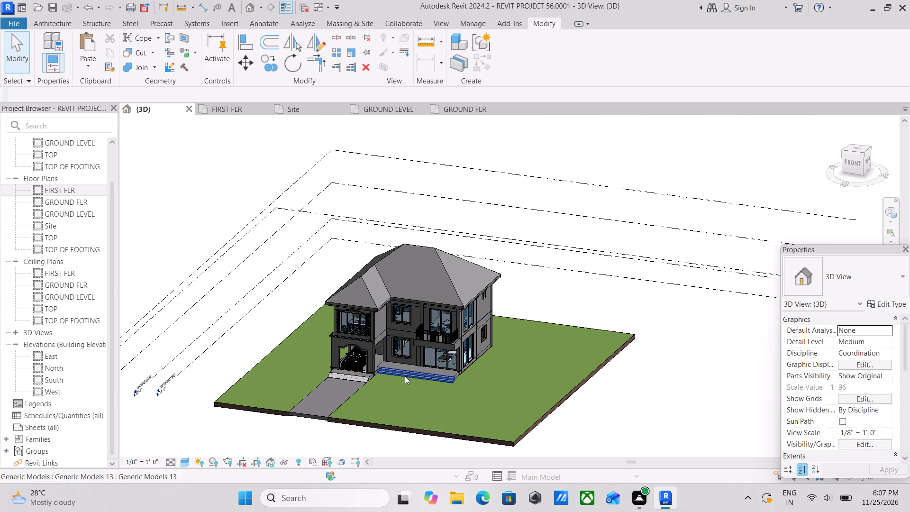
{"action": "scroll", "coordinate": [406, 373], "scroll_direction": "down", "scroll_amount": 3}
{"action": "scroll", "coordinate": [406, 373], "scroll_direction": "up", "scroll_amount": 2}
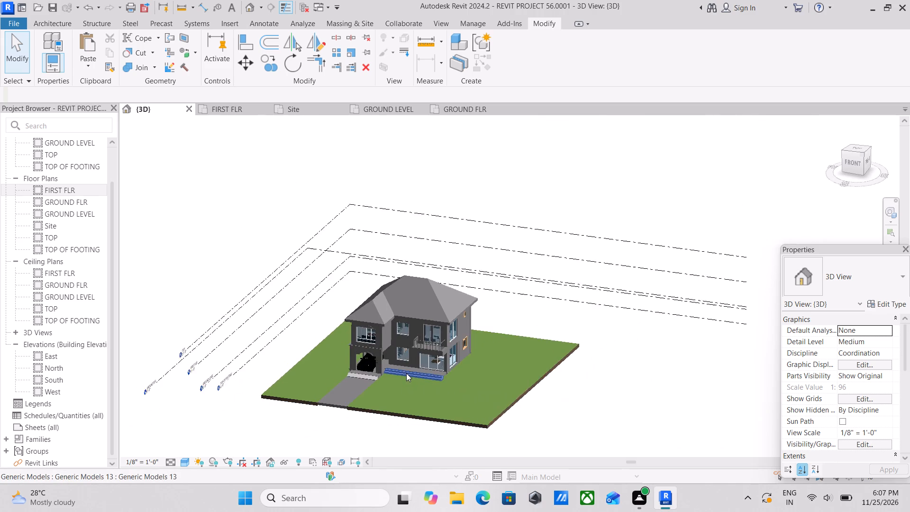
{"action": "scroll", "coordinate": [406, 373], "scroll_direction": "down", "scroll_amount": 1}
{"action": "middle_click_drag", "start_coordinate": [399, 371], "coordinate": [473, 365], "text": "shift"}
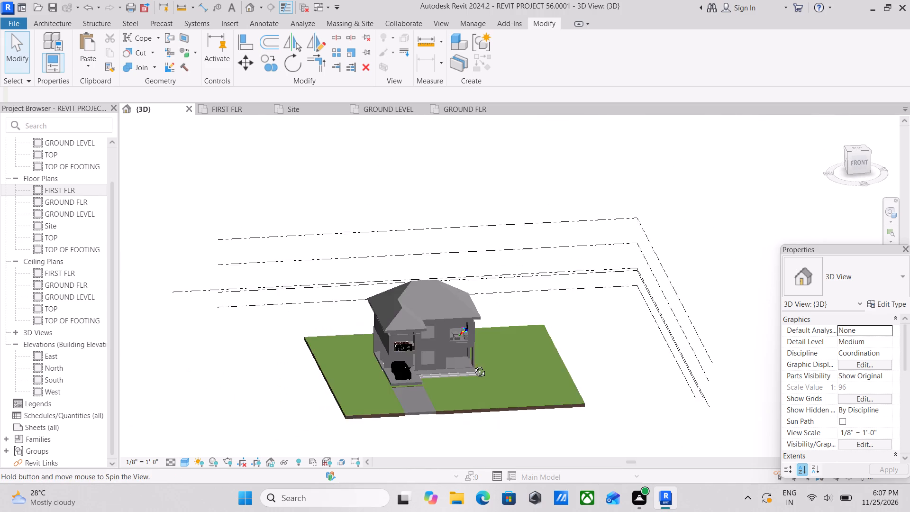
{"action": "middle_click_drag", "start_coordinate": [473, 365], "coordinate": [474, 366], "text": "shift"}
{"action": "scroll", "coordinate": [454, 375], "scroll_direction": "up", "scroll_amount": 5}
{"action": "middle_click_drag", "start_coordinate": [454, 375], "coordinate": [511, 350], "text": "shift"}
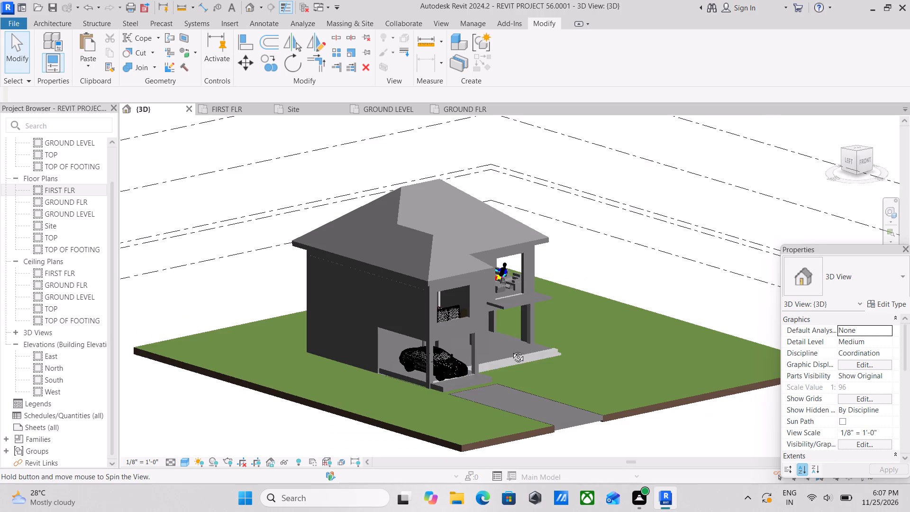
{"action": "middle_click_drag", "start_coordinate": [511, 350], "coordinate": [516, 347], "text": "shift"}
{"action": "middle_click_drag", "start_coordinate": [438, 378], "coordinate": [478, 368], "text": "shift"}
{"action": "scroll", "coordinate": [478, 368], "scroll_direction": "up", "scroll_amount": 1, "text": "shift"}
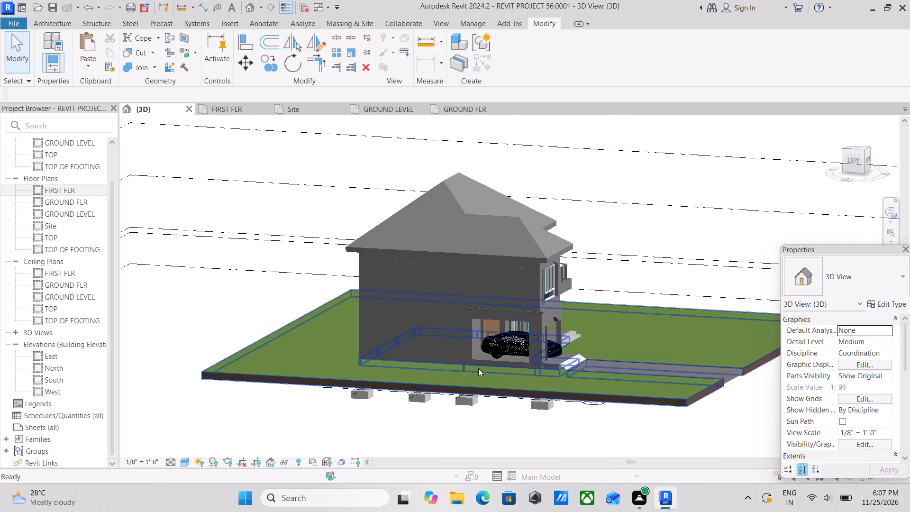
{"action": "scroll", "coordinate": [486, 333], "scroll_direction": "up", "scroll_amount": 3}
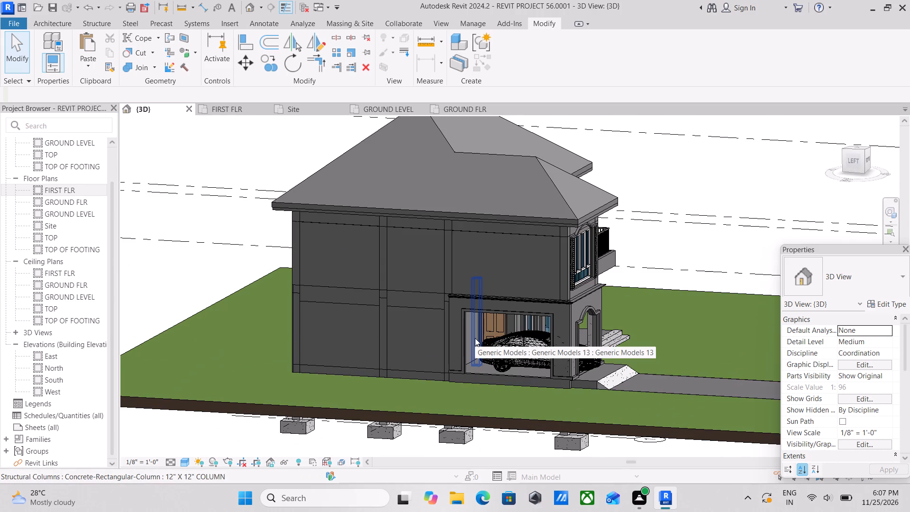
Examine the shaded house all the way round, from the left and rear to the right side and front.
{"action": "scroll", "coordinate": [475, 338], "scroll_direction": "down", "scroll_amount": 4}
{"action": "middle_click_drag", "start_coordinate": [431, 320], "coordinate": [505, 359], "text": "shift"}
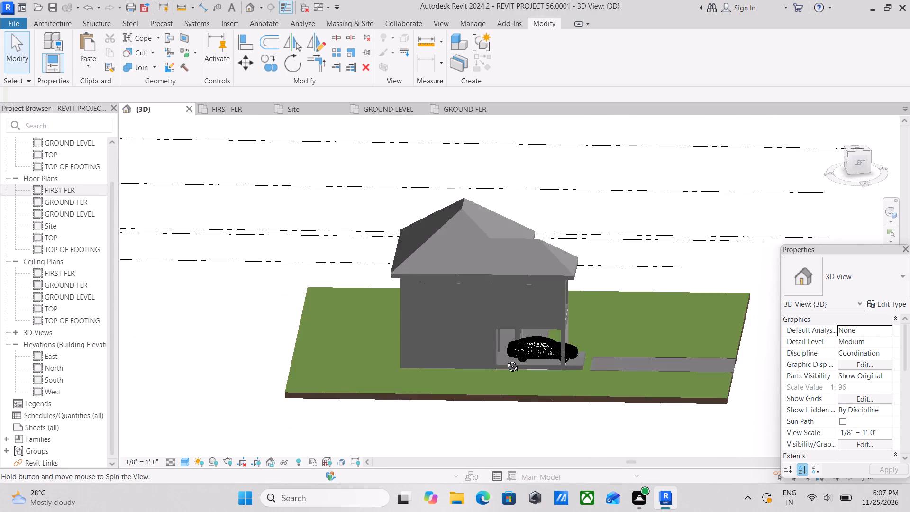
{"action": "middle_click_drag", "start_coordinate": [505, 359], "coordinate": [537, 362], "text": "shift"}
{"action": "middle_click_drag", "start_coordinate": [513, 355], "coordinate": [558, 340], "text": "shift"}
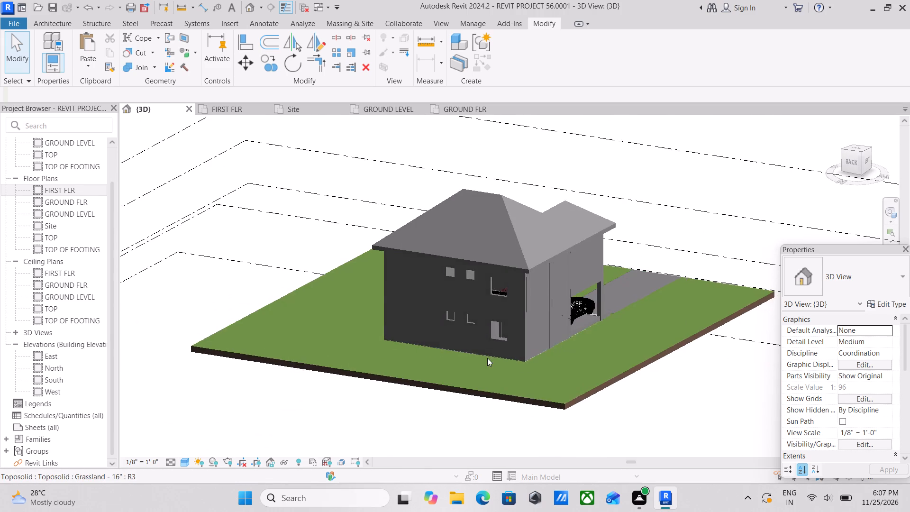
{"action": "middle_click_drag", "start_coordinate": [488, 358], "coordinate": [630, 320], "text": "shift"}
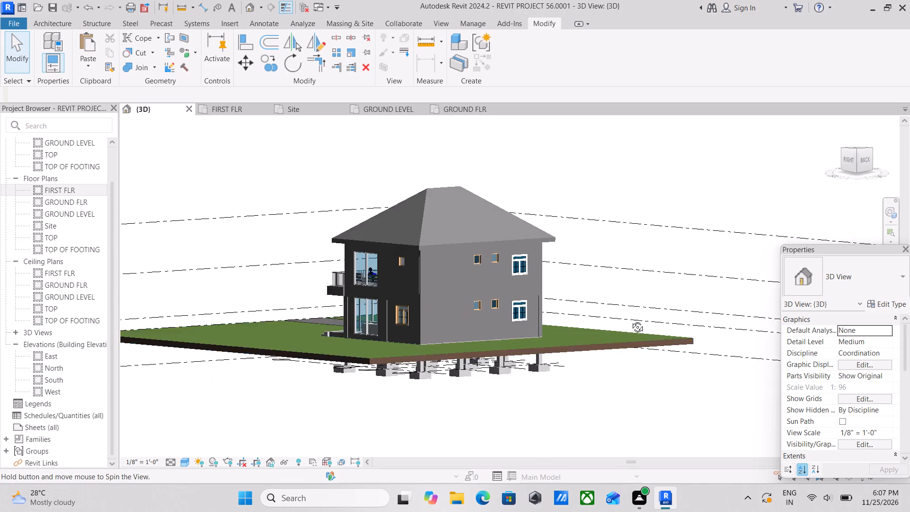
{"action": "middle_click_drag", "start_coordinate": [630, 320], "coordinate": [669, 274], "text": "shift"}
{"action": "middle_click_drag", "start_coordinate": [539, 328], "coordinate": [574, 355], "text": "shift"}
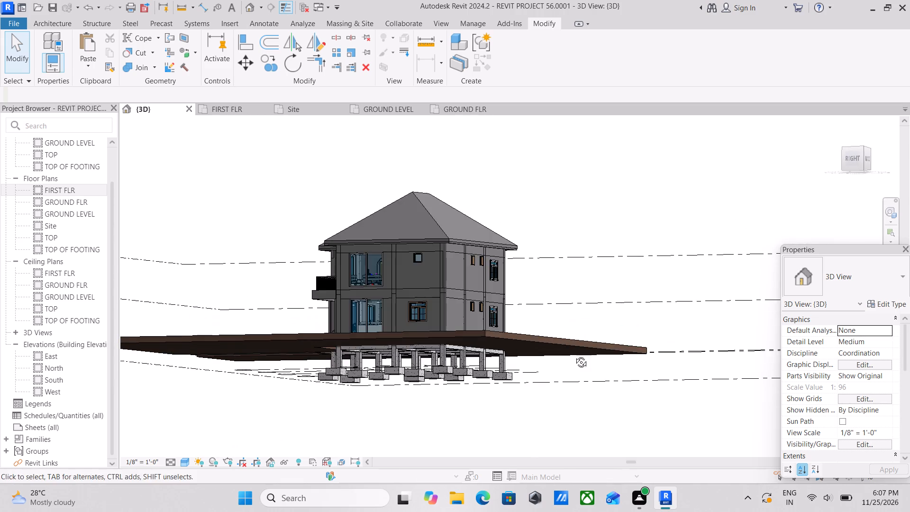
{"action": "middle_click_drag", "start_coordinate": [574, 355], "coordinate": [620, 394], "text": "shift"}
{"action": "middle_click_drag", "start_coordinate": [509, 366], "coordinate": [531, 365], "text": "shift"}
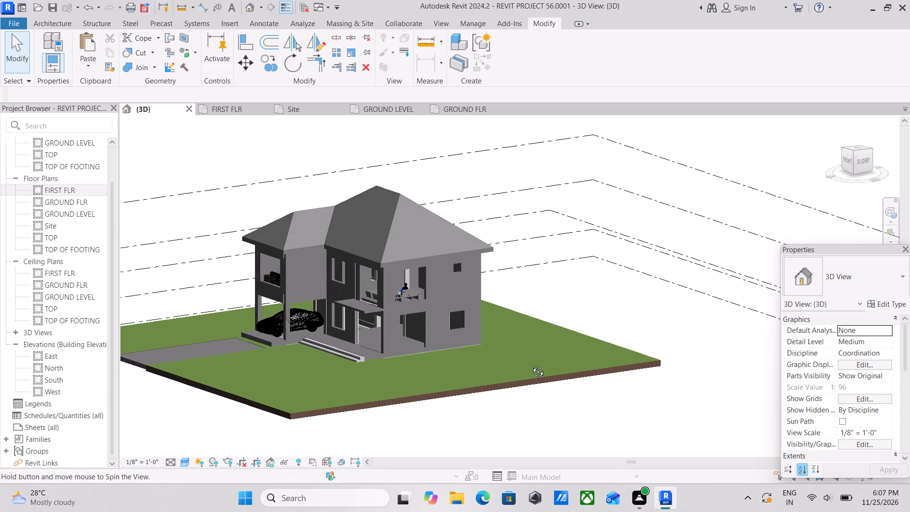
{"action": "middle_click_drag", "start_coordinate": [531, 365], "coordinate": [499, 371], "text": "shift"}
{"action": "middle_click_drag", "start_coordinate": [390, 372], "coordinate": [455, 386]}
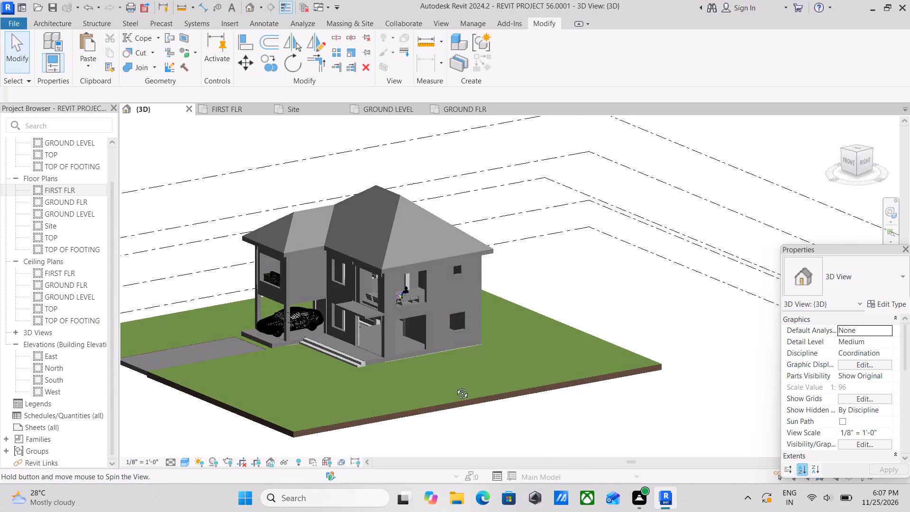
{"action": "middle_click_drag", "start_coordinate": [455, 386], "coordinate": [523, 405]}
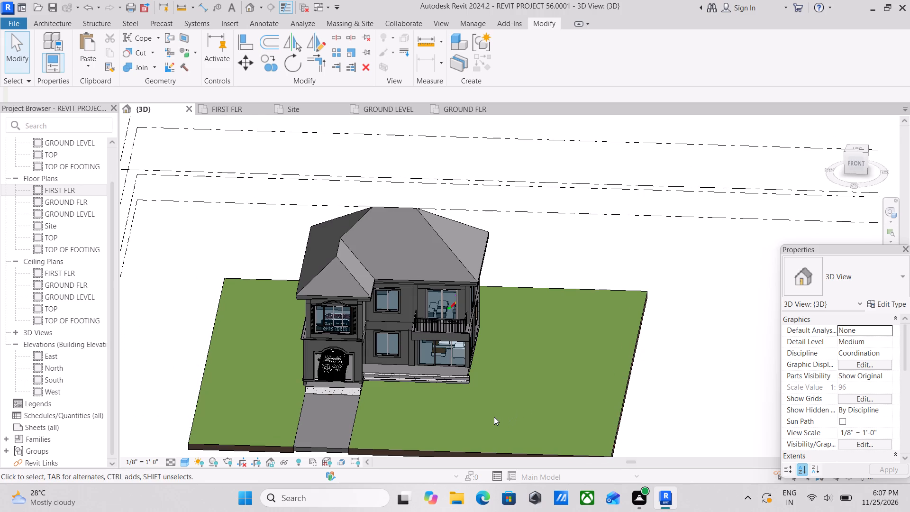
{"action": "middle_click_drag", "start_coordinate": [495, 406], "coordinate": [470, 396], "text": "shift"}
Examine the porch stairs, balcony and side windows of the house from the front-right, right and rear-right.
{"action": "scroll", "coordinate": [406, 376], "scroll_direction": "up", "scroll_amount": 3}
{"action": "scroll", "coordinate": [452, 362], "scroll_direction": "up", "scroll_amount": 1, "text": "shift"}
{"action": "middle_click_drag", "start_coordinate": [452, 362], "coordinate": [395, 352], "text": "shift"}
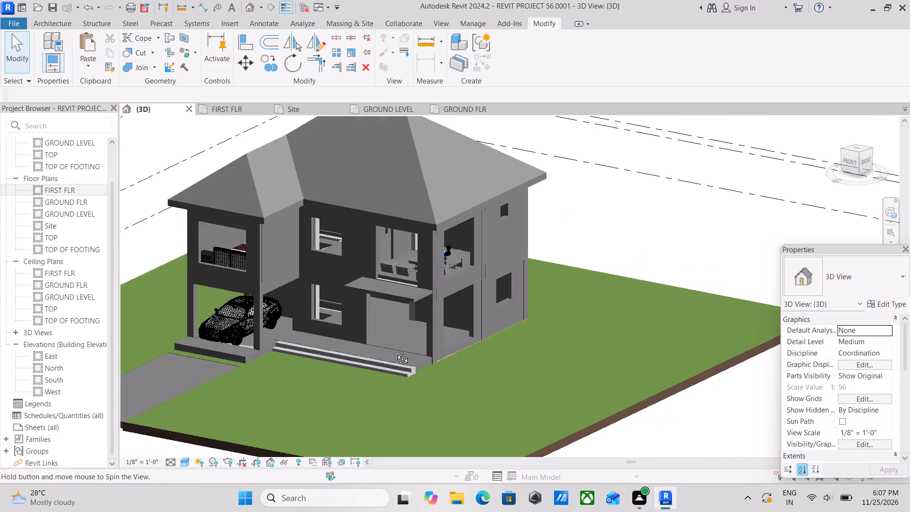
{"action": "middle_click_drag", "start_coordinate": [395, 352], "coordinate": [332, 345], "text": "shift"}
{"action": "middle_click_drag", "start_coordinate": [437, 331], "coordinate": [571, 412]}
{"action": "scroll", "coordinate": [571, 412], "scroll_direction": "up", "scroll_amount": 1}
{"action": "middle_click_drag", "start_coordinate": [571, 412], "coordinate": [571, 411], "text": "shift"}
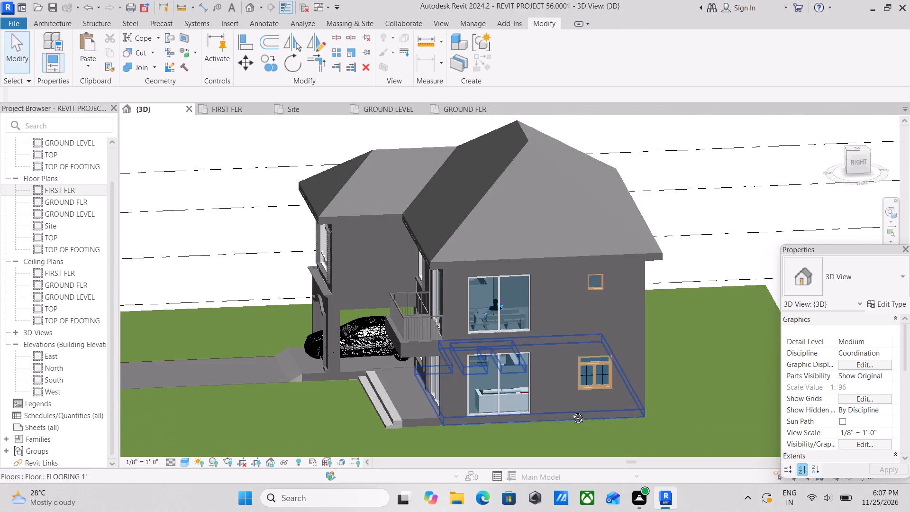
{"action": "middle_click_drag", "start_coordinate": [571, 411], "coordinate": [599, 379], "text": "shift"}
{"action": "scroll", "coordinate": [599, 379], "scroll_direction": "down", "scroll_amount": 1, "text": "shift"}
{"action": "middle_click_drag", "start_coordinate": [599, 379], "coordinate": [547, 440], "text": "shift"}
{"action": "middle_click_drag", "start_coordinate": [577, 408], "coordinate": [534, 379], "text": "shift"}
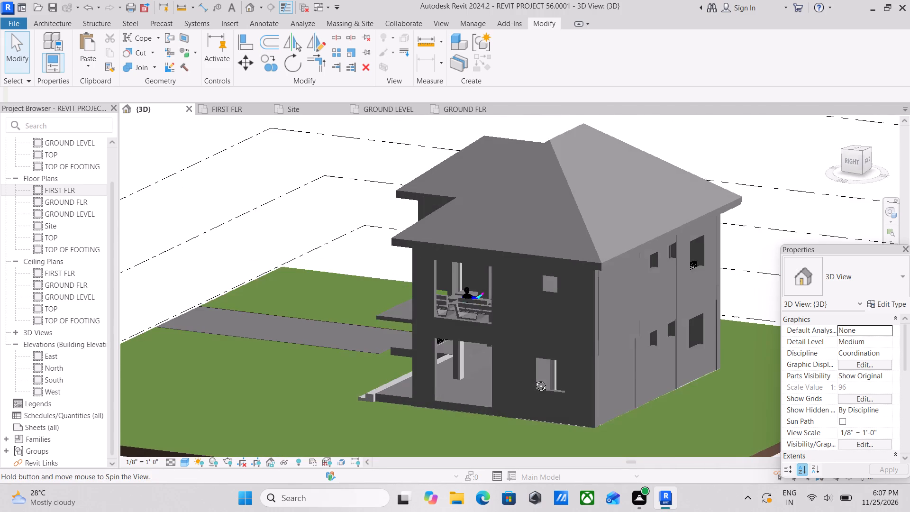
{"action": "middle_click_drag", "start_coordinate": [534, 379], "coordinate": [534, 379], "text": "shift"}
{"action": "scroll", "coordinate": [534, 380], "scroll_direction": "up", "scroll_amount": 2}
{"action": "middle_click_drag", "start_coordinate": [531, 380], "coordinate": [664, 388]}
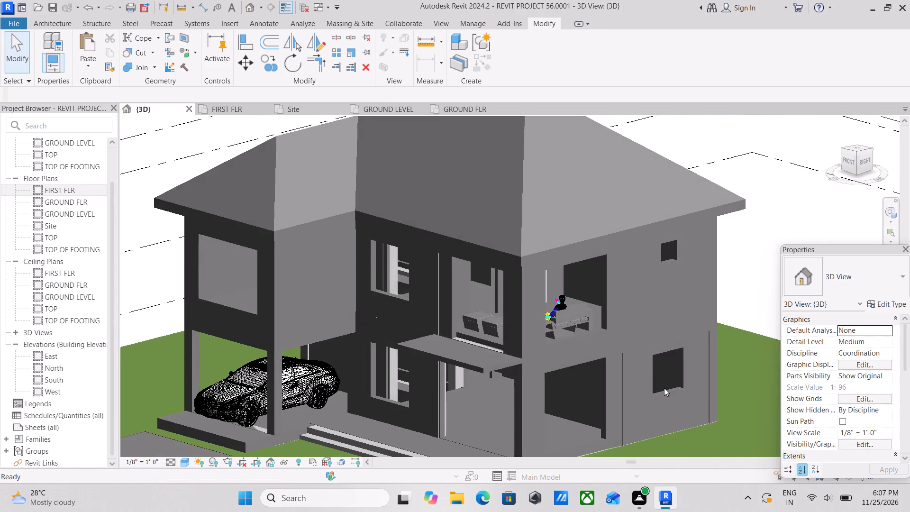
{"action": "middle_click_drag", "start_coordinate": [664, 388], "coordinate": [690, 385]}
Examine up close the first-floor balcony, the sliding doors and the windows at the house's front-right corner.
{"action": "scroll", "coordinate": [690, 385], "scroll_direction": "up", "scroll_amount": 1}
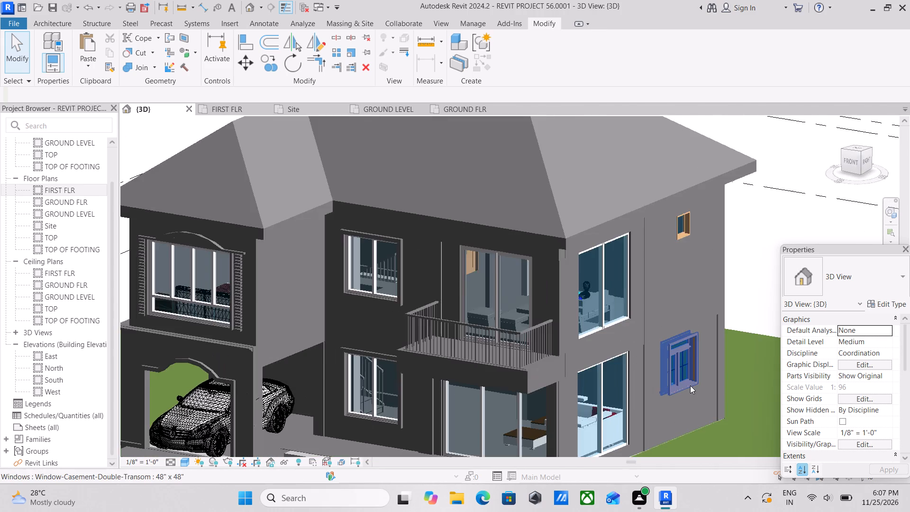
{"action": "scroll", "coordinate": [690, 385], "scroll_direction": "down", "scroll_amount": 2}
{"action": "scroll", "coordinate": [604, 364], "scroll_direction": "down", "scroll_amount": 2}
{"action": "middle_click_drag", "start_coordinate": [604, 363], "coordinate": [378, 351]}
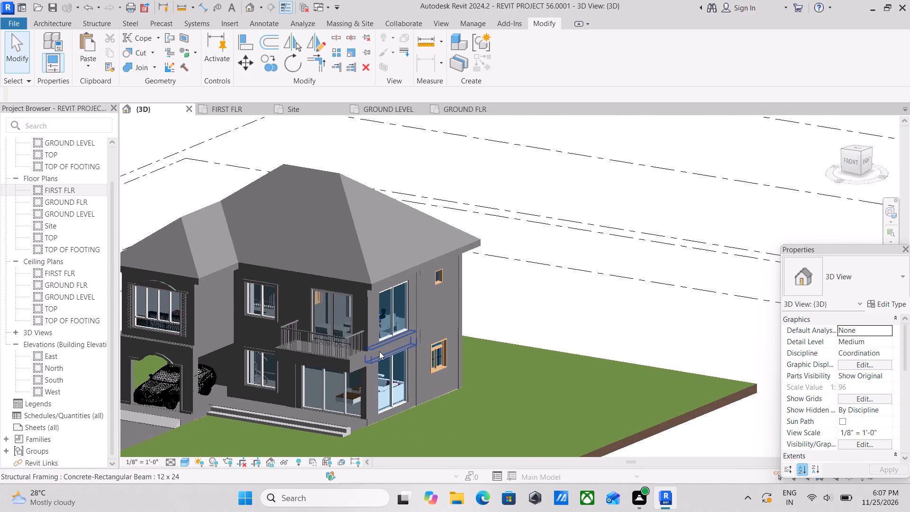
{"action": "scroll", "coordinate": [380, 351], "scroll_direction": "up", "scroll_amount": 6}
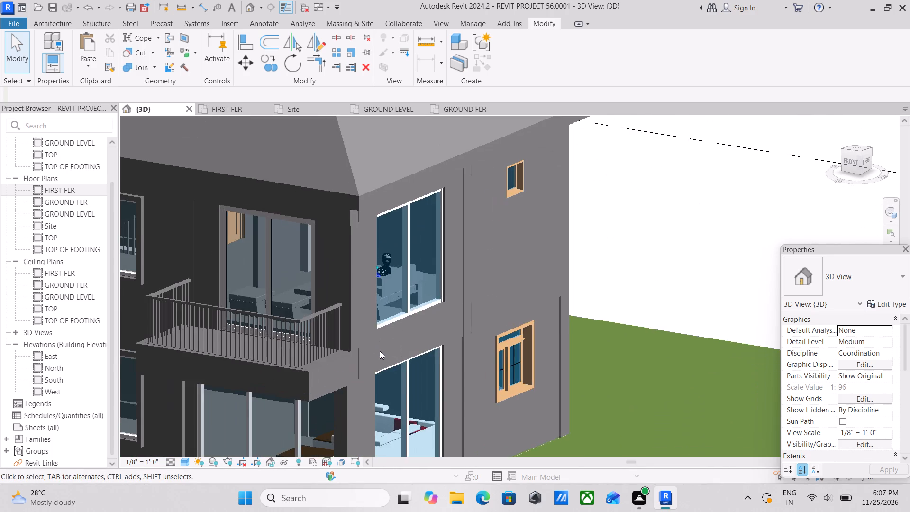
{"action": "middle_click_drag", "start_coordinate": [380, 352], "coordinate": [403, 400]}
{"action": "scroll", "coordinate": [356, 317], "scroll_direction": "down", "scroll_amount": 1}
{"action": "middle_click_drag", "start_coordinate": [360, 316], "coordinate": [455, 314]}
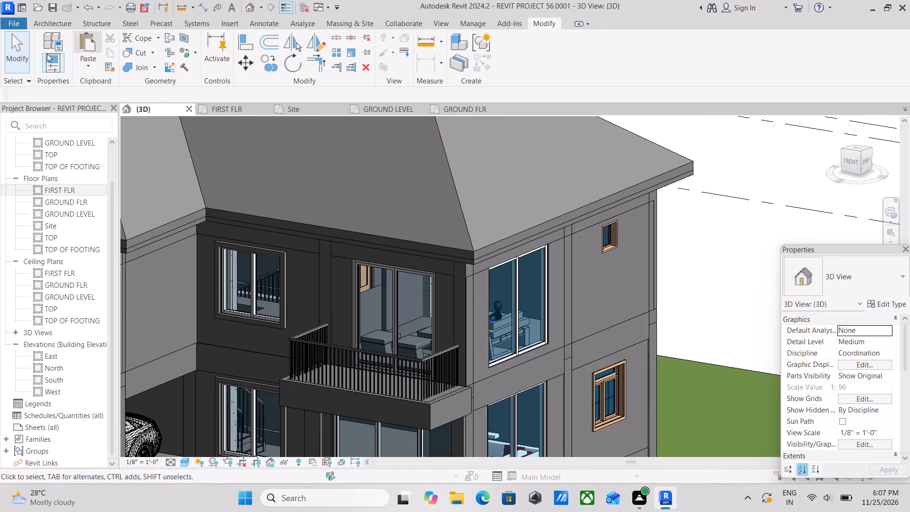
{"action": "scroll", "coordinate": [117, 39], "scroll_direction": "down", "scroll_amount": 1}
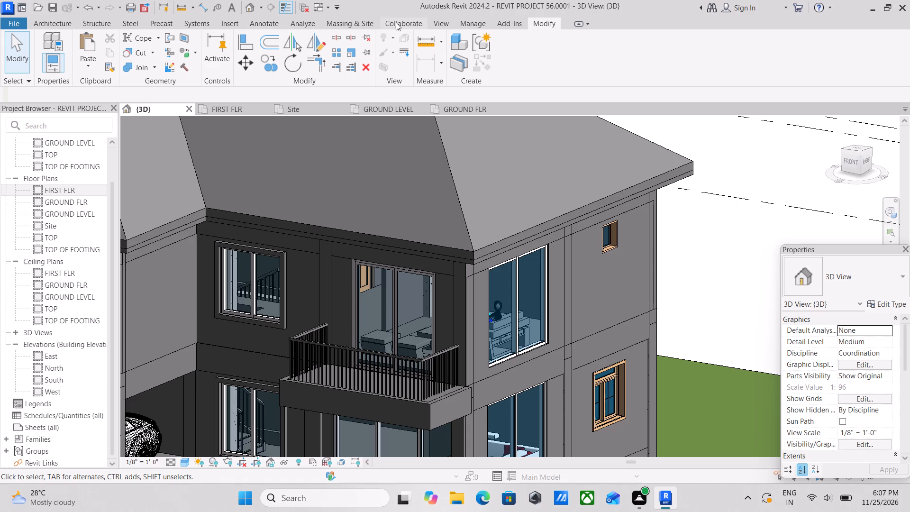
Start a new sheet and open the US folder of the Imperial library to load a titleblock family.
{"action": "left_click", "coordinate": [442, 20]}
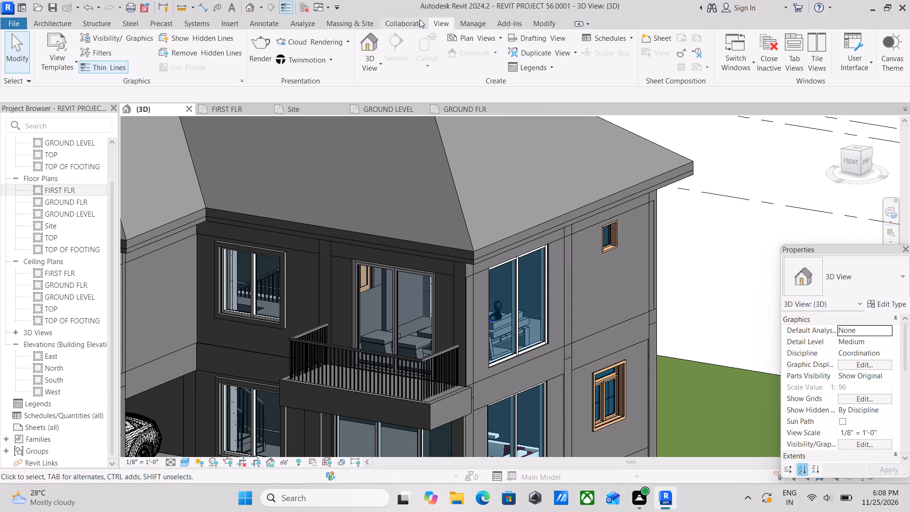
{"action": "scroll", "coordinate": [519, 270], "scroll_direction": "up", "scroll_amount": 3}
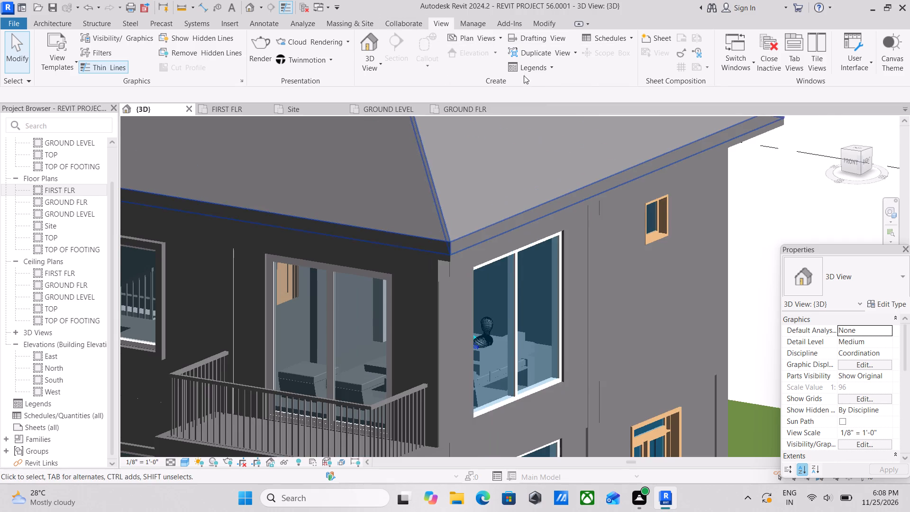
{"action": "left_click", "coordinate": [653, 38]}
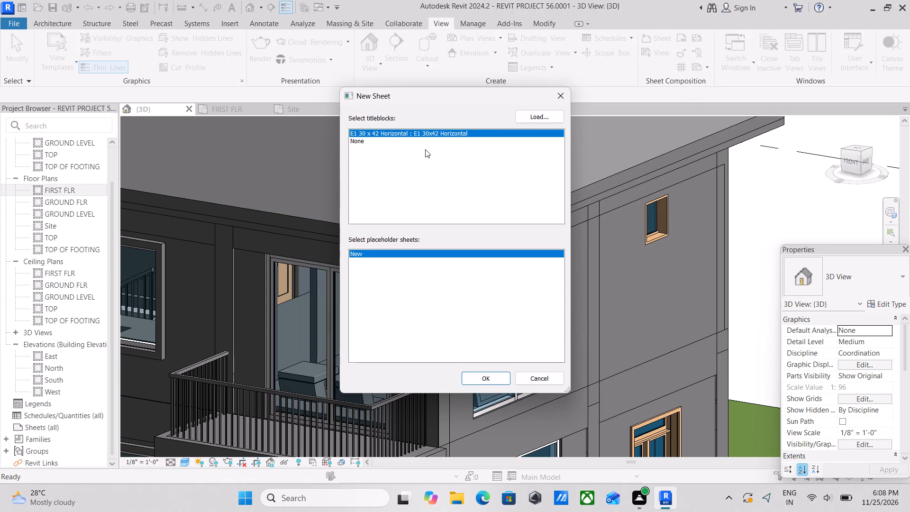
{"action": "left_click", "coordinate": [546, 114]}
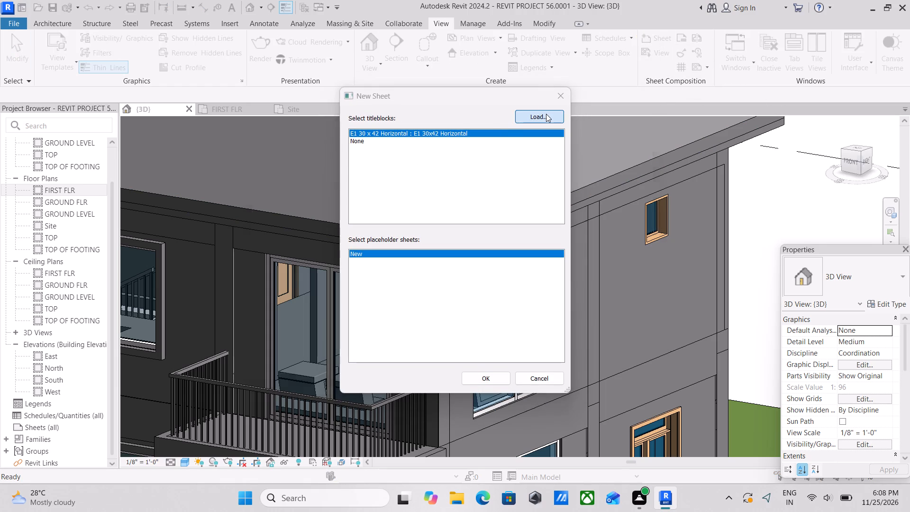
{"action": "scroll", "coordinate": [260, 284], "scroll_direction": "down", "scroll_amount": 4}
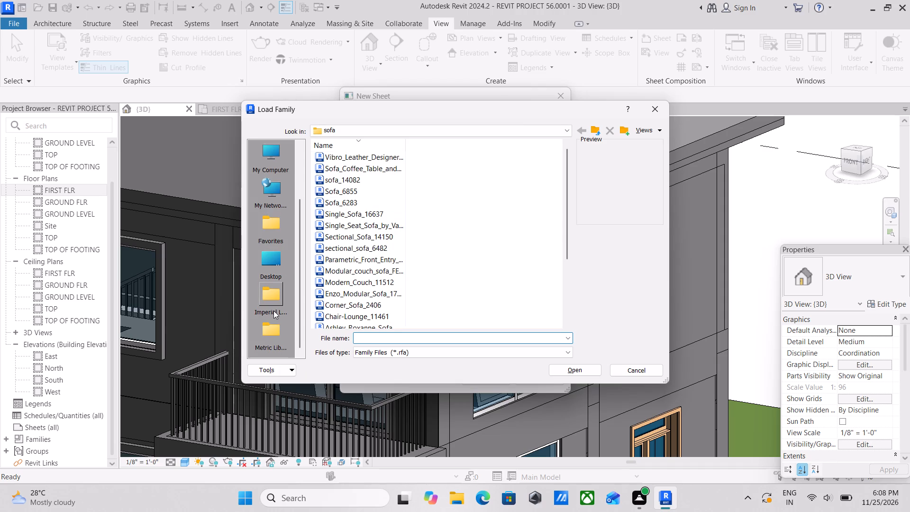
{"action": "scroll", "coordinate": [273, 311], "scroll_direction": "down", "scroll_amount": 2}
{"action": "double_click", "coordinate": [271, 296]}
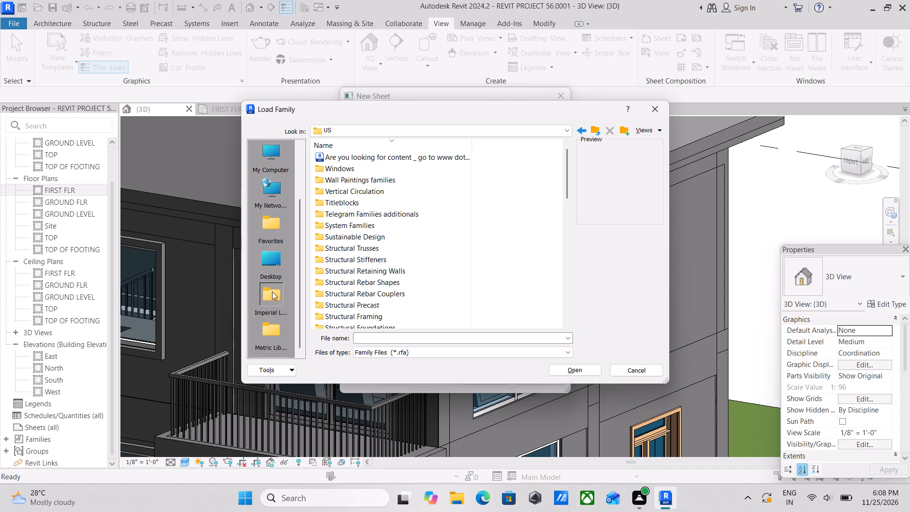
{"action": "scroll", "coordinate": [273, 291], "scroll_direction": "down", "scroll_amount": 4}
{"action": "scroll", "coordinate": [349, 302], "scroll_direction": "down", "scroll_amount": 8}
{"action": "scroll", "coordinate": [273, 325], "scroll_direction": "down", "scroll_amount": 3}
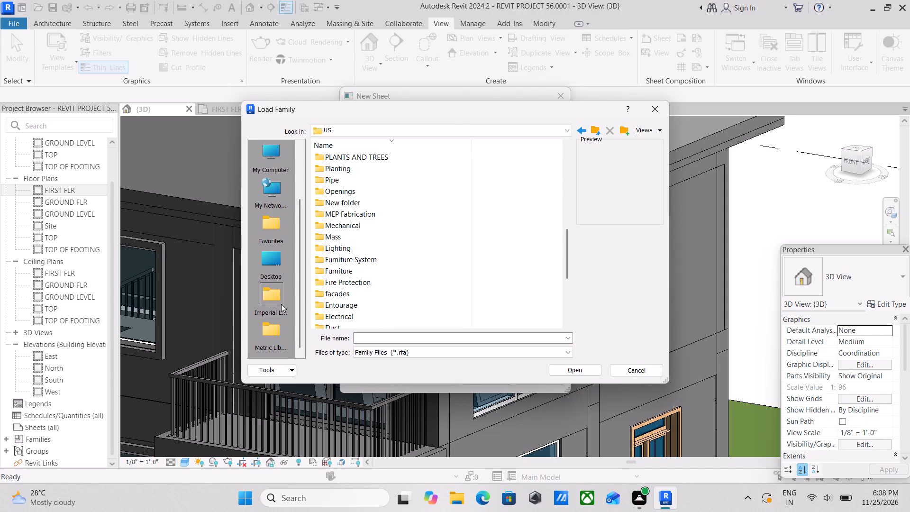
Check the Desktop and Downloads locations for a titleblock family to load.
{"action": "double_click", "coordinate": [268, 260]}
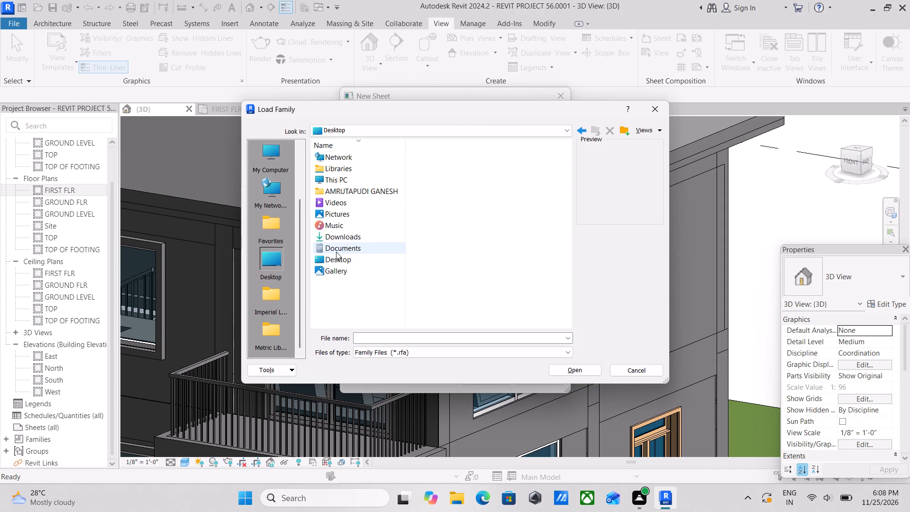
{"action": "scroll", "coordinate": [336, 241], "scroll_direction": "down", "scroll_amount": 2}
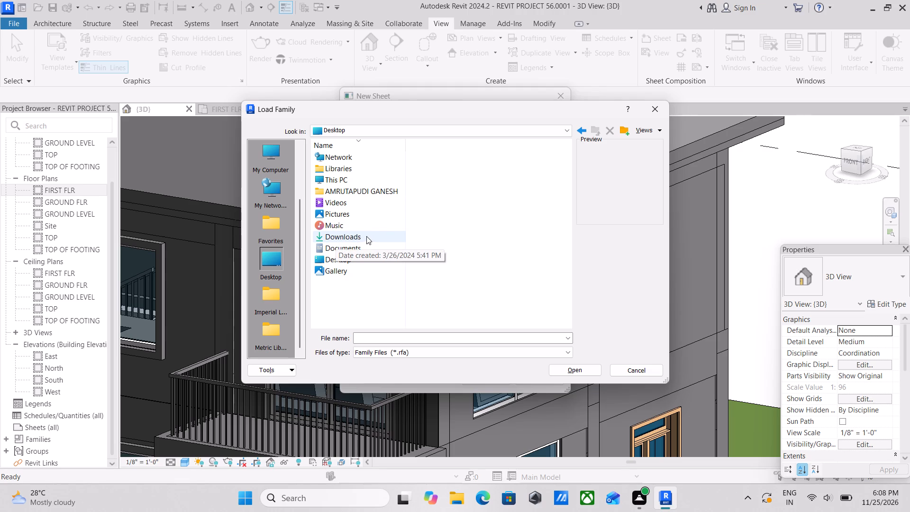
{"action": "double_click", "coordinate": [354, 236]}
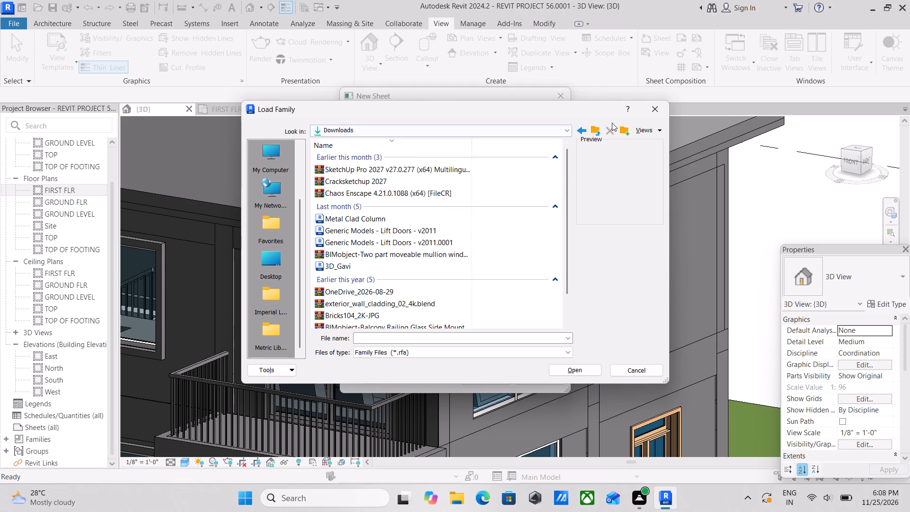
{"action": "left_click", "coordinate": [583, 130]}
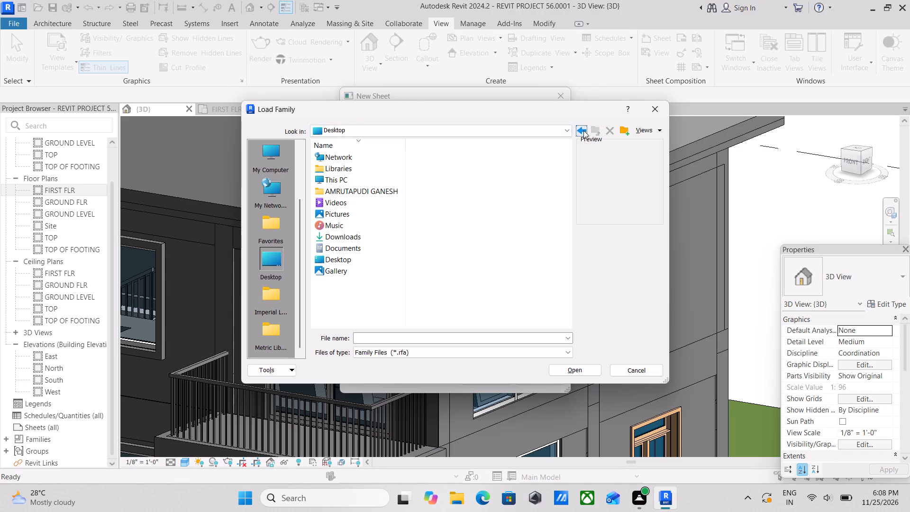
{"action": "left_click", "coordinate": [583, 130]}
{"action": "scroll", "coordinate": [268, 264], "scroll_direction": "down", "scroll_amount": 2}
{"action": "scroll", "coordinate": [269, 331], "scroll_direction": "up", "scroll_amount": 2}
{"action": "scroll", "coordinate": [273, 326], "scroll_direction": "down", "scroll_amount": 4}
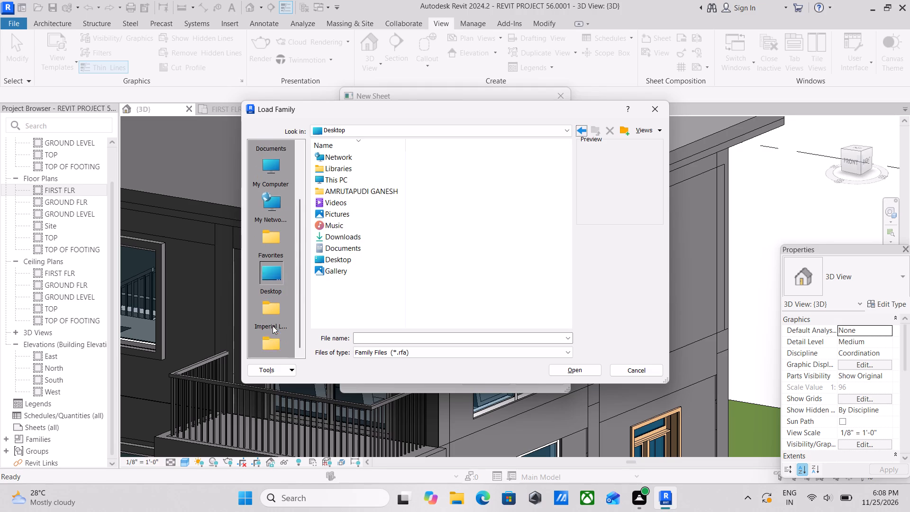
{"action": "scroll", "coordinate": [273, 324], "scroll_direction": "down", "scroll_amount": 3}
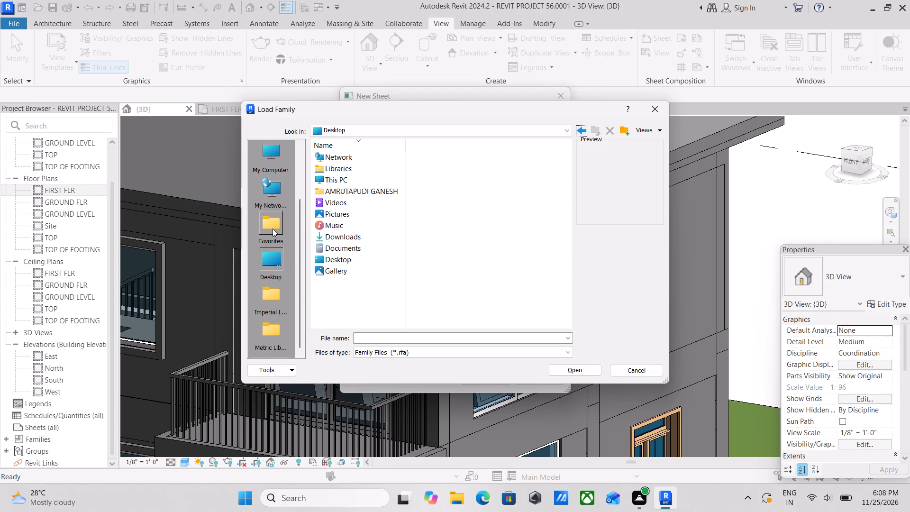
{"action": "scroll", "coordinate": [268, 208], "scroll_direction": "up", "scroll_amount": 1}
{"action": "scroll", "coordinate": [268, 208], "scroll_direction": "down", "scroll_amount": 3}
{"action": "scroll", "coordinate": [264, 299], "scroll_direction": "down", "scroll_amount": 2}
Return to the US folder of the Imperial library and look through its folders for the titleblock families.
{"action": "double_click", "coordinate": [271, 299]}
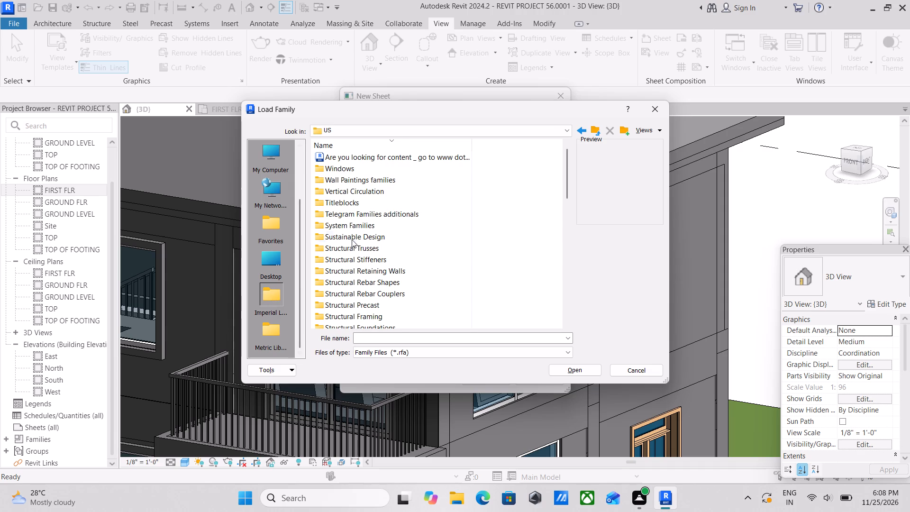
{"action": "scroll", "coordinate": [372, 226], "scroll_direction": "down", "scroll_amount": 8}
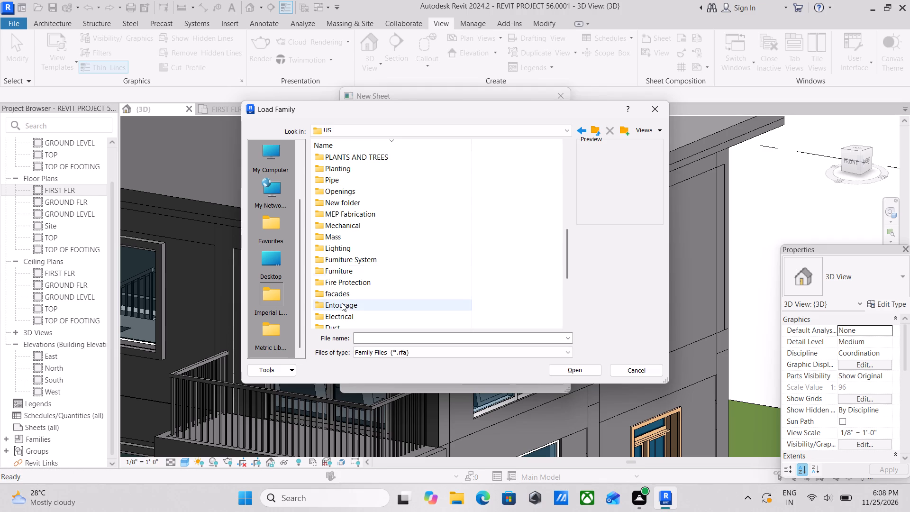
{"action": "scroll", "coordinate": [342, 303], "scroll_direction": "down", "scroll_amount": 1}
{"action": "scroll", "coordinate": [355, 276], "scroll_direction": "up", "scroll_amount": 1}
{"action": "scroll", "coordinate": [355, 276], "scroll_direction": "down", "scroll_amount": 7}
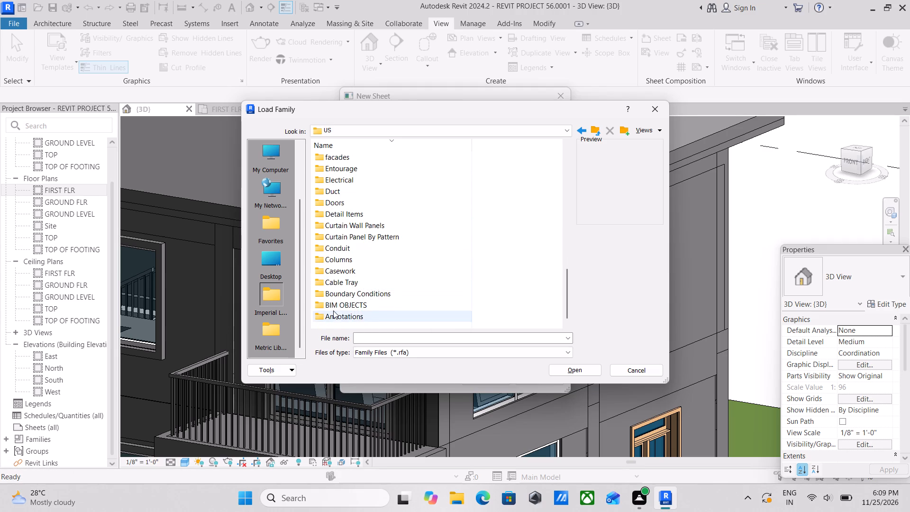
{"action": "scroll", "coordinate": [337, 302], "scroll_direction": "up", "scroll_amount": 4}
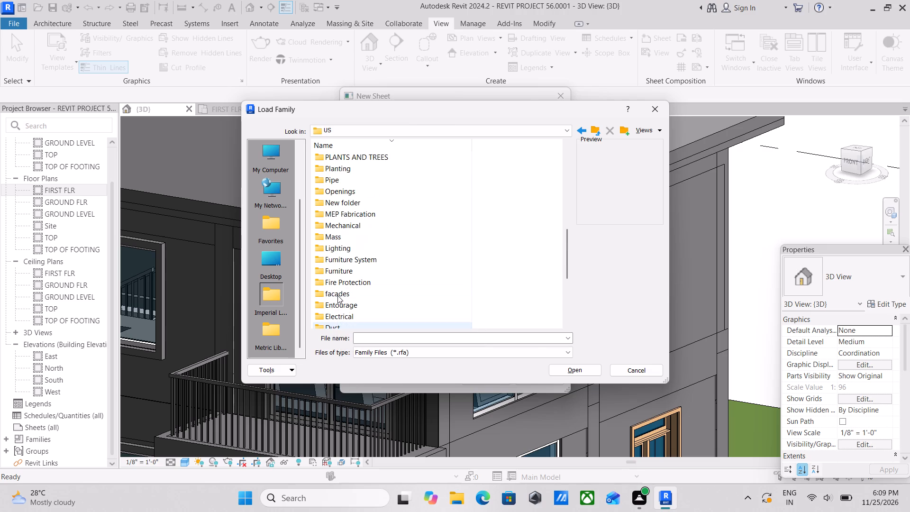
{"action": "scroll", "coordinate": [337, 295], "scroll_direction": "up", "scroll_amount": 4}
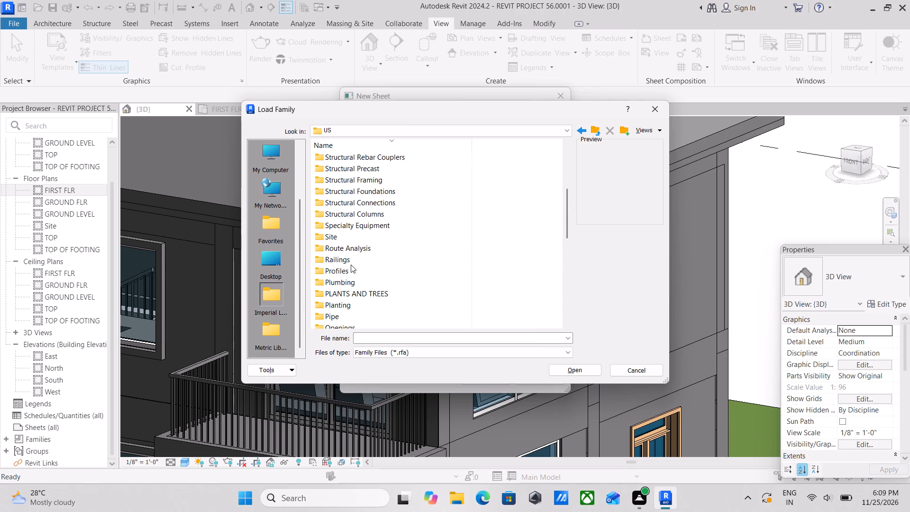
{"action": "scroll", "coordinate": [351, 265], "scroll_direction": "down", "scroll_amount": 2}
{"action": "scroll", "coordinate": [351, 265], "scroll_direction": "up", "scroll_amount": 9}
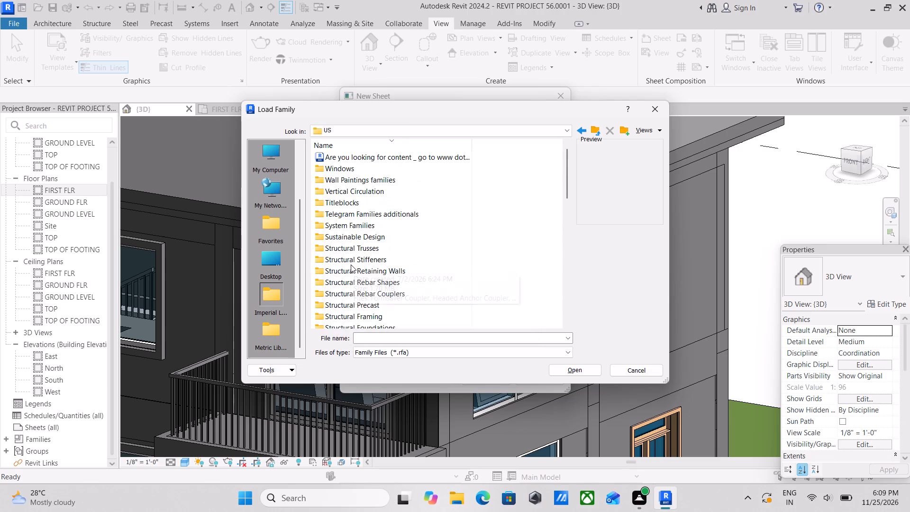
{"action": "scroll", "coordinate": [351, 265], "scroll_direction": "up", "scroll_amount": 2}
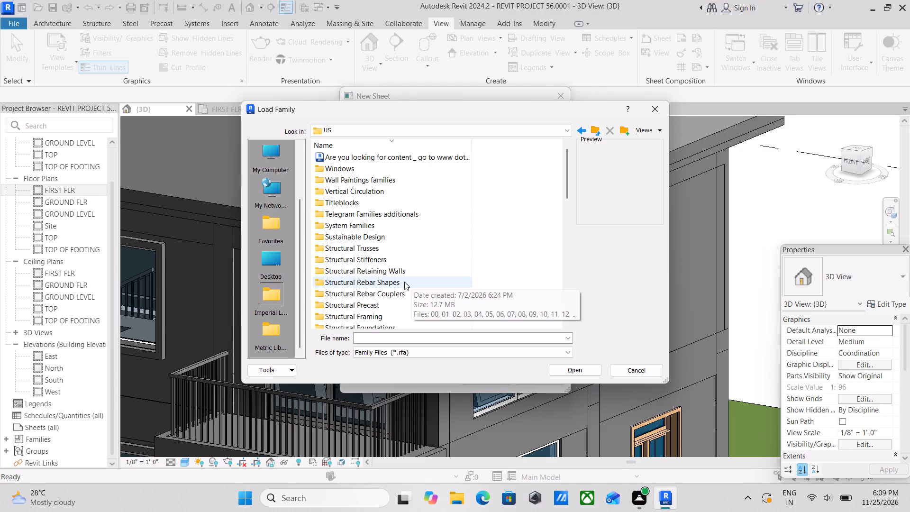
{"action": "scroll", "coordinate": [401, 282], "scroll_direction": "down", "scroll_amount": 7}
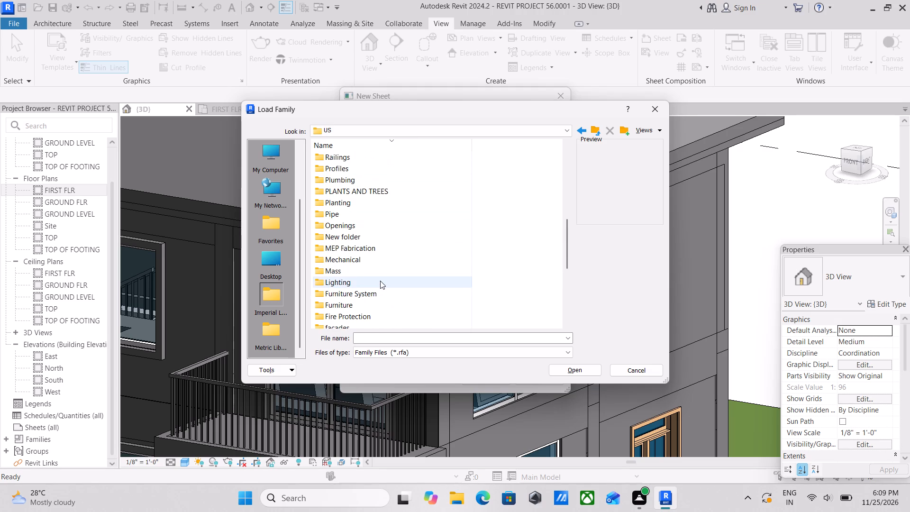
{"action": "scroll", "coordinate": [380, 275], "scroll_direction": "down", "scroll_amount": 5}
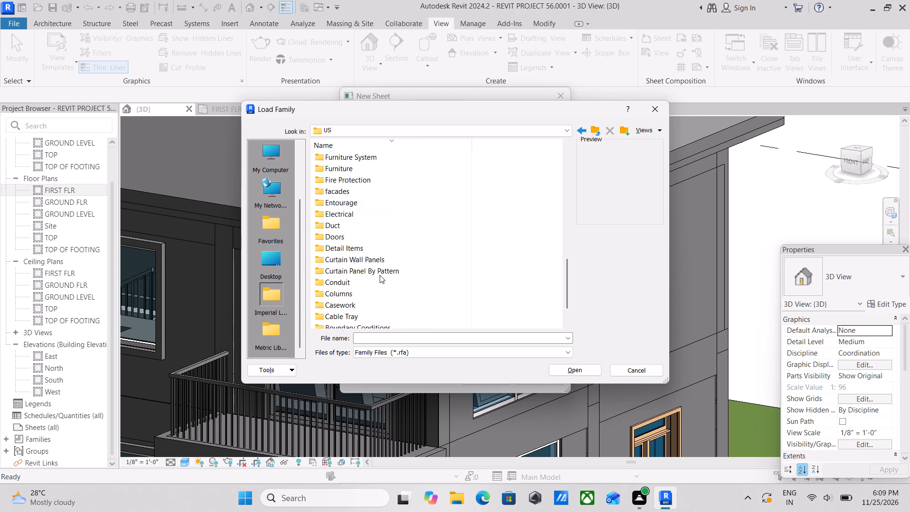
{"action": "scroll", "coordinate": [380, 275], "scroll_direction": "down", "scroll_amount": 3}
{"action": "scroll", "coordinate": [380, 275], "scroll_direction": "up", "scroll_amount": 10}
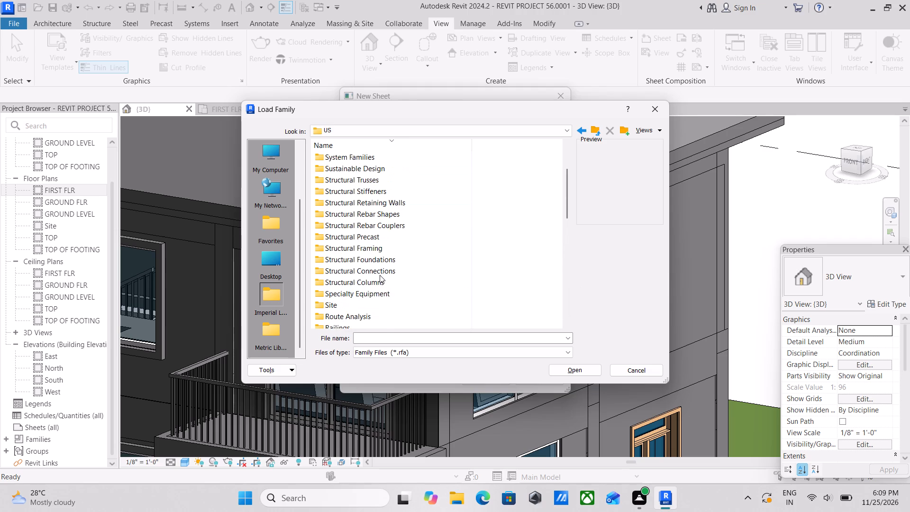
{"action": "scroll", "coordinate": [380, 275], "scroll_direction": "up", "scroll_amount": 3}
{"action": "scroll", "coordinate": [380, 275], "scroll_direction": "down", "scroll_amount": 11}
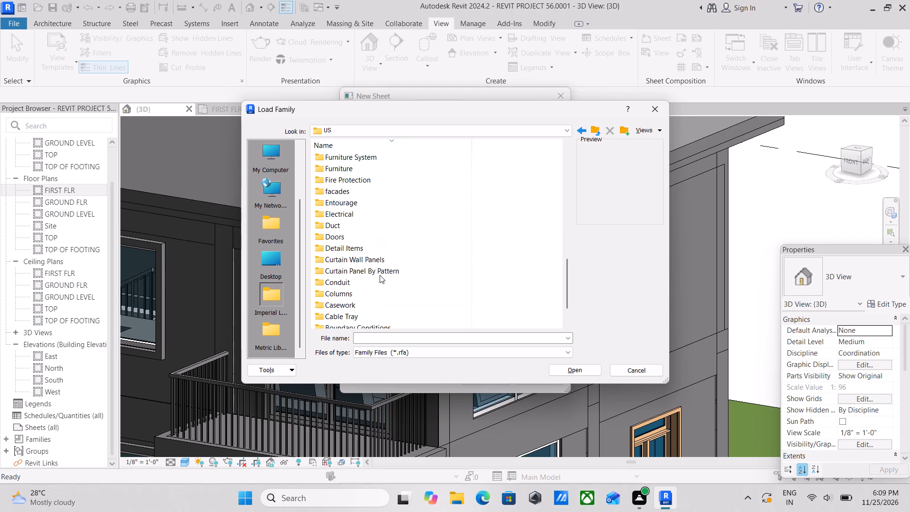
{"action": "scroll", "coordinate": [380, 275], "scroll_direction": "down", "scroll_amount": 8}
{"action": "scroll", "coordinate": [333, 265], "scroll_direction": "down", "scroll_amount": 2}
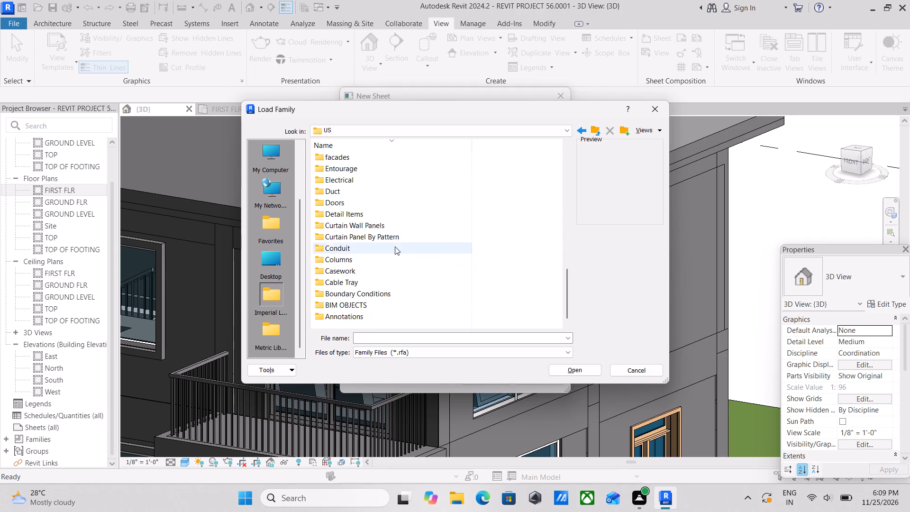
{"action": "scroll", "coordinate": [476, 204], "scroll_direction": "down", "scroll_amount": 3}
{"action": "scroll", "coordinate": [456, 206], "scroll_direction": "up", "scroll_amount": 2}
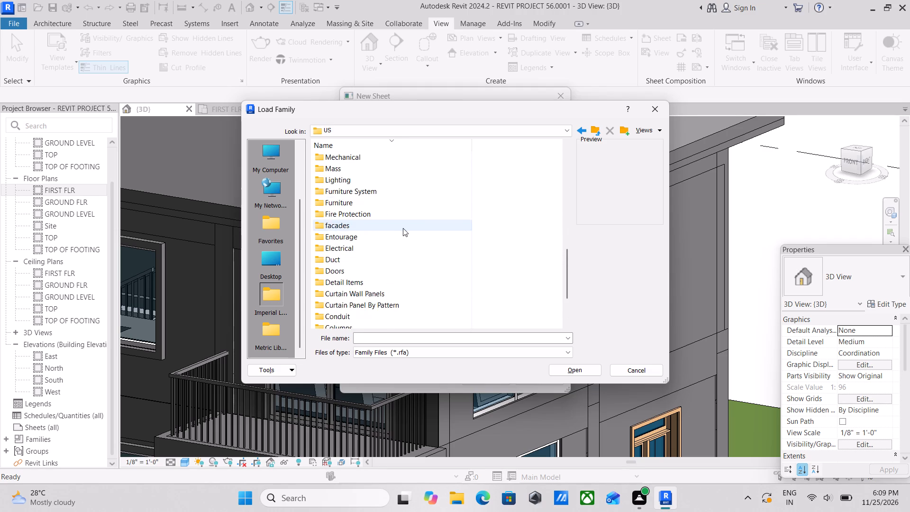
{"action": "scroll", "coordinate": [401, 228], "scroll_direction": "up", "scroll_amount": 10}
{"action": "scroll", "coordinate": [321, 187], "scroll_direction": "up", "scroll_amount": 3}
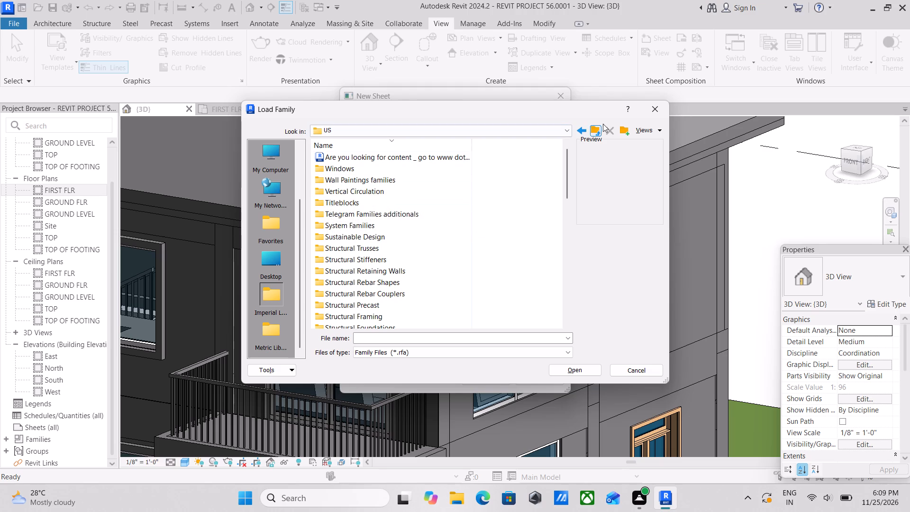
{"action": "scroll", "coordinate": [392, 226], "scroll_direction": "up", "scroll_amount": 3}
{"action": "scroll", "coordinate": [358, 287], "scroll_direction": "down", "scroll_amount": 3}
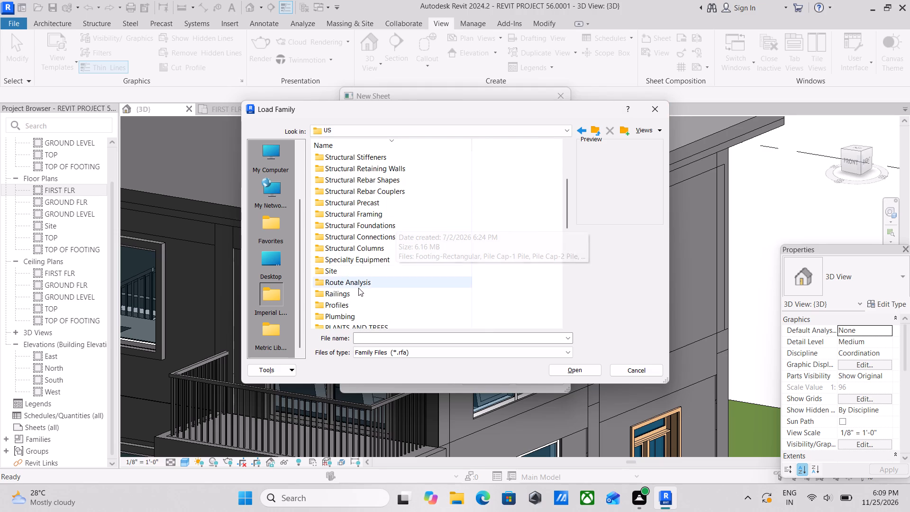
{"action": "scroll", "coordinate": [352, 309], "scroll_direction": "down", "scroll_amount": 3}
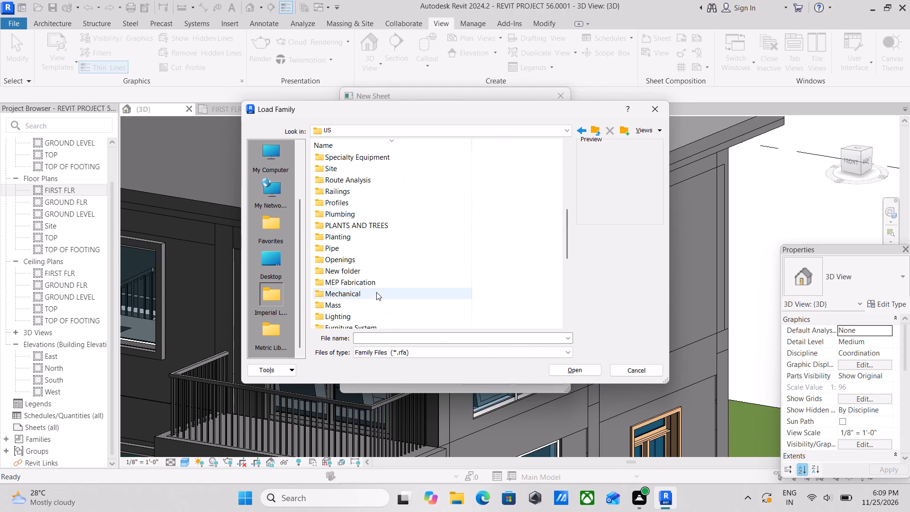
{"action": "scroll", "coordinate": [348, 267], "scroll_direction": "down", "scroll_amount": 6}
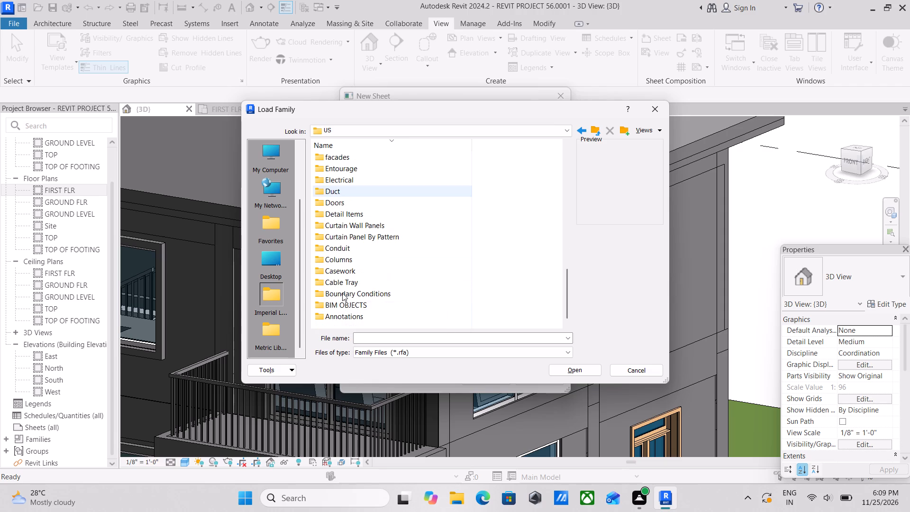
{"action": "scroll", "coordinate": [352, 291], "scroll_direction": "up", "scroll_amount": 2}
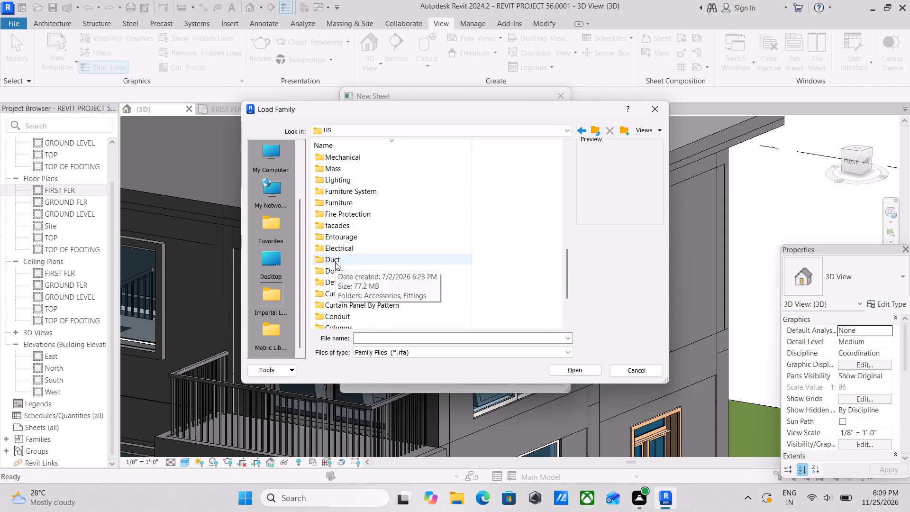
{"action": "scroll", "coordinate": [335, 262], "scroll_direction": "up", "scroll_amount": 3}
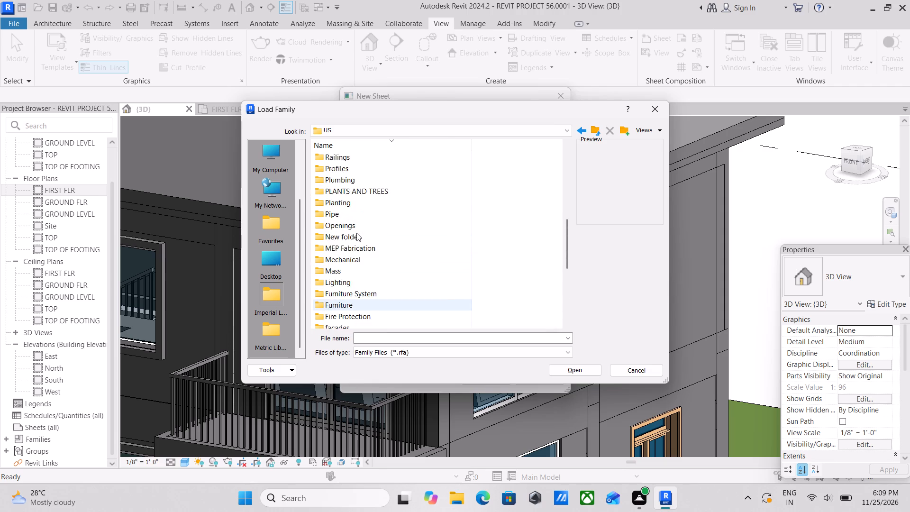
{"action": "scroll", "coordinate": [356, 233], "scroll_direction": "up", "scroll_amount": 6}
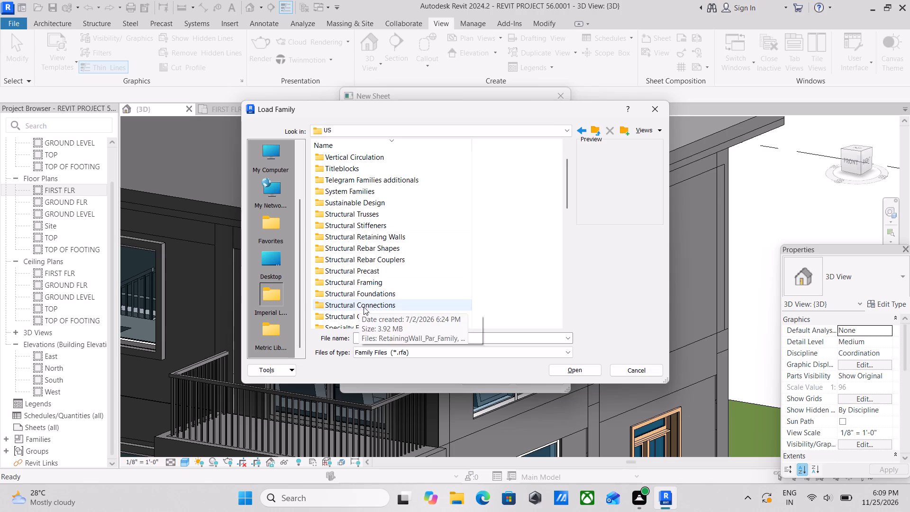
Look through the whole list of folders in the US library for the one holding the titleblock families.
{"action": "scroll", "coordinate": [364, 307], "scroll_direction": "down", "scroll_amount": 6}
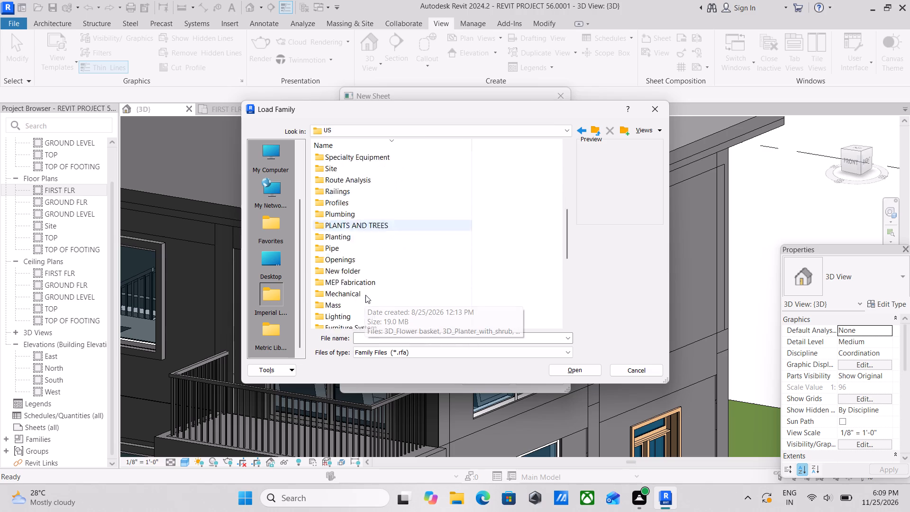
{"action": "scroll", "coordinate": [350, 289], "scroll_direction": "down", "scroll_amount": 5}
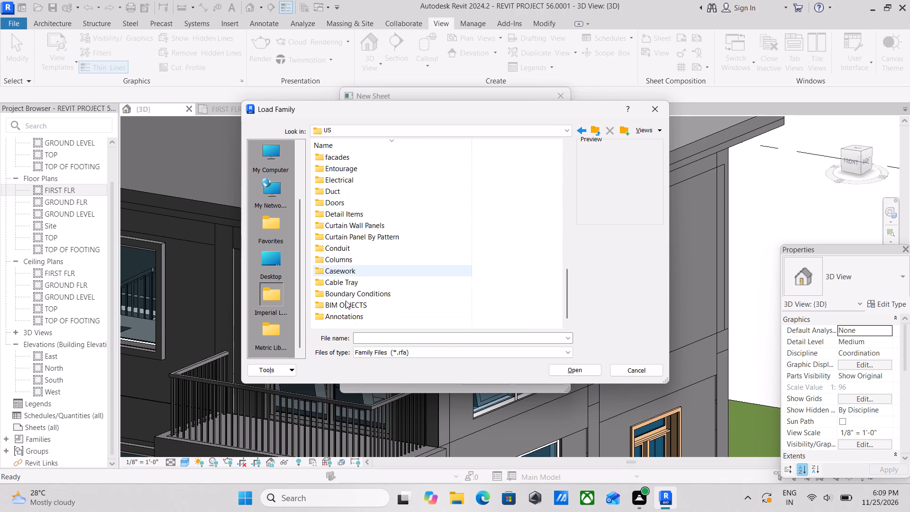
{"action": "scroll", "coordinate": [346, 301], "scroll_direction": "up", "scroll_amount": 7}
{"action": "scroll", "coordinate": [361, 244], "scroll_direction": "up", "scroll_amount": 1}
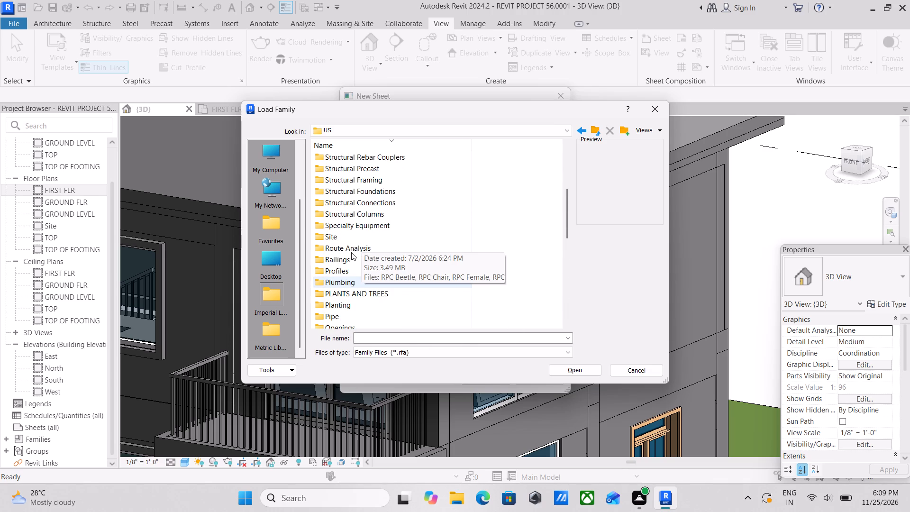
{"action": "scroll", "coordinate": [343, 262], "scroll_direction": "up", "scroll_amount": 2}
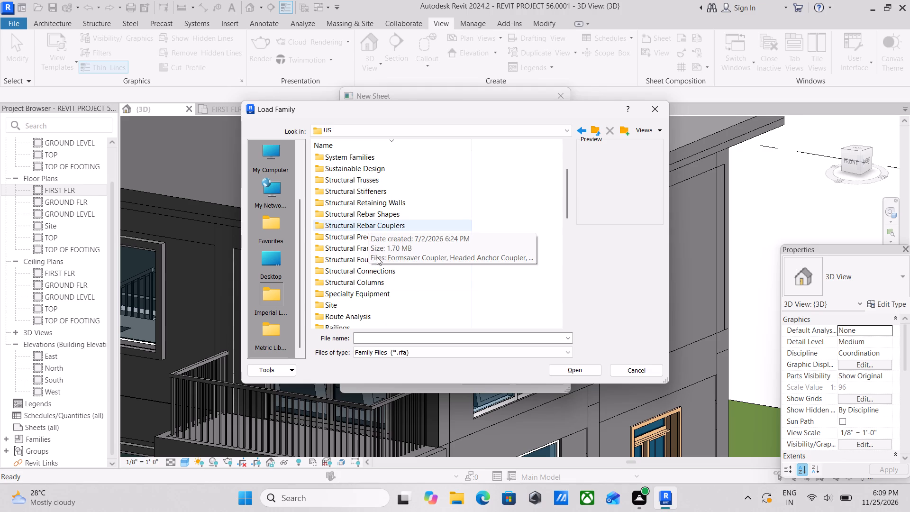
{"action": "scroll", "coordinate": [362, 194], "scroll_direction": "up", "scroll_amount": 1}
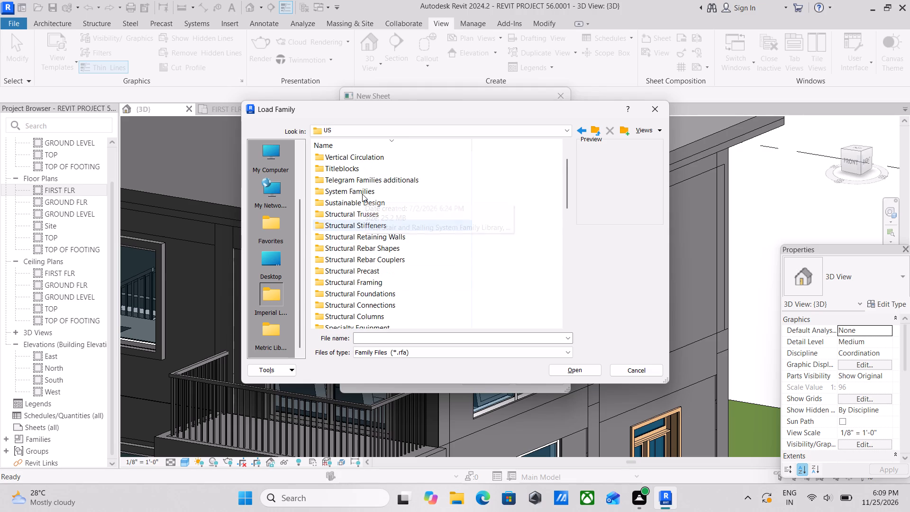
{"action": "scroll", "coordinate": [343, 197], "scroll_direction": "up", "scroll_amount": 1}
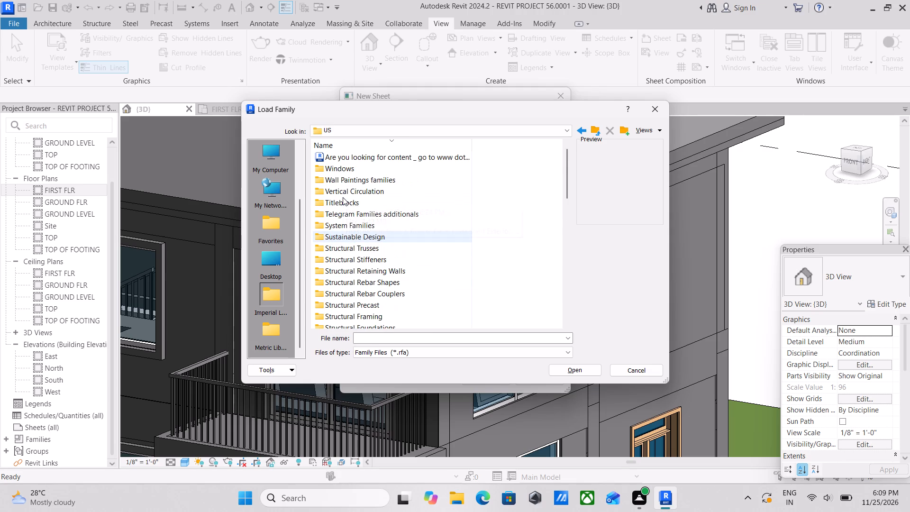
{"action": "scroll", "coordinate": [343, 197], "scroll_direction": "up", "scroll_amount": 1}
{"action": "scroll", "coordinate": [366, 176], "scroll_direction": "down", "scroll_amount": 2}
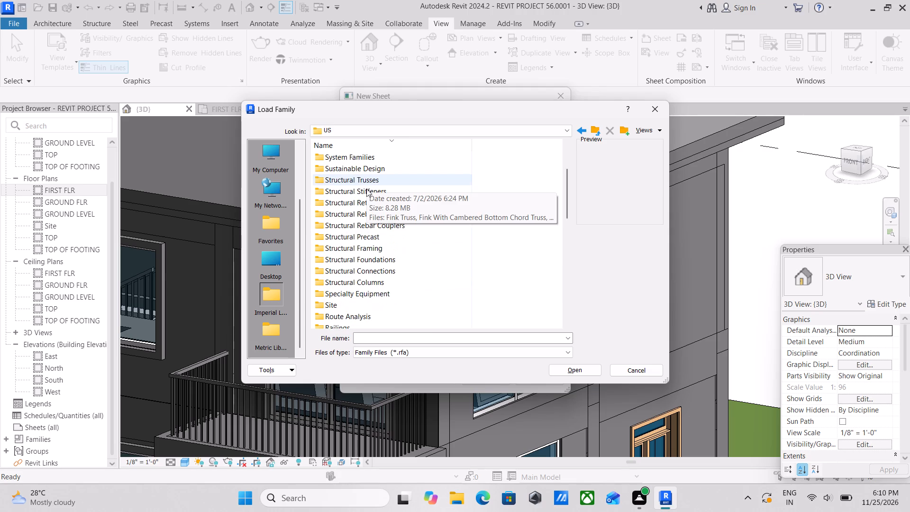
{"action": "scroll", "coordinate": [367, 206], "scroll_direction": "down", "scroll_amount": 4}
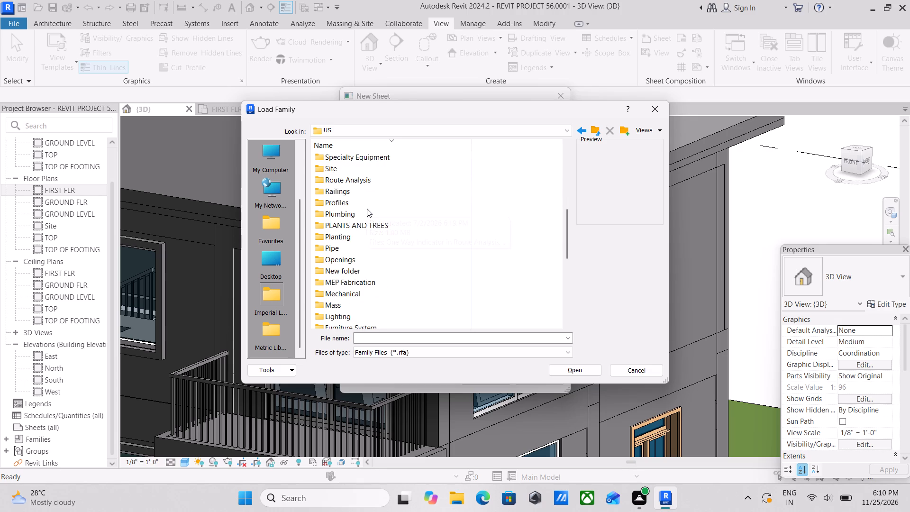
{"action": "scroll", "coordinate": [365, 214], "scroll_direction": "down", "scroll_amount": 1}
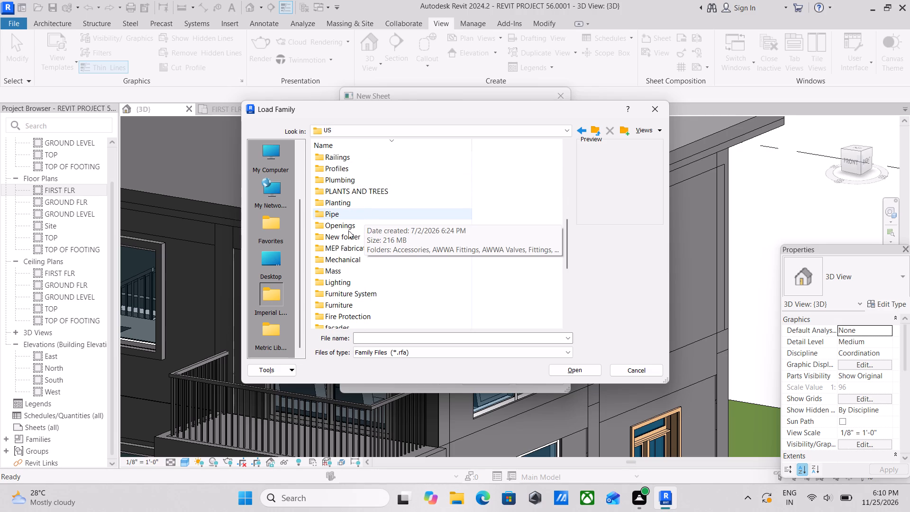
{"action": "scroll", "coordinate": [348, 231], "scroll_direction": "down", "scroll_amount": 5}
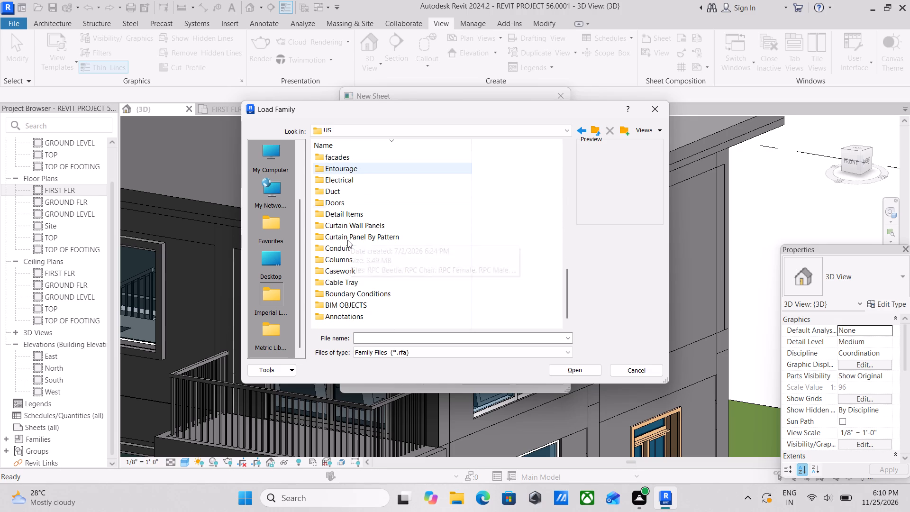
{"action": "scroll", "coordinate": [347, 240], "scroll_direction": "down", "scroll_amount": 1}
{"action": "scroll", "coordinate": [349, 313], "scroll_direction": "up", "scroll_amount": 3}
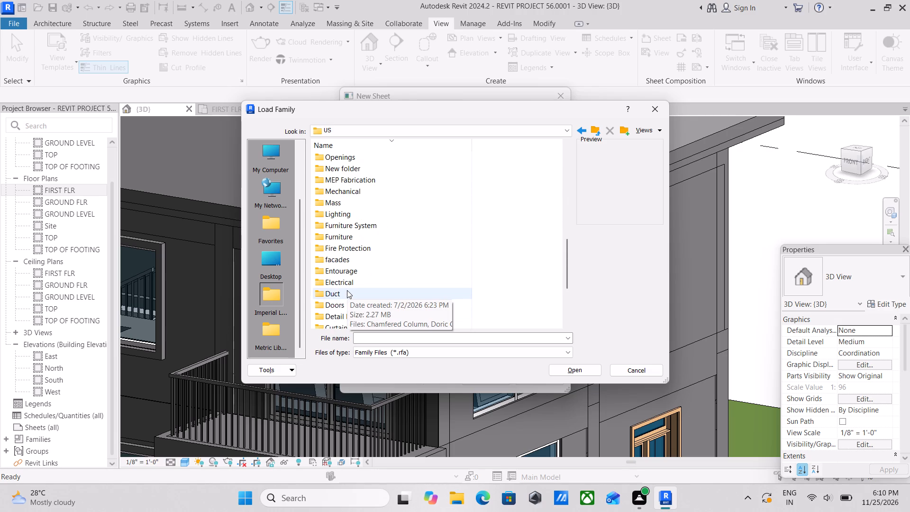
{"action": "scroll", "coordinate": [350, 283], "scroll_direction": "up", "scroll_amount": 4}
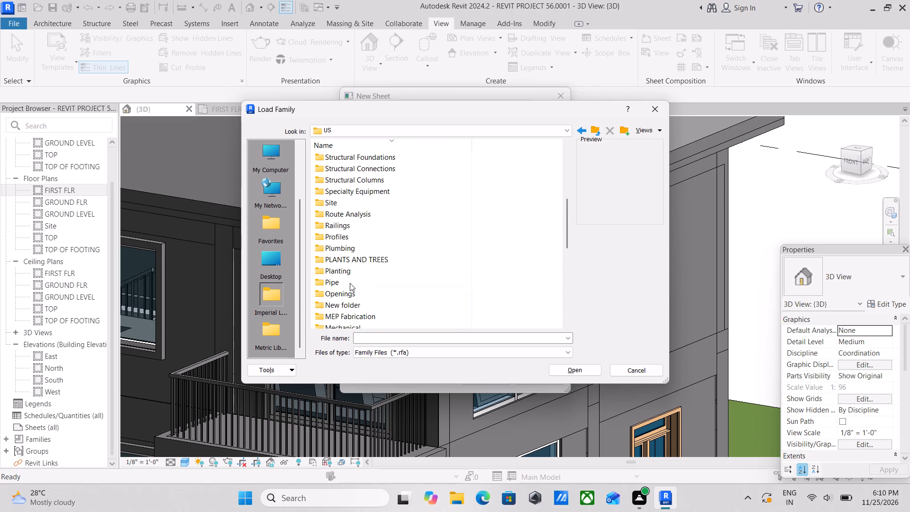
{"action": "scroll", "coordinate": [350, 283], "scroll_direction": "up", "scroll_amount": 6}
{"action": "scroll", "coordinate": [469, 212], "scroll_direction": "up", "scroll_amount": 3}
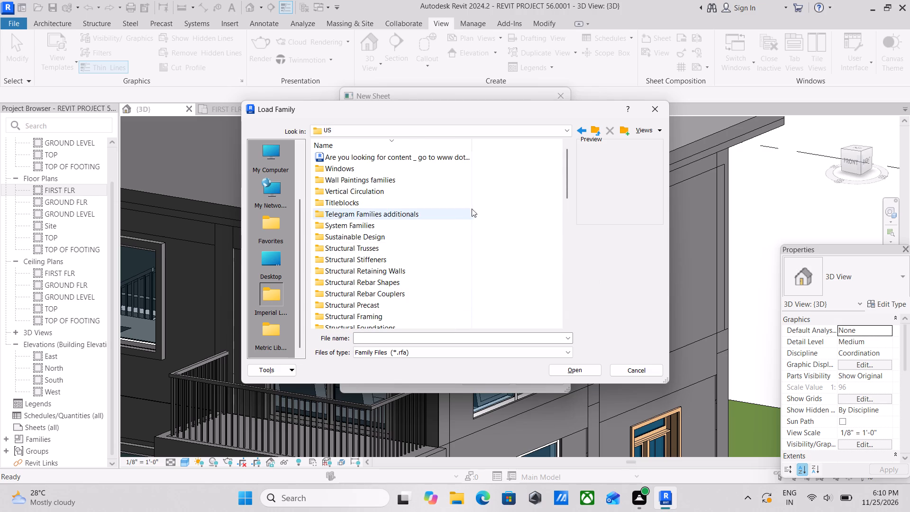
Open the Titleblocks folder and compare the previews of its families, from B 11 x 17 Horizontal up to the E1 30 x 42 sizes.
{"action": "double_click", "coordinate": [337, 201]}
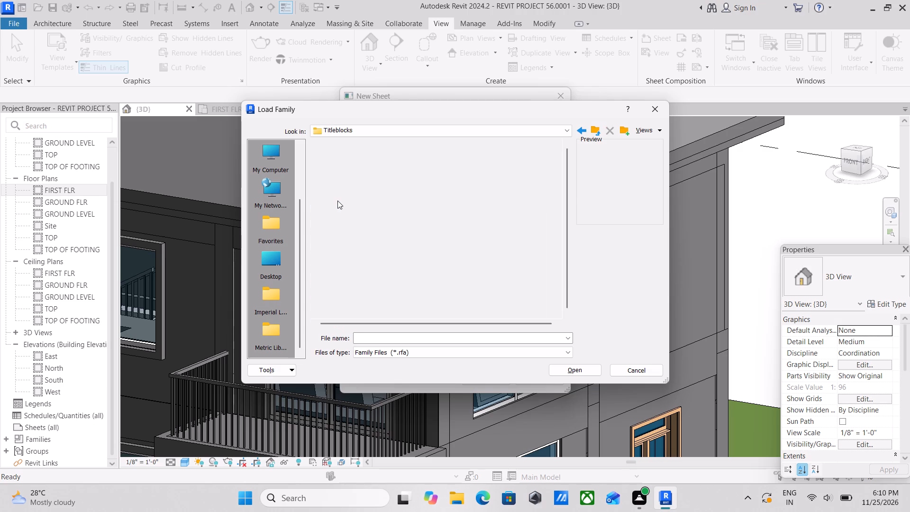
{"action": "left_click", "coordinate": [353, 172]}
{"action": "left_click", "coordinate": [360, 154]}
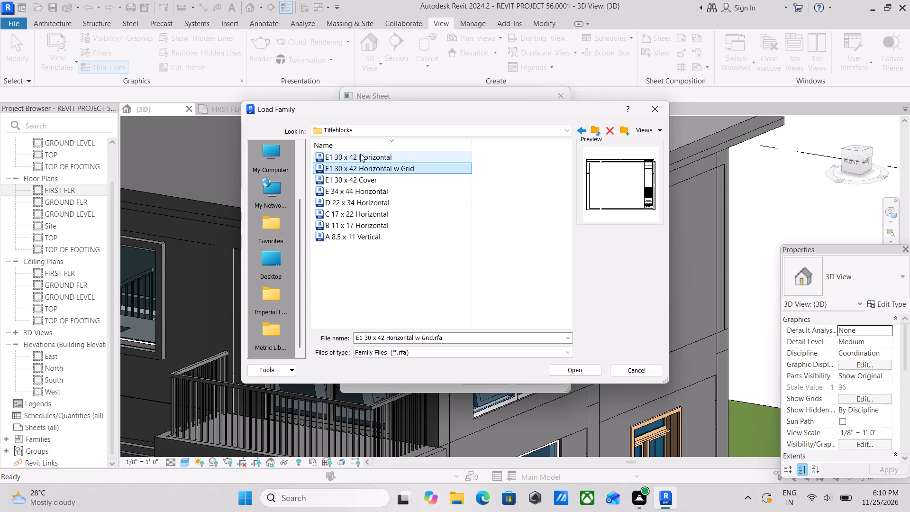
{"action": "left_click", "coordinate": [353, 184]}
{"action": "left_click", "coordinate": [354, 208]}
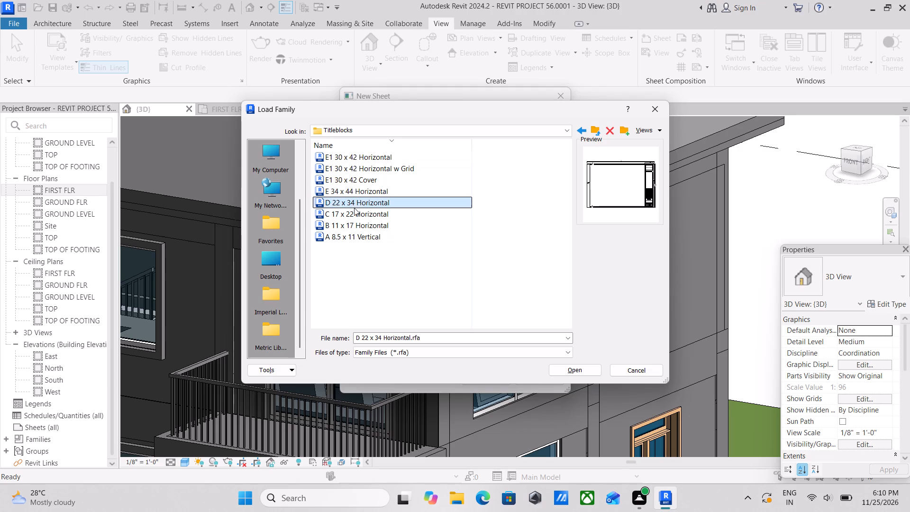
{"action": "left_click", "coordinate": [354, 217]}
{"action": "left_click", "coordinate": [363, 192]}
{"action": "left_click", "coordinate": [366, 181]}
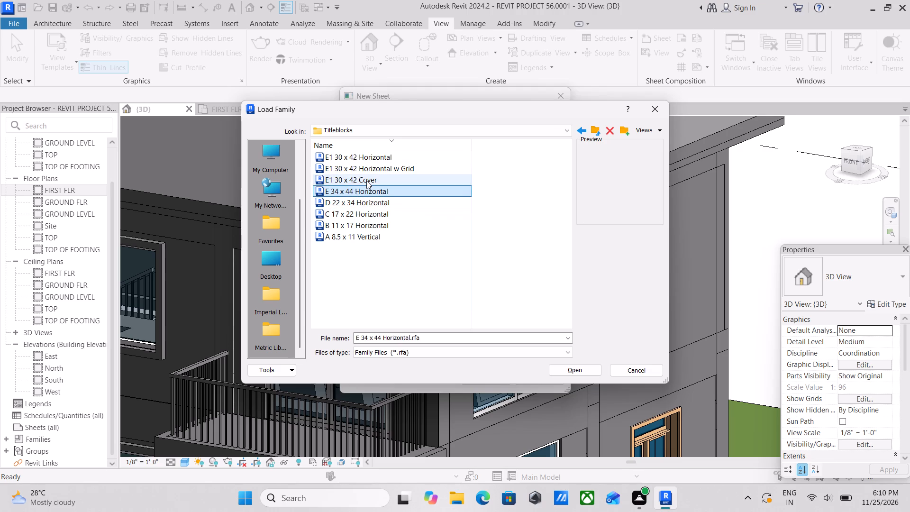
{"action": "scroll", "coordinate": [374, 245], "scroll_direction": "down", "scroll_amount": 2}
{"action": "left_click", "coordinate": [367, 221]}
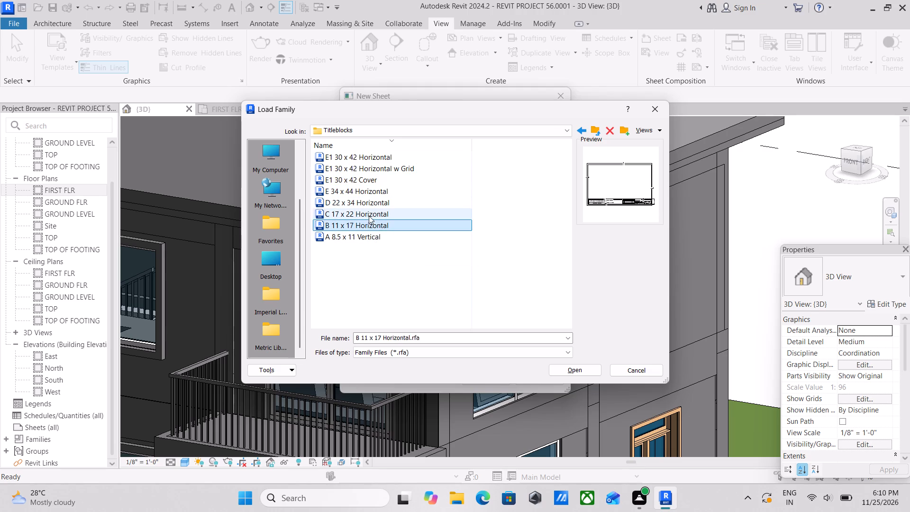
{"action": "left_click", "coordinate": [369, 216]}
{"action": "left_click", "coordinate": [371, 205]}
{"action": "left_click", "coordinate": [373, 189]}
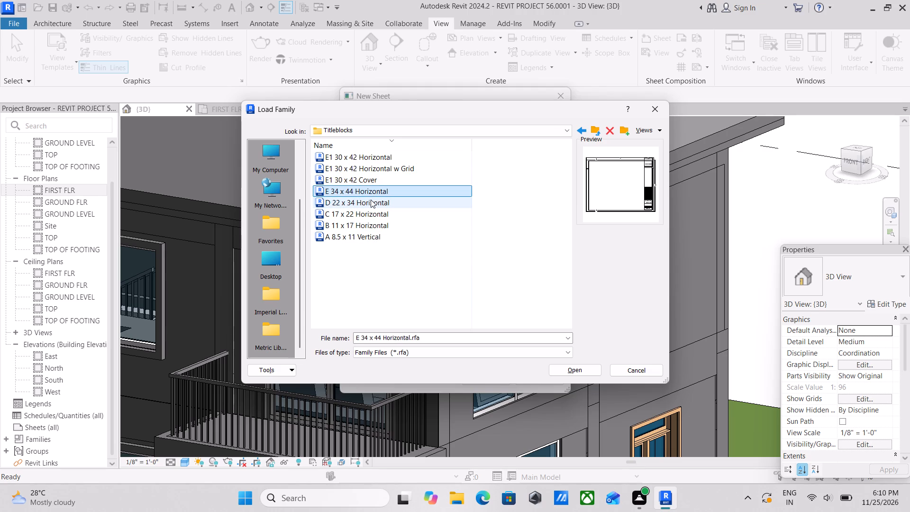
{"action": "left_click", "coordinate": [371, 200]}
{"action": "left_click", "coordinate": [370, 210]}
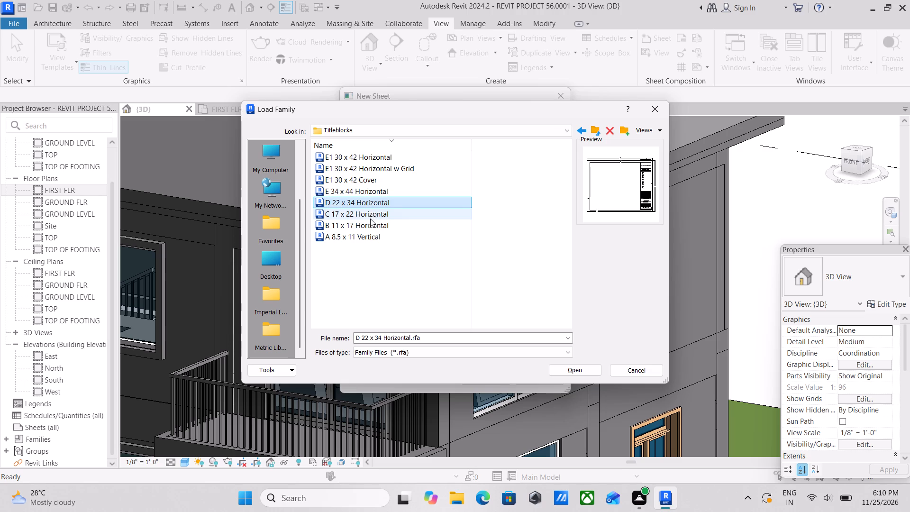
{"action": "left_click", "coordinate": [370, 221]}
{"action": "left_click", "coordinate": [373, 210]}
{"action": "left_click", "coordinate": [375, 200]}
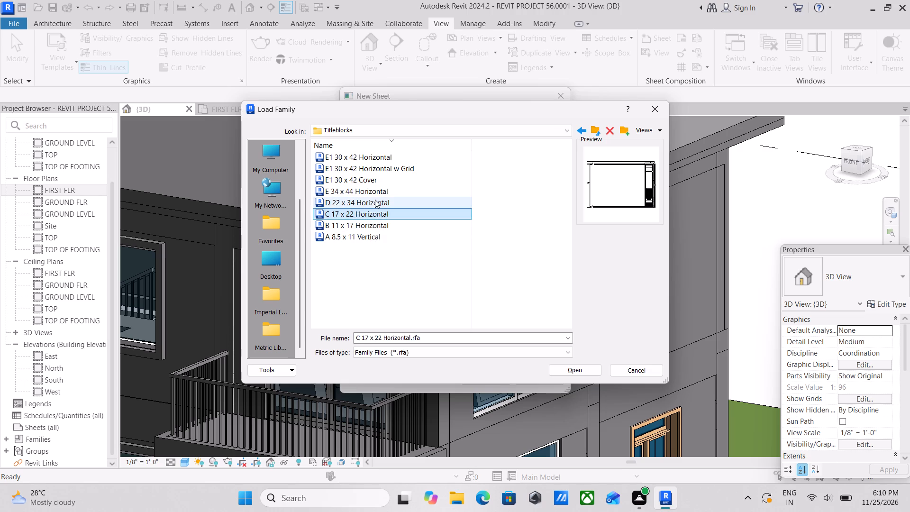
{"action": "left_click", "coordinate": [375, 188]}
{"action": "left_click", "coordinate": [375, 222]}
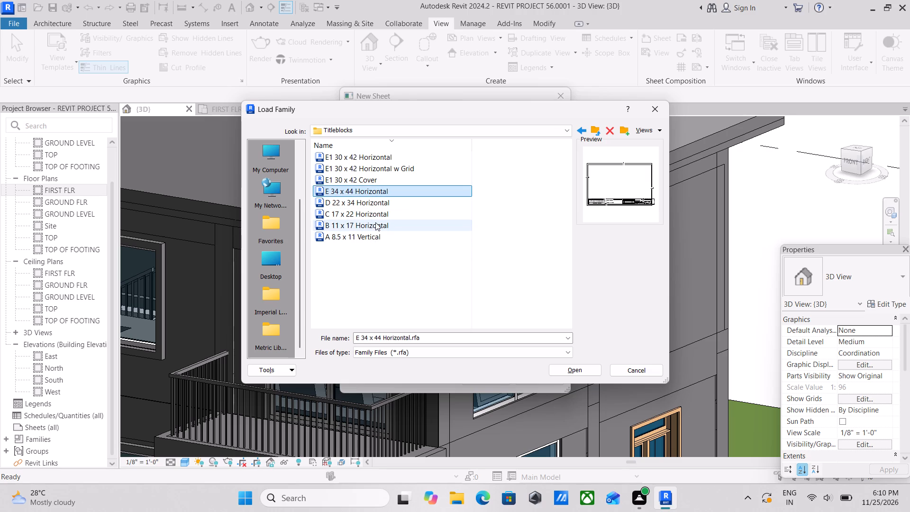
{"action": "left_click", "coordinate": [375, 216]}
{"action": "left_click", "coordinate": [377, 194]}
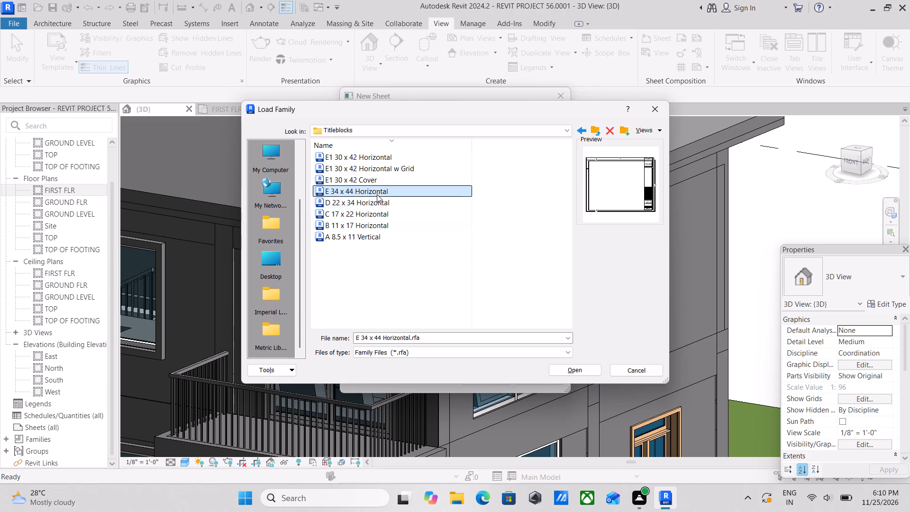
Load the D 22 x 34 Horizontal titleblock family and create the new sheet with it.
{"action": "left_click", "coordinate": [376, 202]}
{"action": "left_click", "coordinate": [564, 371]}
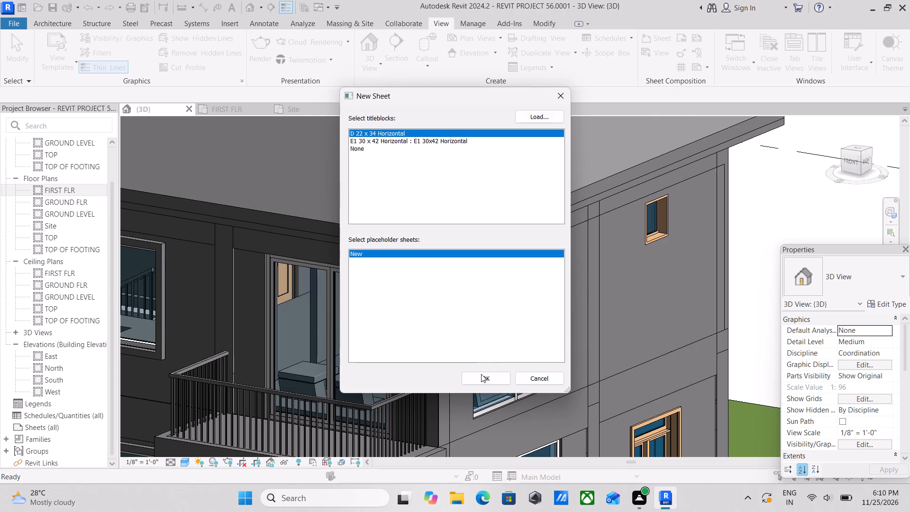
{"action": "left_click", "coordinate": [487, 376]}
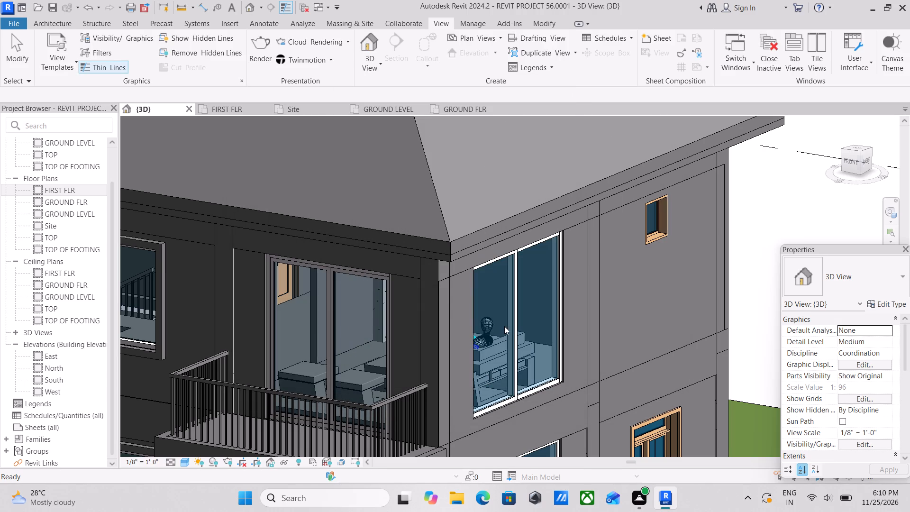
Examine the new sheet's border, empty drawing area and titleblock.
{"action": "scroll", "coordinate": [524, 319], "scroll_direction": "down", "scroll_amount": 2}
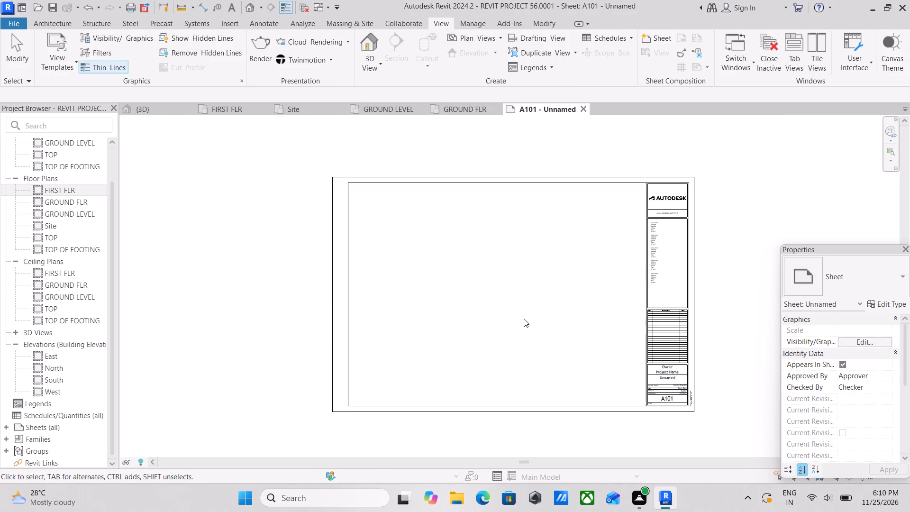
{"action": "scroll", "coordinate": [524, 319], "scroll_direction": "down", "scroll_amount": 1}
{"action": "scroll", "coordinate": [531, 280], "scroll_direction": "down", "scroll_amount": 1}
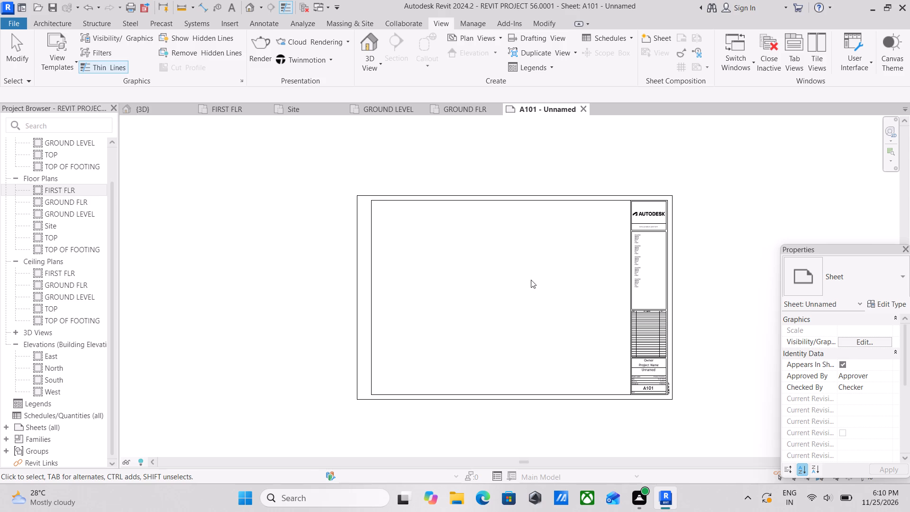
{"action": "scroll", "coordinate": [531, 280], "scroll_direction": "up", "scroll_amount": 3}
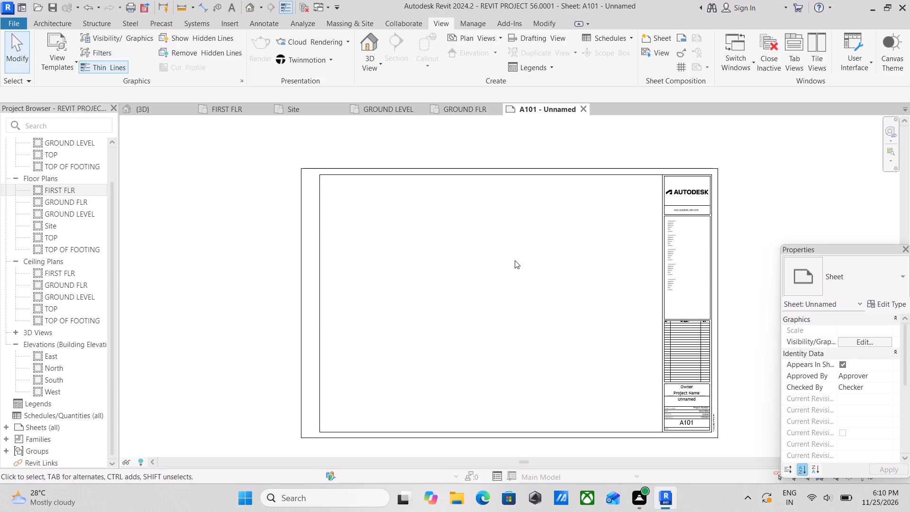
{"action": "left_click", "coordinate": [516, 260]}
{"action": "scroll", "coordinate": [516, 260], "scroll_direction": "down", "scroll_amount": 2}
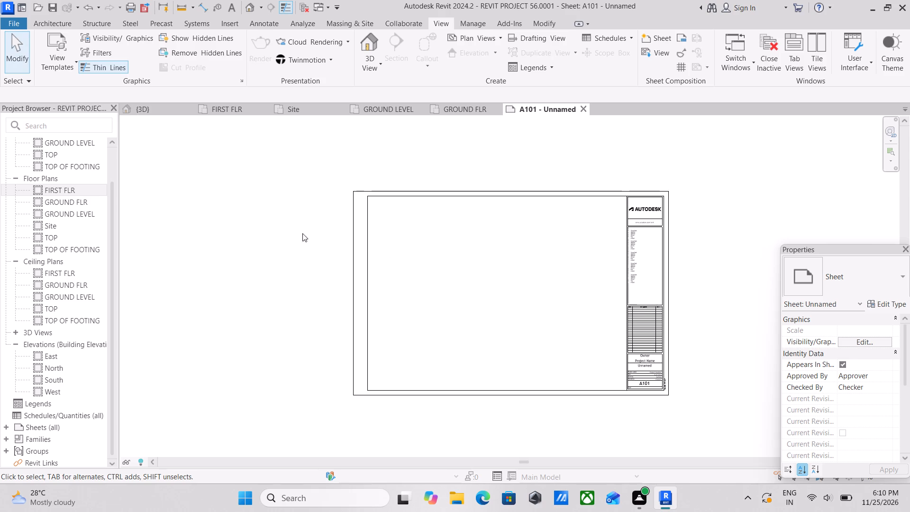
{"action": "scroll", "coordinate": [282, 242], "scroll_direction": "up", "scroll_amount": 2}
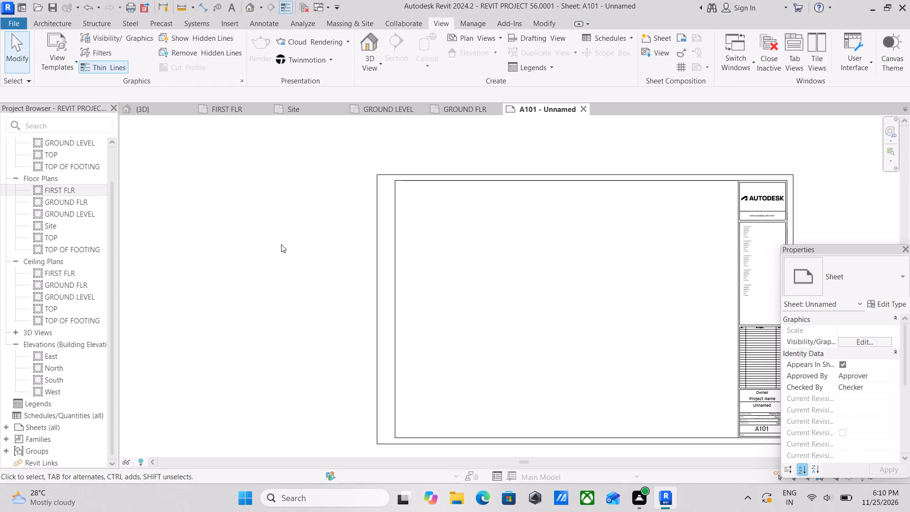
{"action": "key", "text": "Escape"}
{"action": "scroll", "coordinate": [562, 278], "scroll_direction": "up", "scroll_amount": 2}
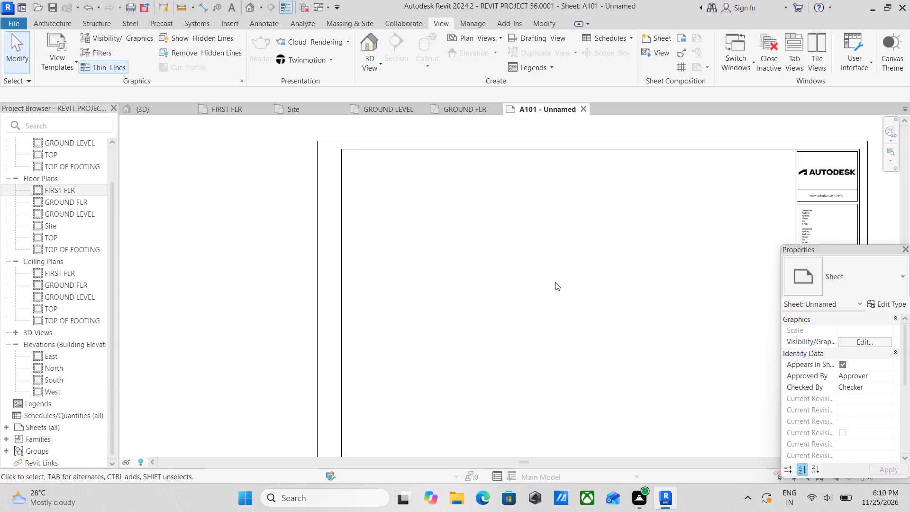
{"action": "scroll", "coordinate": [555, 282], "scroll_direction": "down", "scroll_amount": 1}
{"action": "middle_click_drag", "start_coordinate": [548, 283], "coordinate": [467, 301]}
{"action": "scroll", "coordinate": [464, 302], "scroll_direction": "down", "scroll_amount": 3}
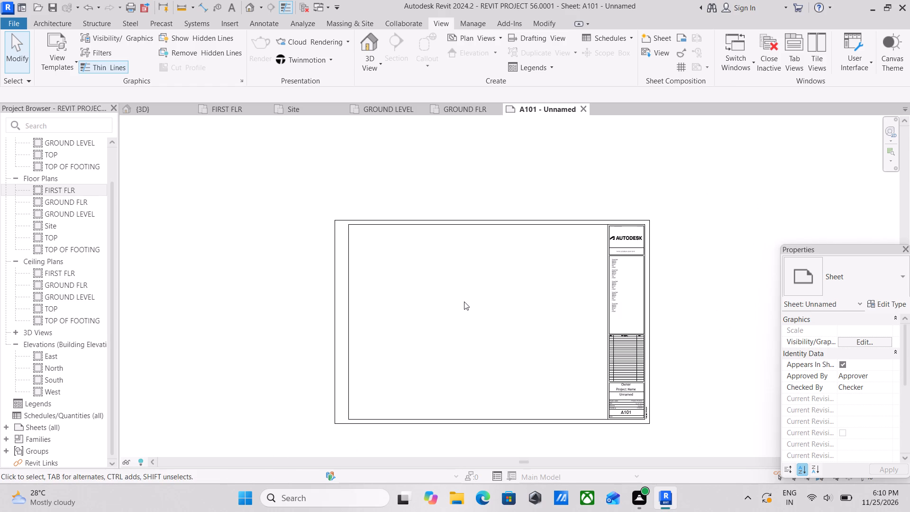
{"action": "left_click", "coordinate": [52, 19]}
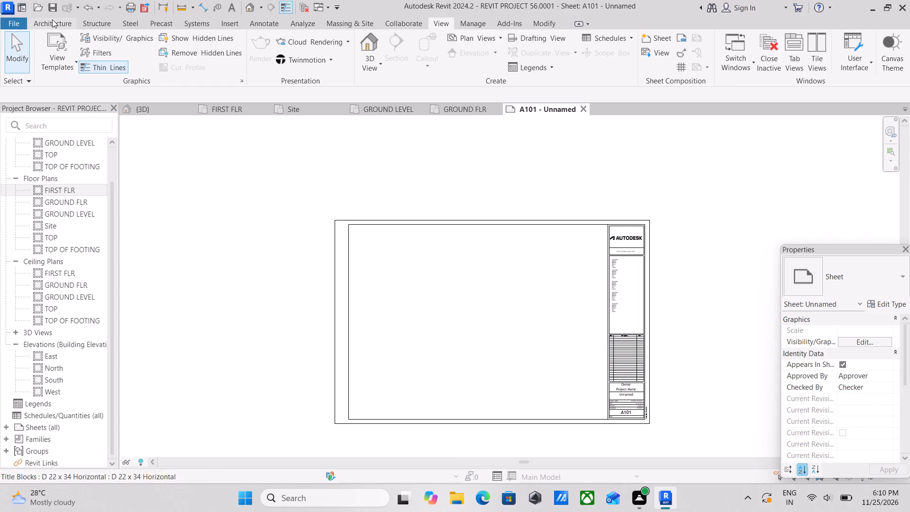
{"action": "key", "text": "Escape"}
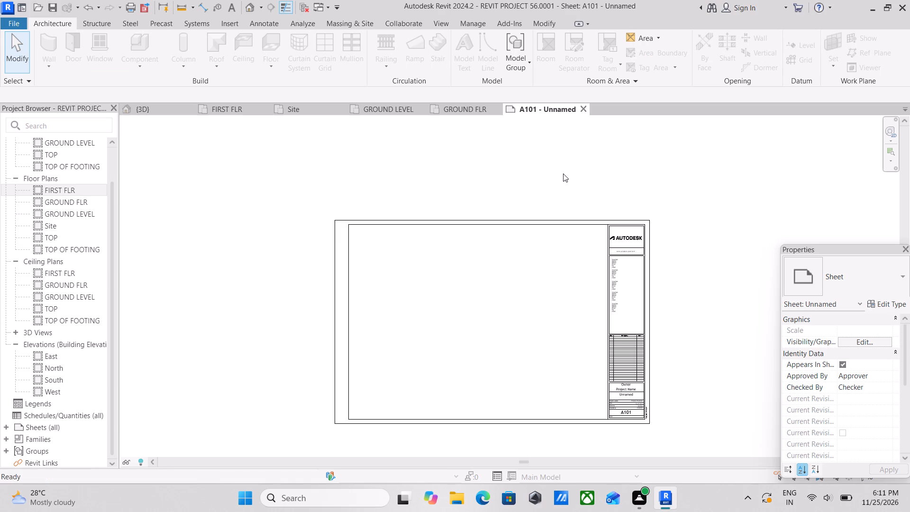
Place the {3D} view of the house in the upper part of sheet A101's drawing area.
{"action": "scroll", "coordinate": [528, 283], "scroll_direction": "up", "scroll_amount": 2}
{"action": "scroll", "coordinate": [454, 269], "scroll_direction": "up", "scroll_amount": 2}
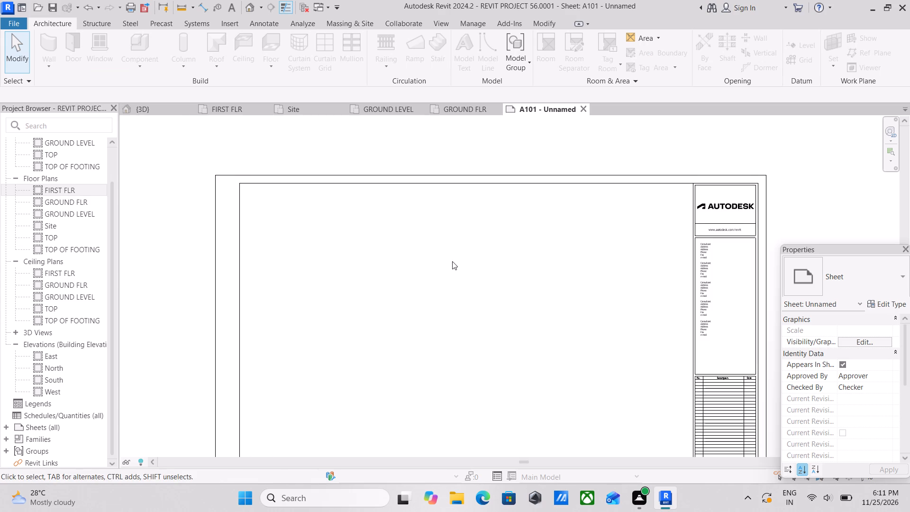
{"action": "middle_click_drag", "start_coordinate": [452, 261], "coordinate": [473, 298]}
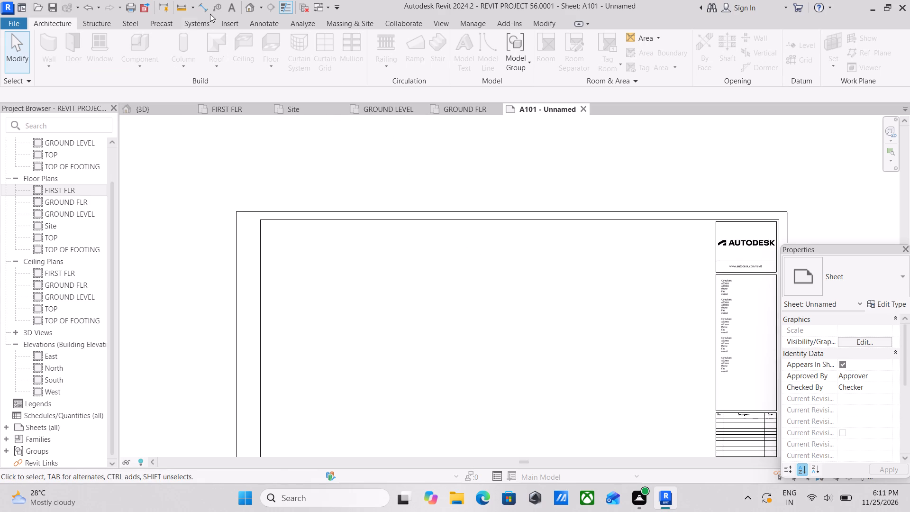
{"action": "scroll", "coordinate": [95, 280], "scroll_direction": "up", "scroll_amount": 2}
{"action": "scroll", "coordinate": [82, 302], "scroll_direction": "down", "scroll_amount": 2}
{"action": "left_click", "coordinate": [15, 332]}
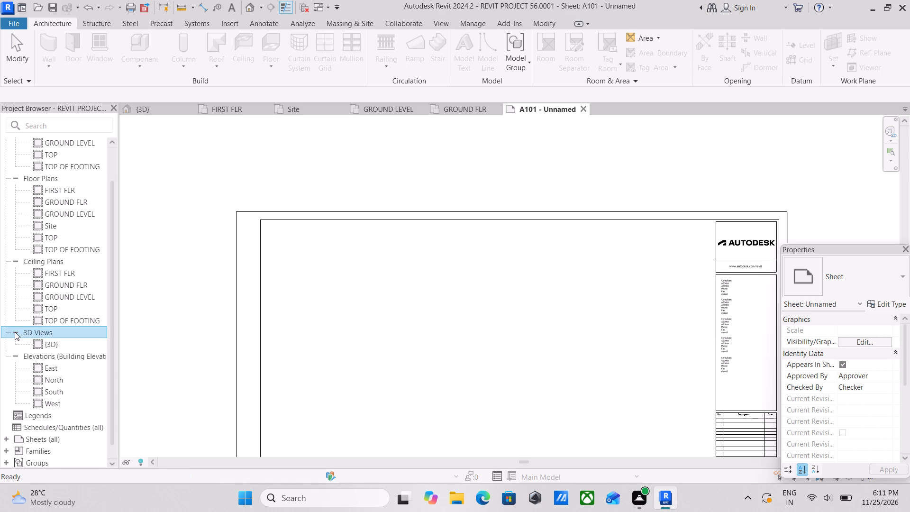
{"action": "left_click_drag", "start_coordinate": [37, 345], "coordinate": [424, 346]}
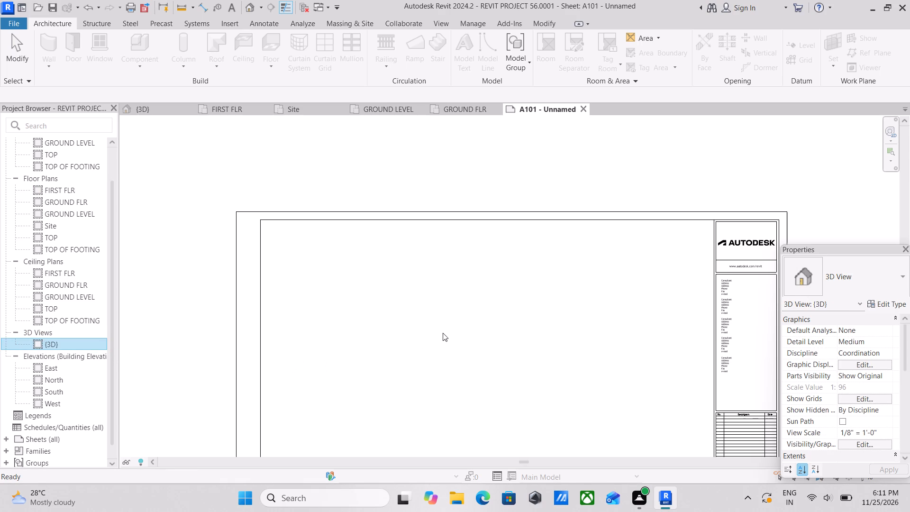
{"action": "scroll", "coordinate": [447, 318], "scroll_direction": "down", "scroll_amount": 1}
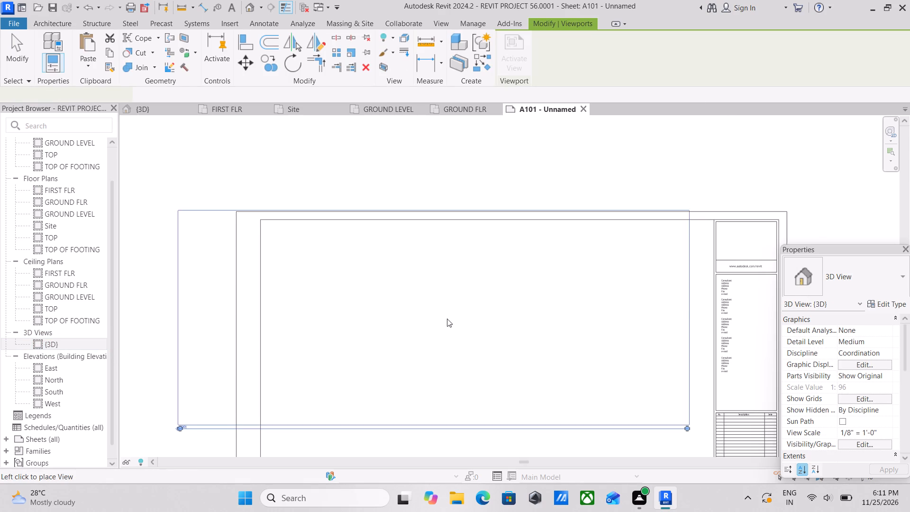
{"action": "scroll", "coordinate": [447, 319], "scroll_direction": "down", "scroll_amount": 1}
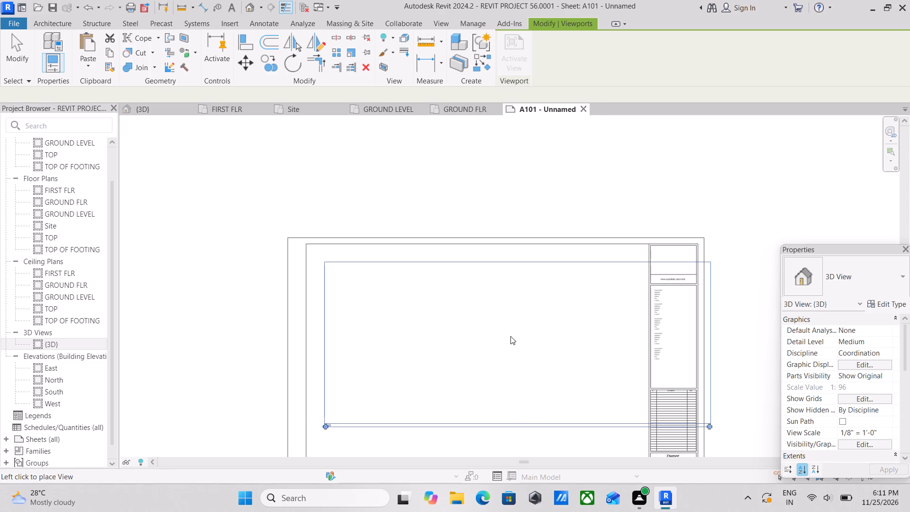
{"action": "left_click", "coordinate": [493, 331]}
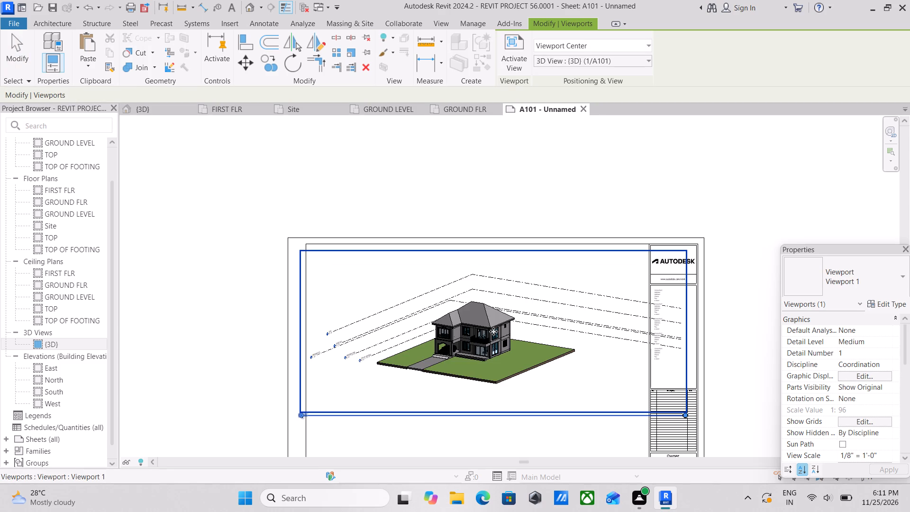
{"action": "key", "text": "Escape"}
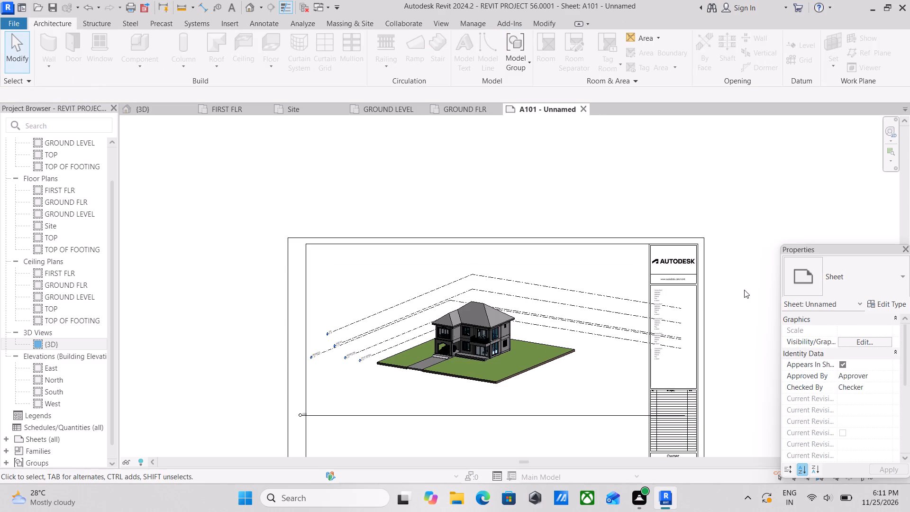
Look through the properties of sheet A101, from its graphics and identity data to the guide grid.
{"action": "scroll", "coordinate": [878, 407], "scroll_direction": "down", "scroll_amount": 3}
{"action": "scroll", "coordinate": [869, 424], "scroll_direction": "up", "scroll_amount": 3}
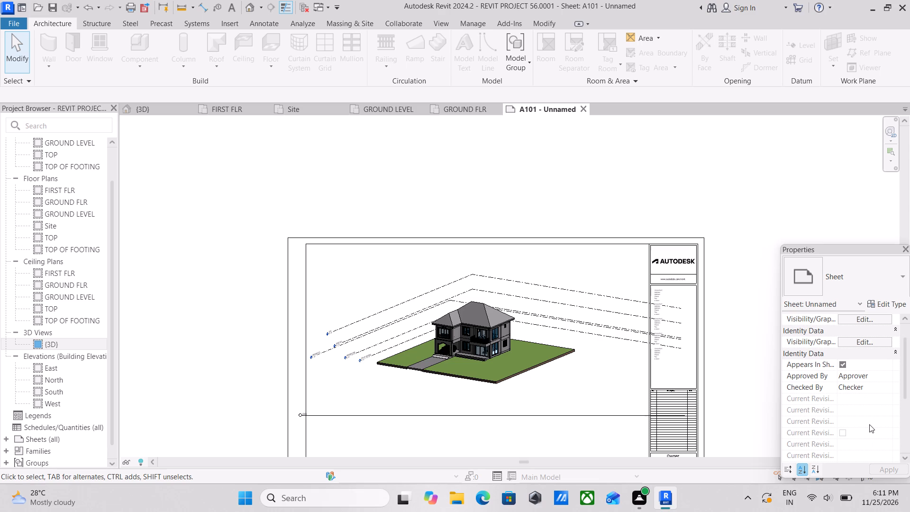
{"action": "scroll", "coordinate": [869, 424], "scroll_direction": "up", "scroll_amount": 3}
{"action": "scroll", "coordinate": [871, 373], "scroll_direction": "up", "scroll_amount": 3}
{"action": "scroll", "coordinate": [867, 380], "scroll_direction": "down", "scroll_amount": 7}
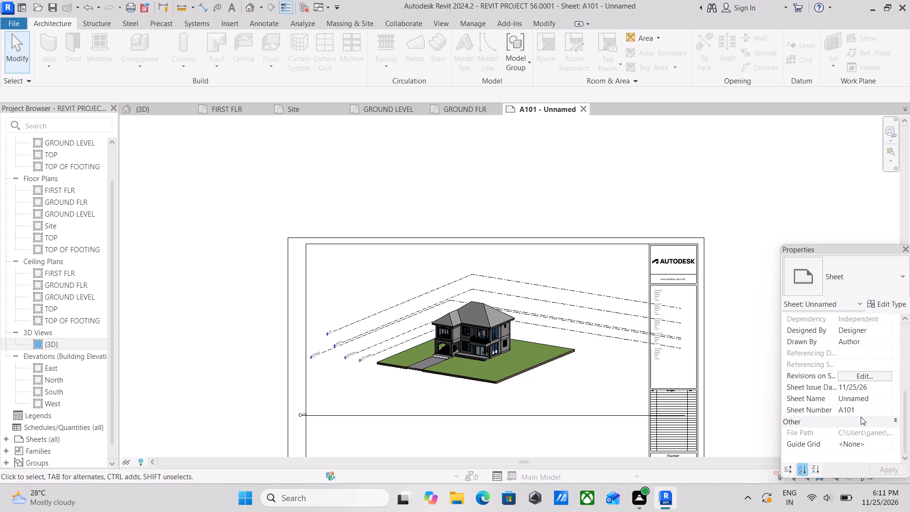
{"action": "scroll", "coordinate": [861, 417], "scroll_direction": "down", "scroll_amount": 1}
{"action": "scroll", "coordinate": [861, 417], "scroll_direction": "up", "scroll_amount": 8}
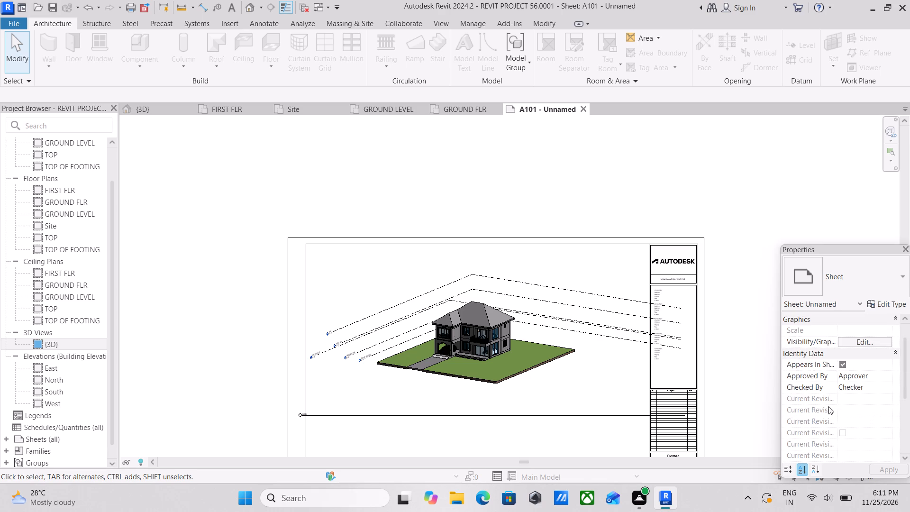
Inspect the properties of the D 22 x 34 Horizontal titleblock.
{"action": "left_click", "coordinate": [703, 238]}
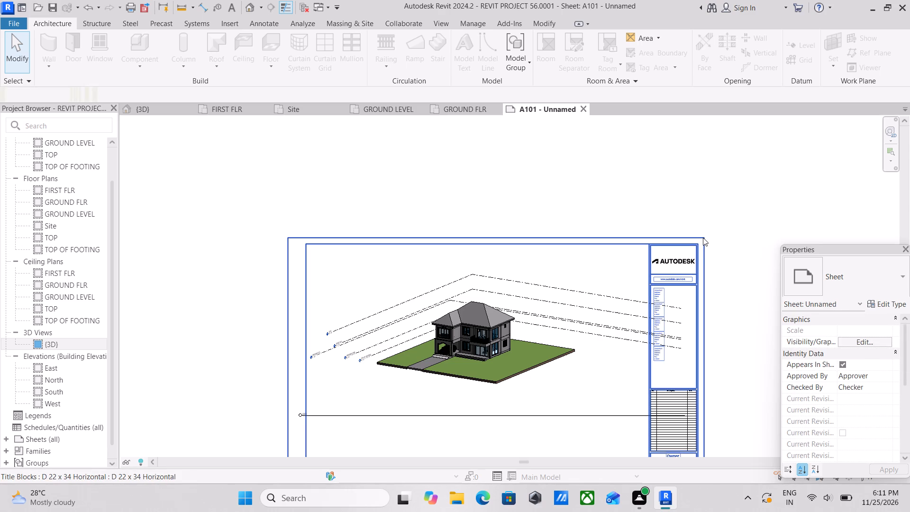
{"action": "scroll", "coordinate": [882, 407], "scroll_direction": "down", "scroll_amount": 4}
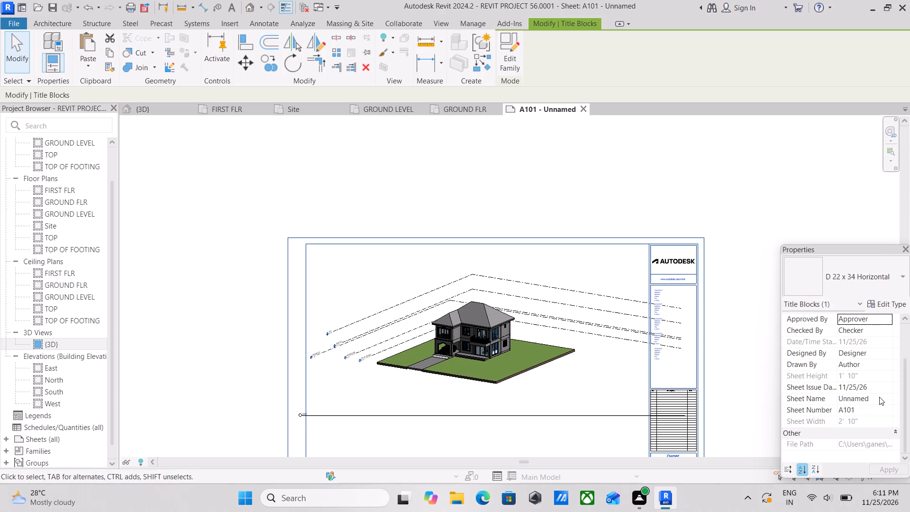
{"action": "scroll", "coordinate": [879, 397], "scroll_direction": "down", "scroll_amount": 2}
{"action": "key", "text": "Escape"}
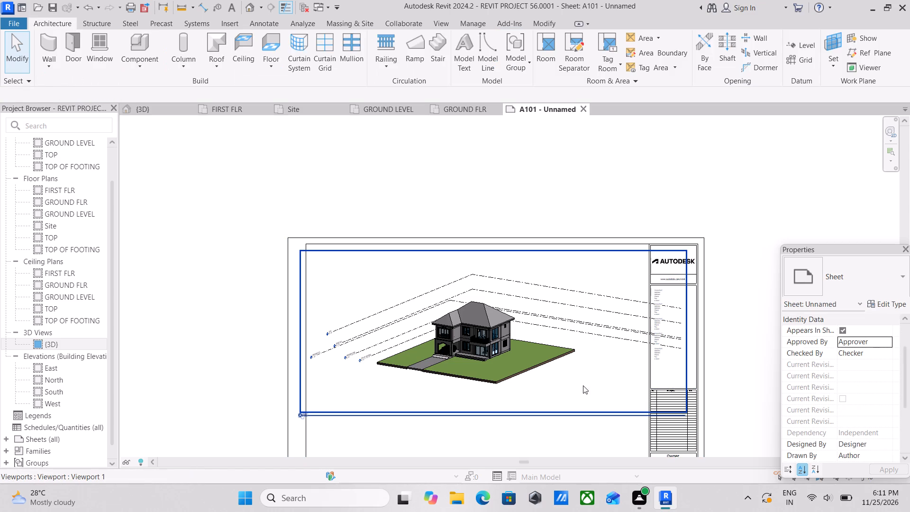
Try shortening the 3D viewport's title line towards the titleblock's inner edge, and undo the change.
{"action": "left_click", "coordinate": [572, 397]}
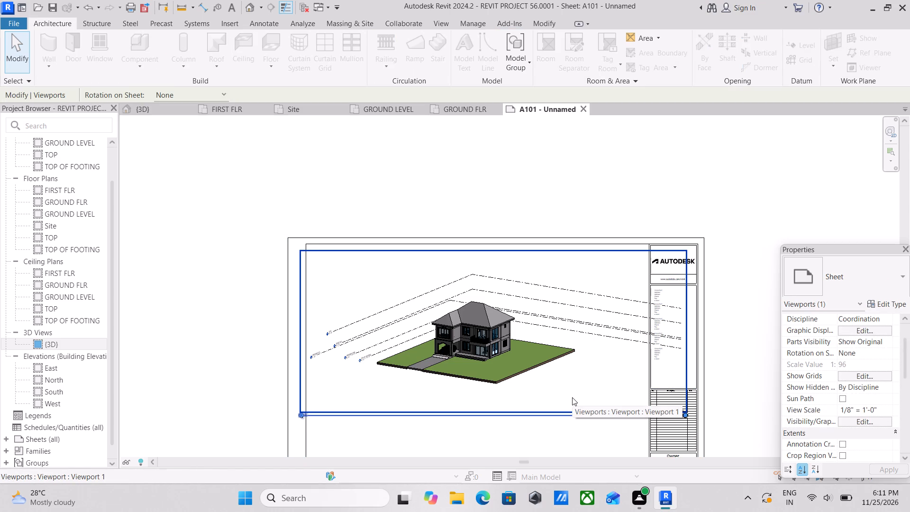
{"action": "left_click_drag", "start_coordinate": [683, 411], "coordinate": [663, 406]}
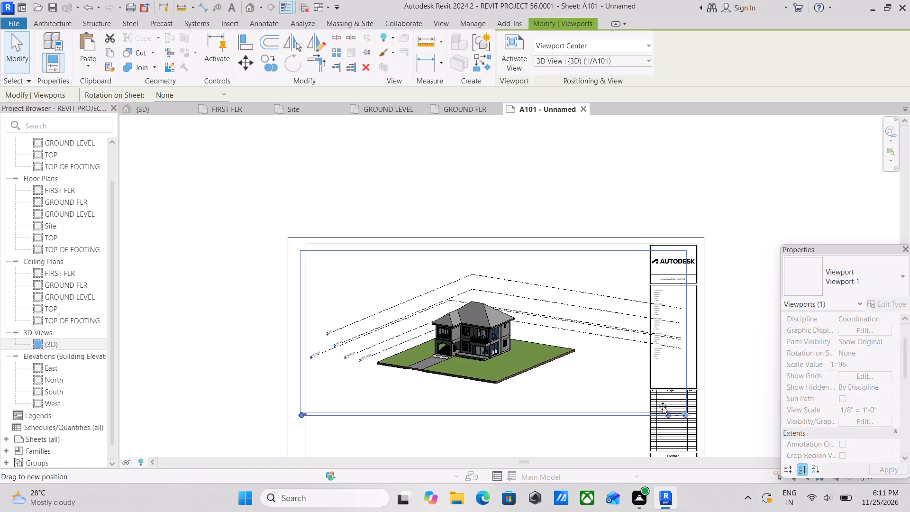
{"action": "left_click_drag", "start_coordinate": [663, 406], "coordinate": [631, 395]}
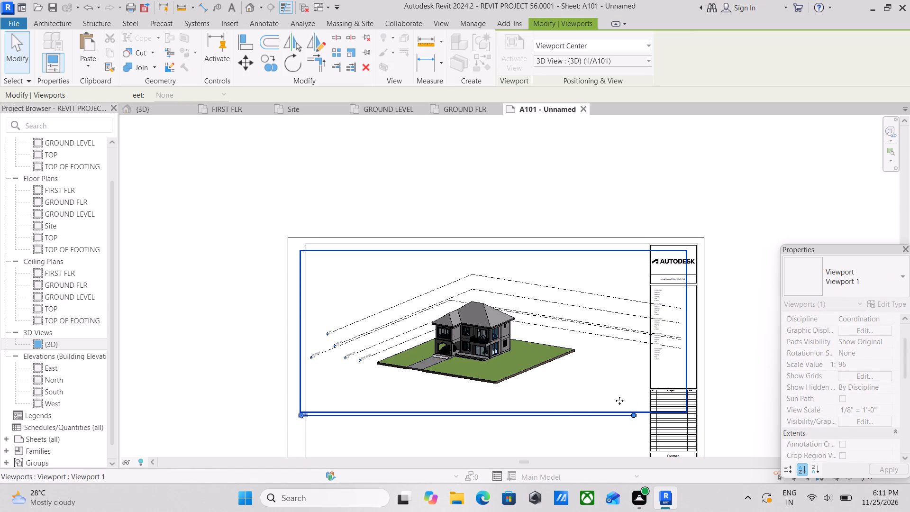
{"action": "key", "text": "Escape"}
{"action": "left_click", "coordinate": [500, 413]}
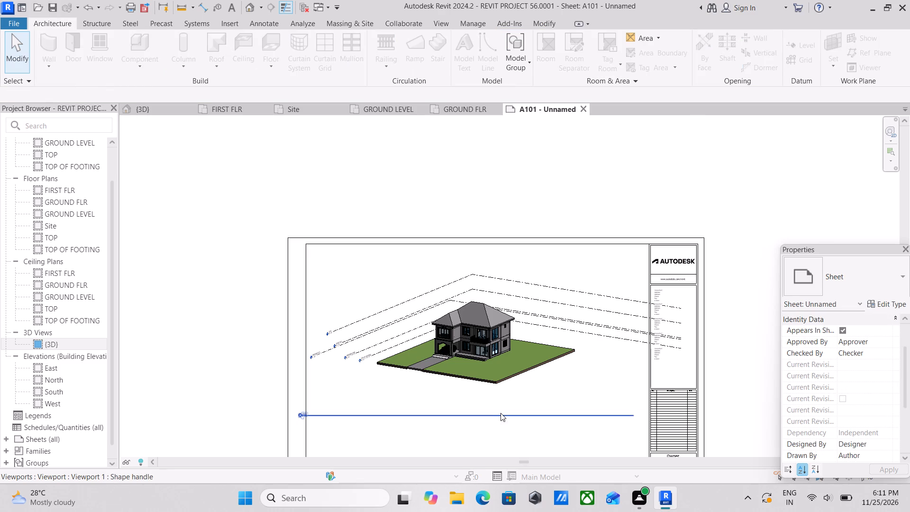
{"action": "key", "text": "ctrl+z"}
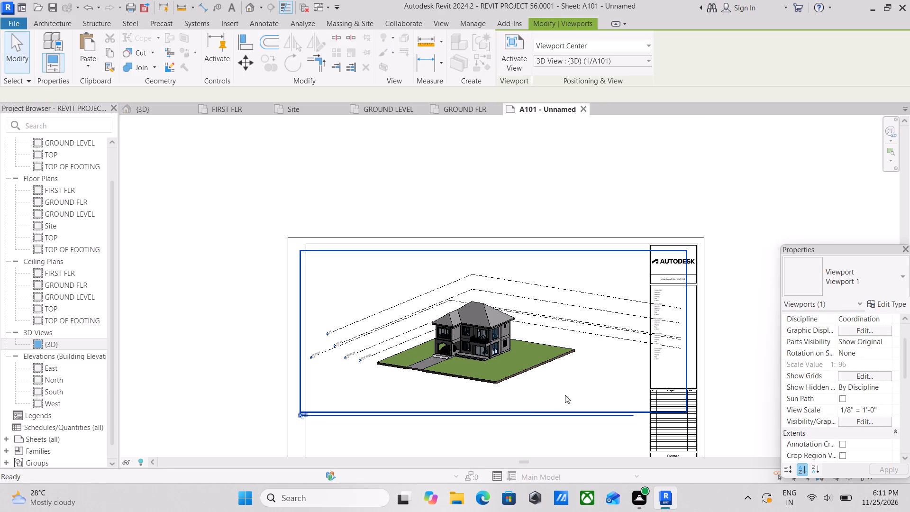
Look through the 3D viewport's properties, including its graphics, view scale, extents, camera, identity data and phasing settings.
{"action": "scroll", "coordinate": [608, 365], "scroll_direction": "down", "scroll_amount": 2}
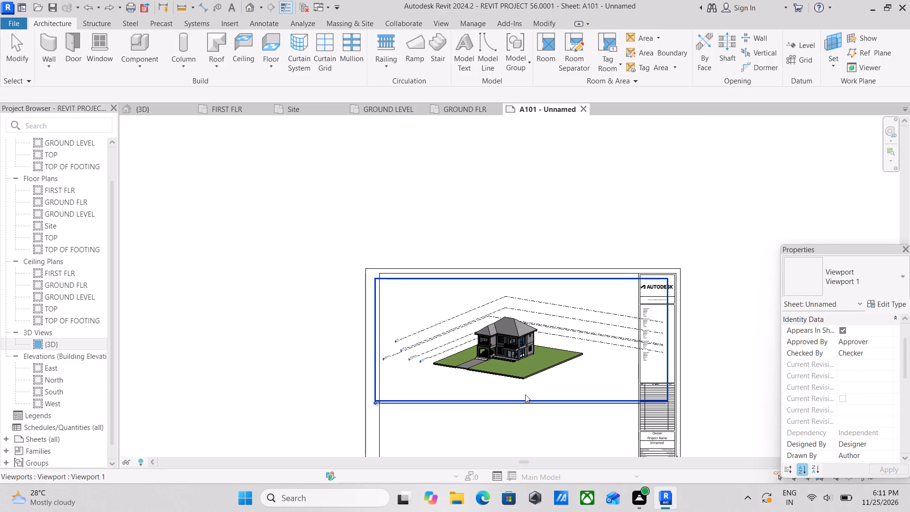
{"action": "left_click", "coordinate": [525, 394]}
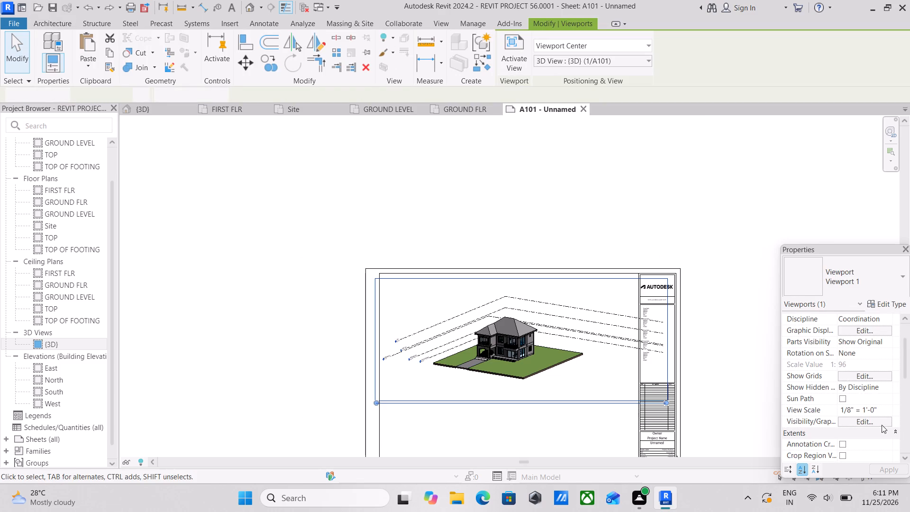
{"action": "scroll", "coordinate": [868, 424], "scroll_direction": "down", "scroll_amount": 5}
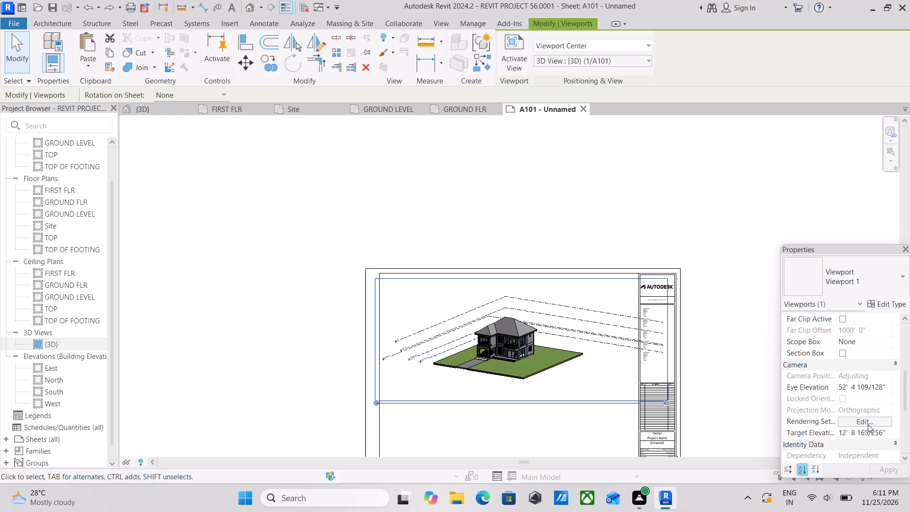
{"action": "scroll", "coordinate": [868, 422], "scroll_direction": "down", "scroll_amount": 2}
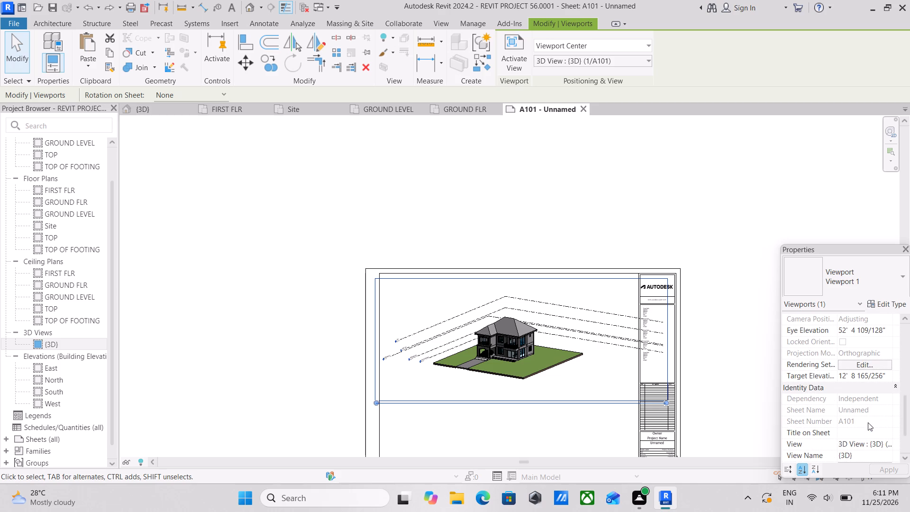
{"action": "scroll", "coordinate": [868, 422], "scroll_direction": "down", "scroll_amount": 2}
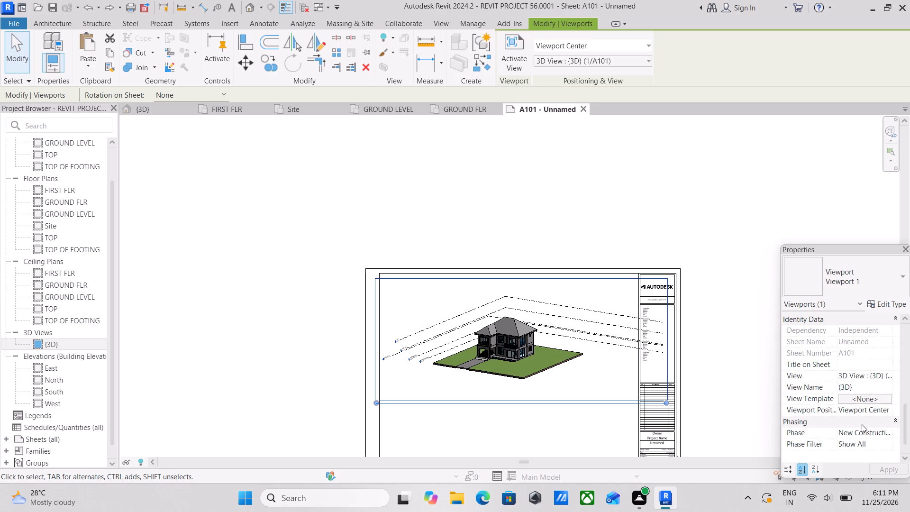
{"action": "scroll", "coordinate": [862, 424], "scroll_direction": "down", "scroll_amount": 2}
{"action": "scroll", "coordinate": [862, 424], "scroll_direction": "up", "scroll_amount": 6}
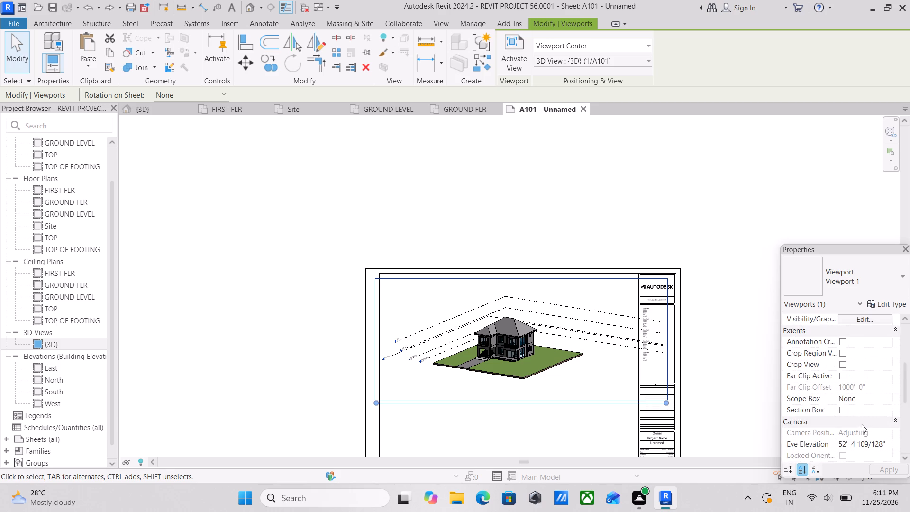
{"action": "scroll", "coordinate": [862, 424], "scroll_direction": "up", "scroll_amount": 7}
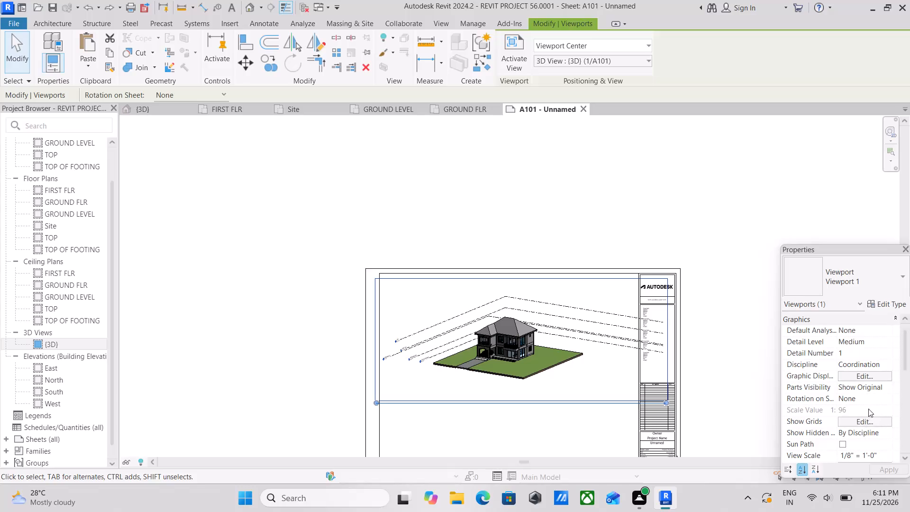
{"action": "scroll", "coordinate": [881, 335], "scroll_direction": "down", "scroll_amount": 1}
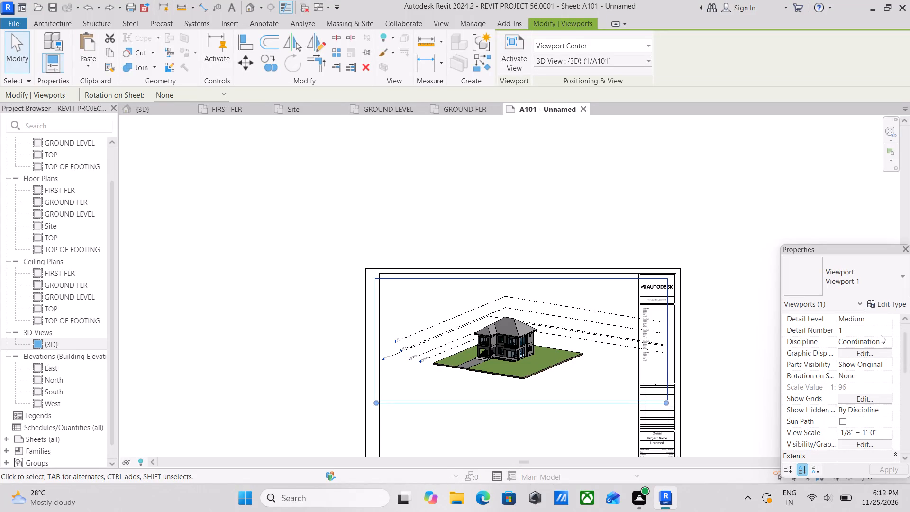
{"action": "scroll", "coordinate": [867, 368], "scroll_direction": "down", "scroll_amount": 1}
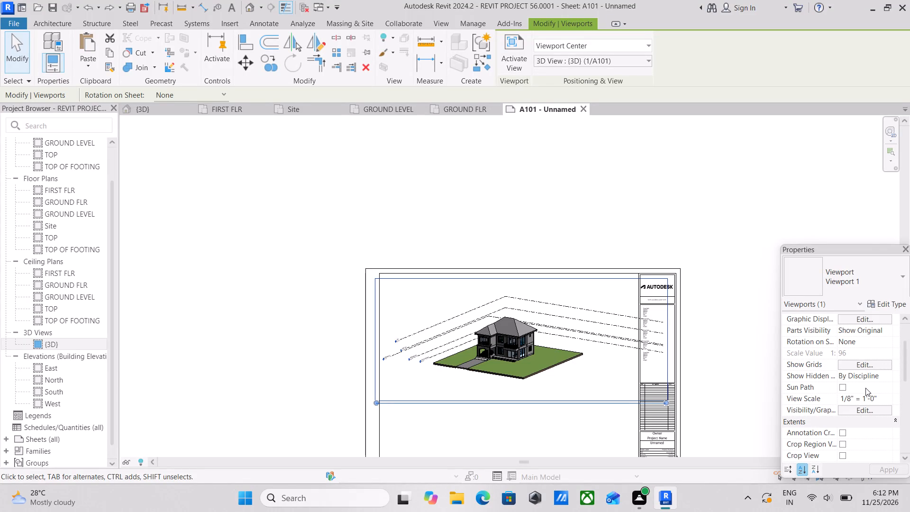
{"action": "scroll", "coordinate": [865, 388], "scroll_direction": "down", "scroll_amount": 2}
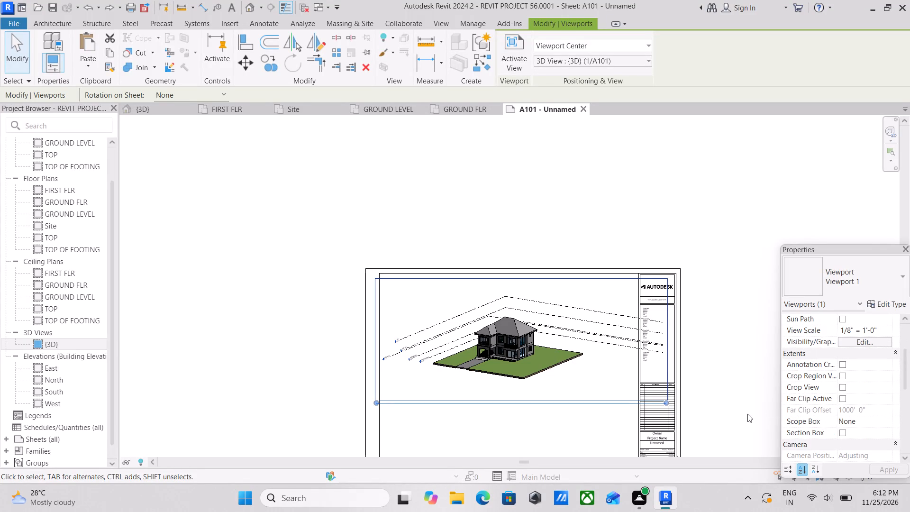
Check which views and viewport positioning options are offered for the placed 3D viewport.
{"action": "scroll", "coordinate": [429, 308], "scroll_direction": "up", "scroll_amount": 3}
{"action": "scroll", "coordinate": [510, 369], "scroll_direction": "up", "scroll_amount": 2}
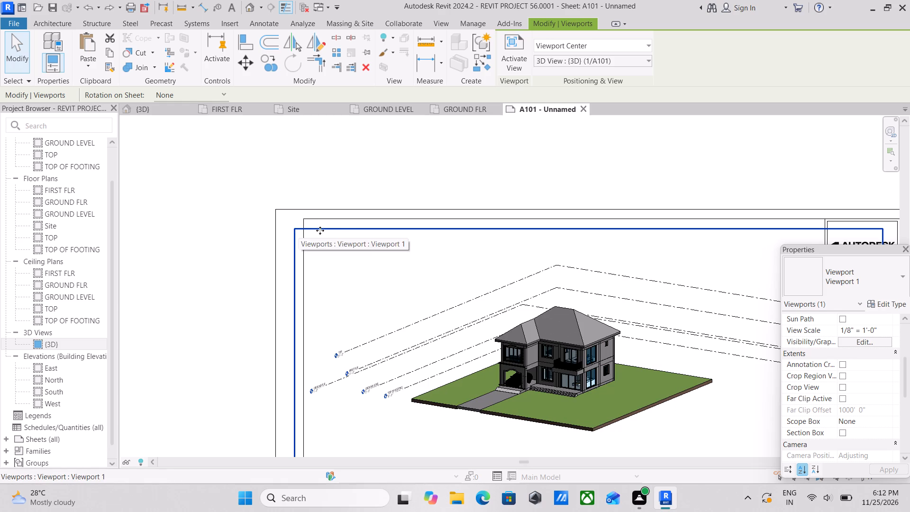
{"action": "key", "text": "Escape"}
{"action": "left_click", "coordinate": [391, 232]}
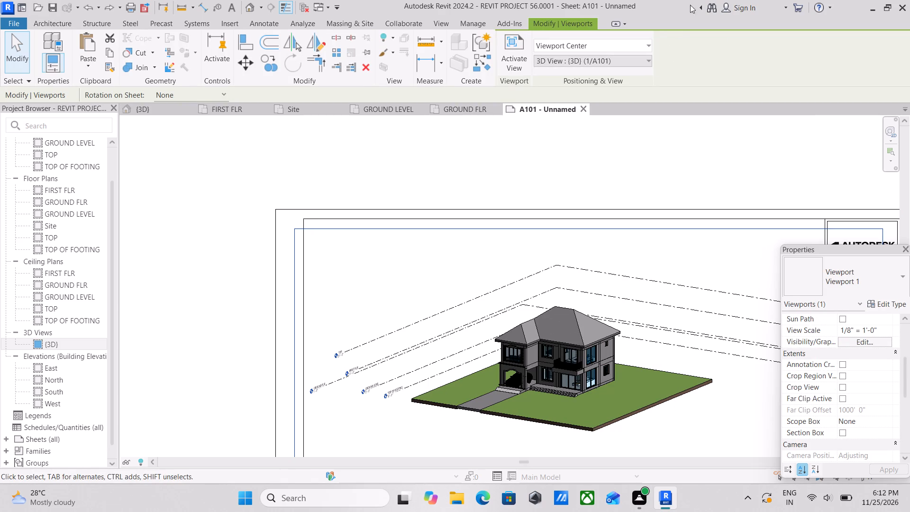
{"action": "left_click", "coordinate": [614, 60]}
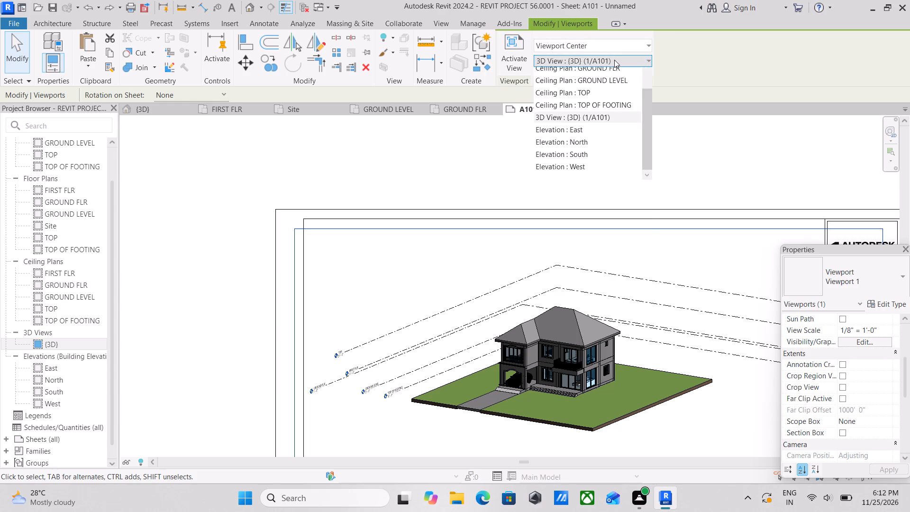
{"action": "left_click", "coordinate": [619, 60]}
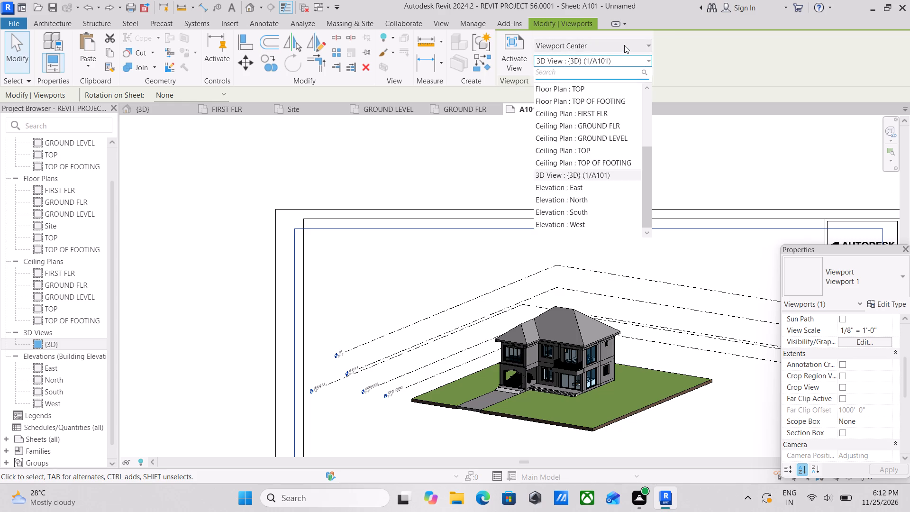
{"action": "left_click", "coordinate": [624, 45]}
{"action": "left_click", "coordinate": [624, 45]}
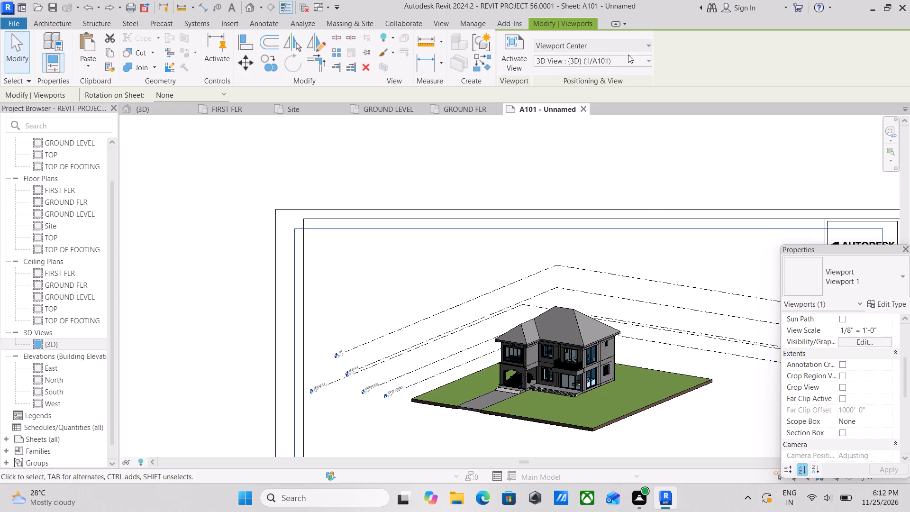
Look through the 3D viewport's properties again, from graphics to phasing, including the views offered for its View property.
{"action": "scroll", "coordinate": [842, 324], "scroll_direction": "down", "scroll_amount": 4}
{"action": "scroll", "coordinate": [855, 373], "scroll_direction": "up", "scroll_amount": 1}
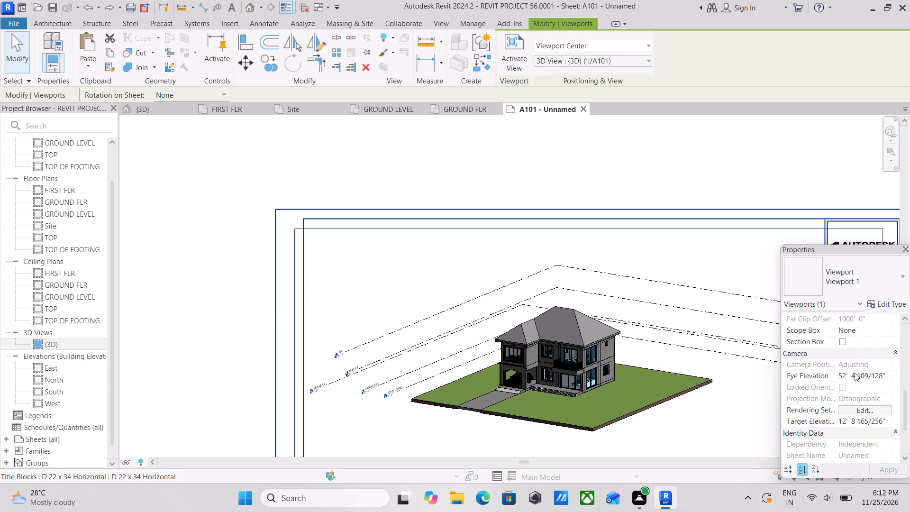
{"action": "scroll", "coordinate": [855, 373], "scroll_direction": "down", "scroll_amount": 12}
{"action": "scroll", "coordinate": [845, 401], "scroll_direction": "up", "scroll_amount": 2}
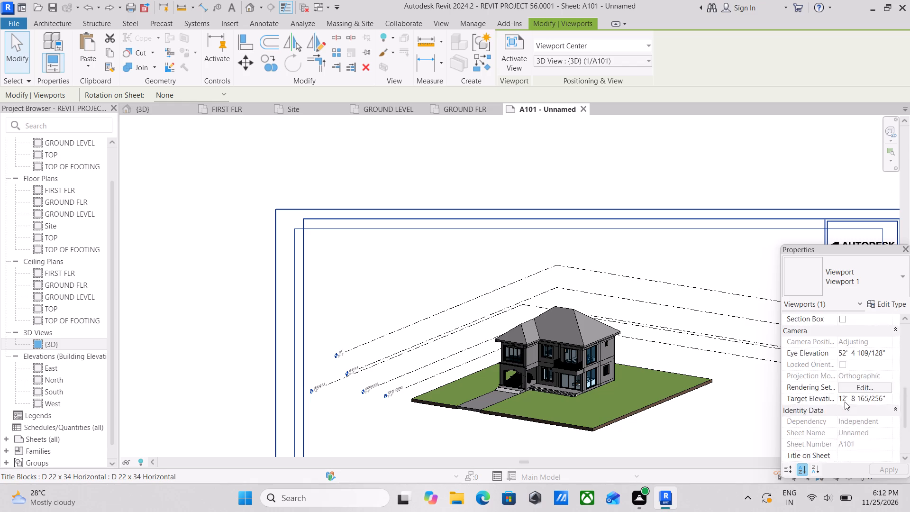
{"action": "scroll", "coordinate": [845, 402], "scroll_direction": "up", "scroll_amount": 6}
{"action": "scroll", "coordinate": [883, 356], "scroll_direction": "up", "scroll_amount": 3}
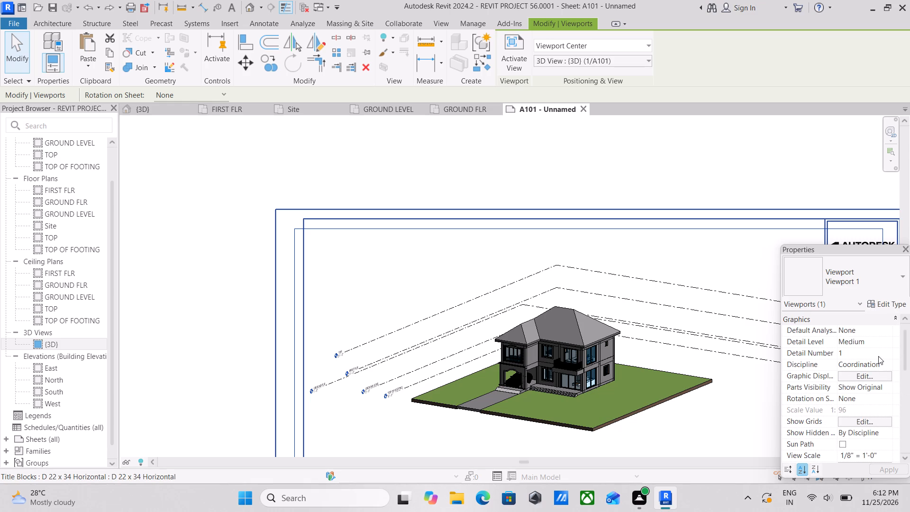
{"action": "scroll", "coordinate": [873, 356], "scroll_direction": "up", "scroll_amount": 1}
{"action": "scroll", "coordinate": [870, 356], "scroll_direction": "down", "scroll_amount": 9}
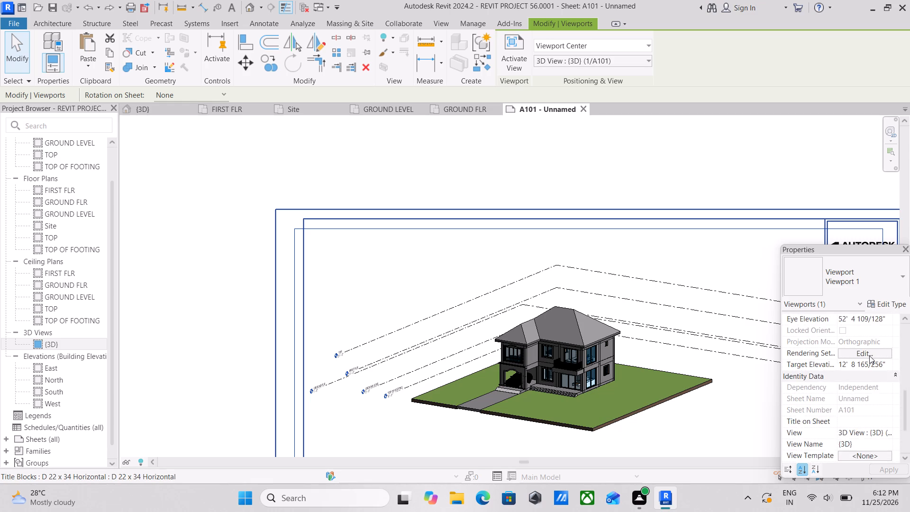
{"action": "scroll", "coordinate": [869, 356], "scroll_direction": "down", "scroll_amount": 10}
{"action": "scroll", "coordinate": [858, 415], "scroll_direction": "down", "scroll_amount": 2}
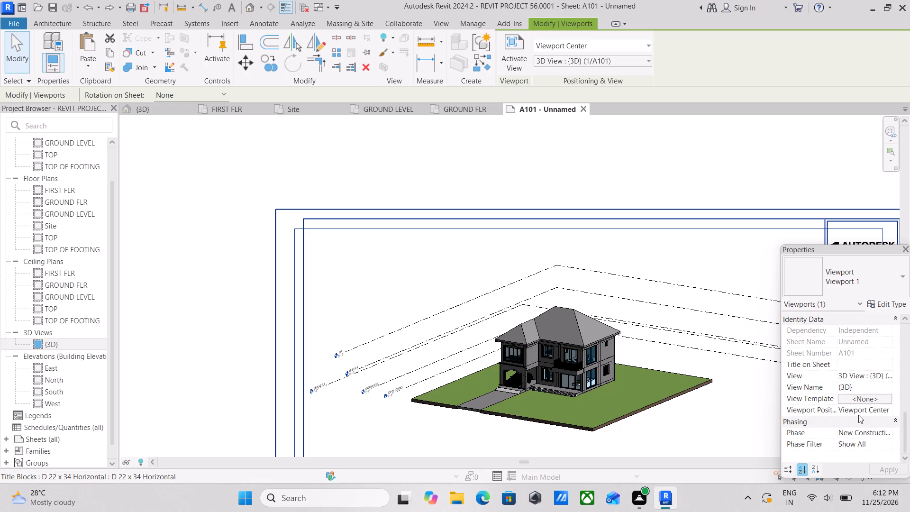
{"action": "scroll", "coordinate": [858, 415], "scroll_direction": "down", "scroll_amount": 2}
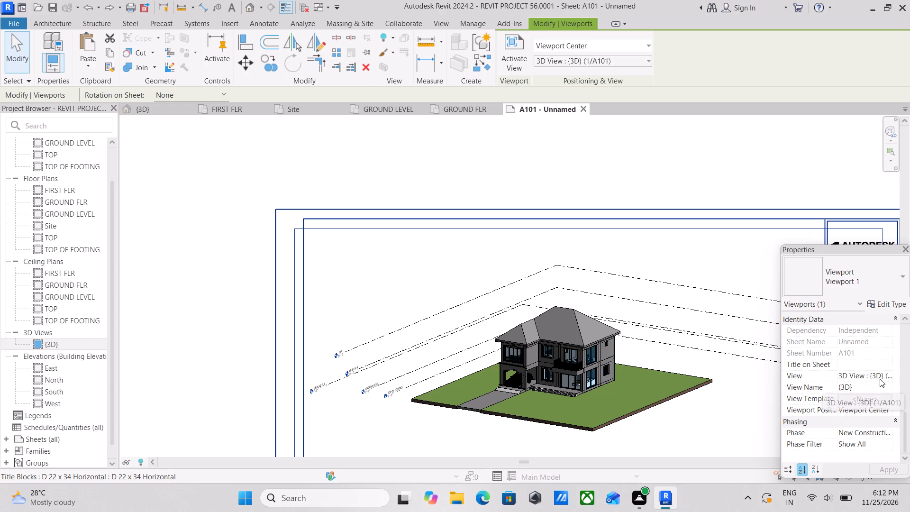
{"action": "left_click", "coordinate": [890, 375]}
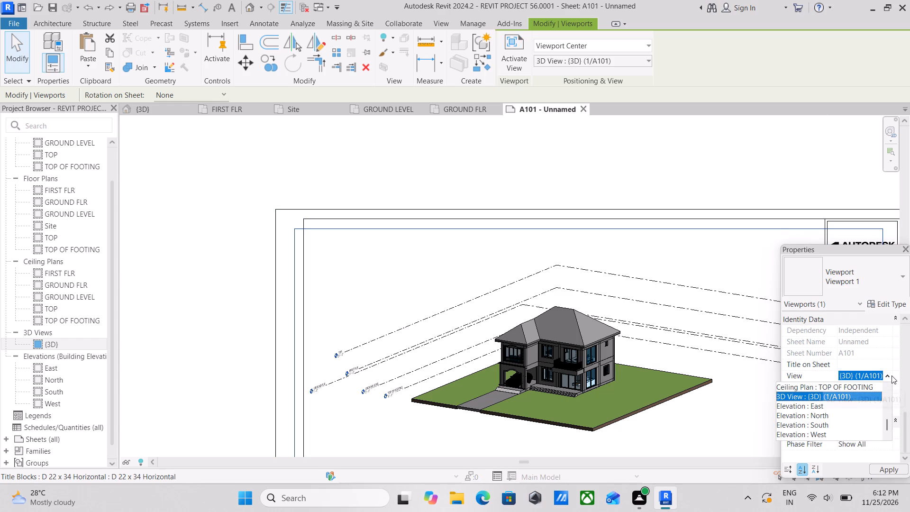
{"action": "left_click", "coordinate": [892, 375]}
Place the South elevation on sheet A101, below the 3D view and inside the titleblock border.
{"action": "scroll", "coordinate": [439, 266], "scroll_direction": "down", "scroll_amount": 3}
{"action": "middle_click_drag", "start_coordinate": [428, 259], "coordinate": [421, 203]}
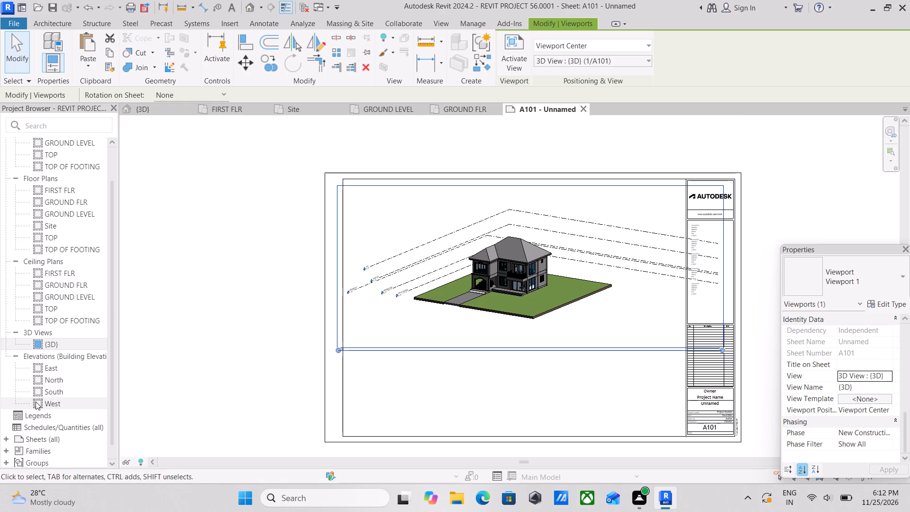
{"action": "left_click_drag", "start_coordinate": [35, 392], "coordinate": [343, 431]}
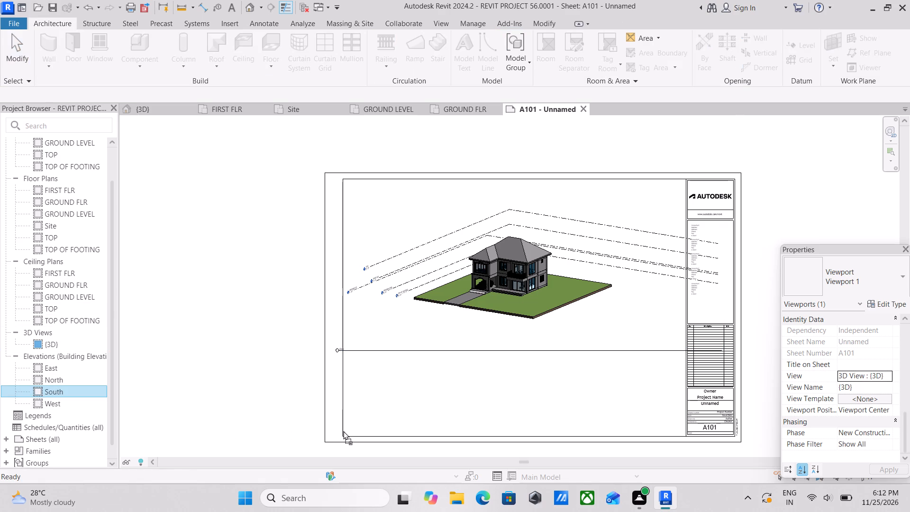
{"action": "left_click_drag", "start_coordinate": [343, 431], "coordinate": [514, 402]}
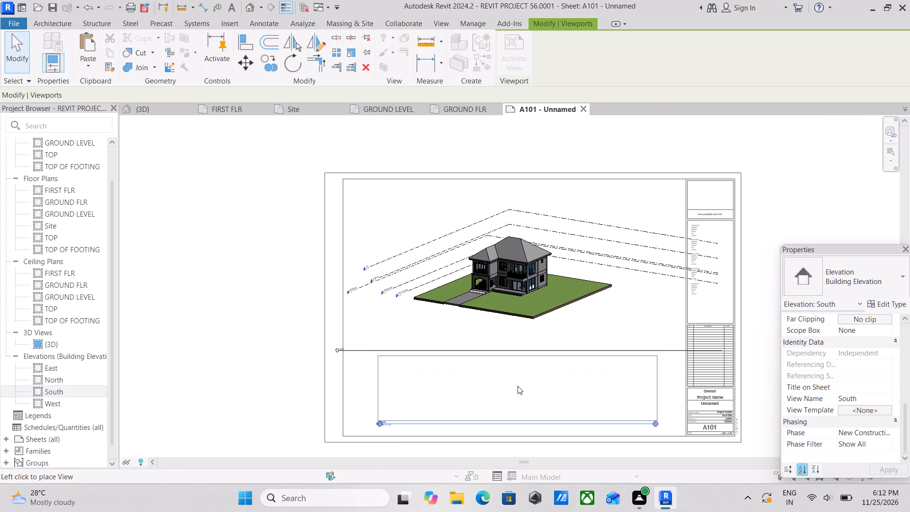
{"action": "left_click", "coordinate": [512, 393]}
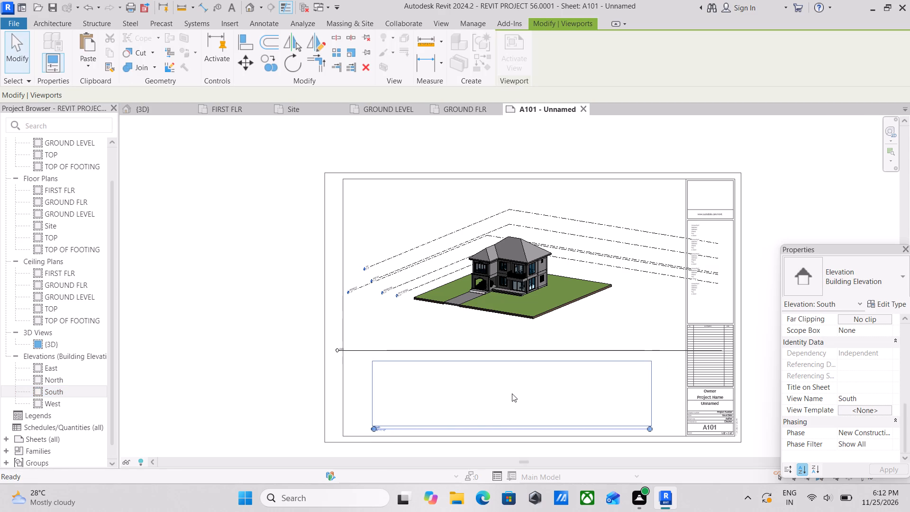
Examine the placed South elevation on the sheet, including its grid bubbles, level lines and position relative to the 3D view.
{"action": "scroll", "coordinate": [512, 393], "scroll_direction": "up", "scroll_amount": 1}
{"action": "scroll", "coordinate": [443, 366], "scroll_direction": "up", "scroll_amount": 2}
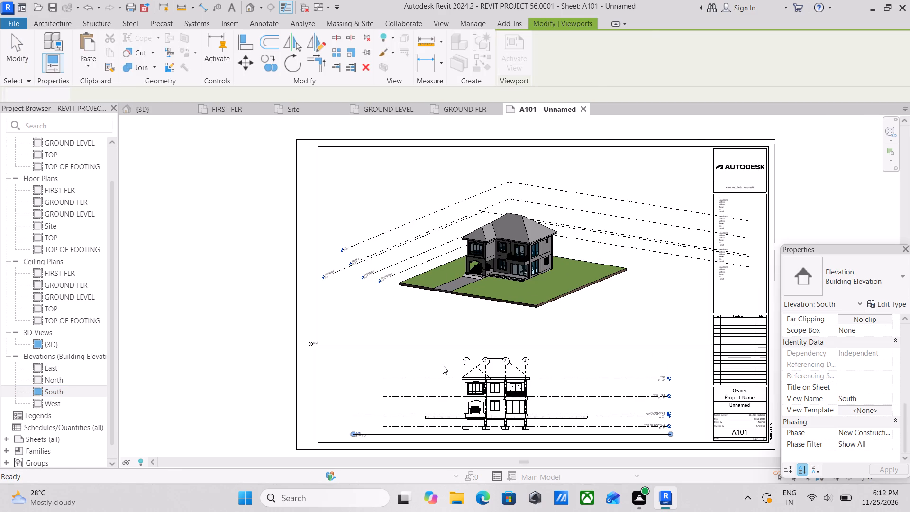
{"action": "scroll", "coordinate": [443, 366], "scroll_direction": "up", "scroll_amount": 1}
{"action": "scroll", "coordinate": [506, 392], "scroll_direction": "up", "scroll_amount": 3}
{"action": "scroll", "coordinate": [506, 392], "scroll_direction": "down", "scroll_amount": 3}
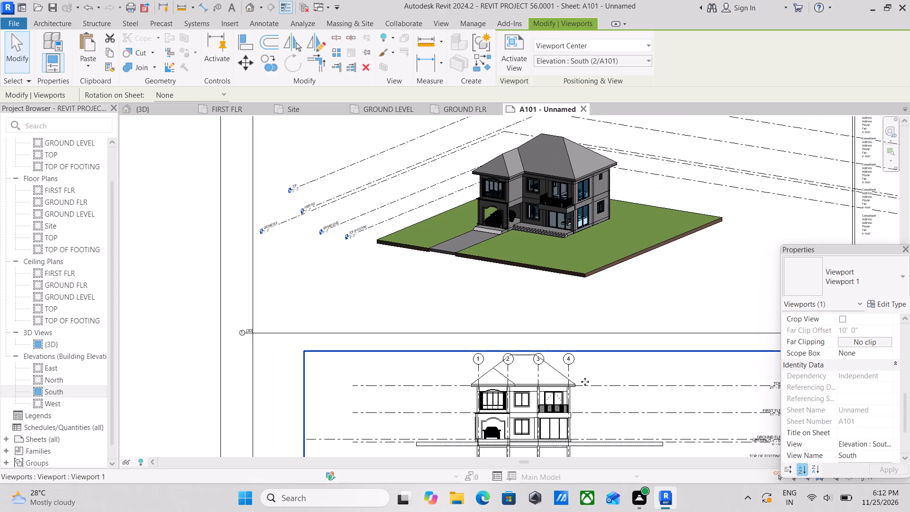
{"action": "scroll", "coordinate": [585, 382], "scroll_direction": "down", "scroll_amount": 3}
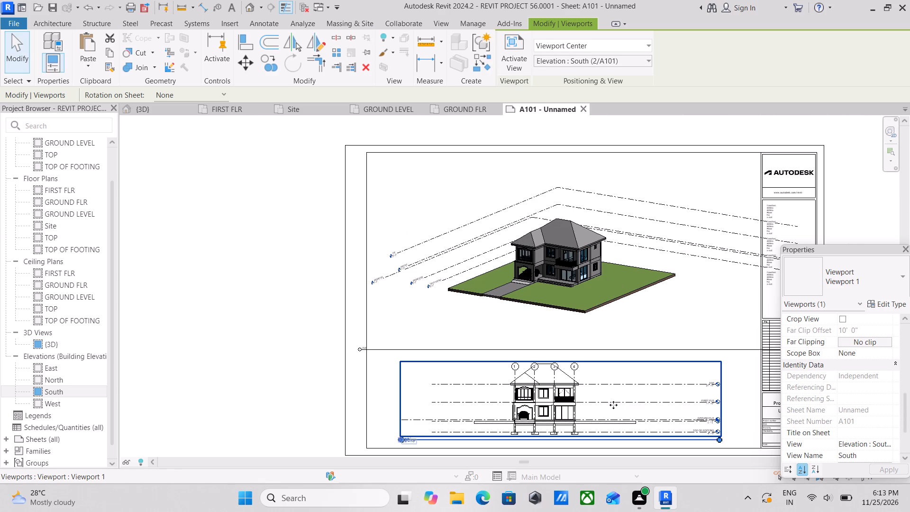
{"action": "scroll", "coordinate": [644, 383], "scroll_direction": "up", "scroll_amount": 1}
{"action": "middle_click_drag", "start_coordinate": [648, 377], "coordinate": [659, 330]}
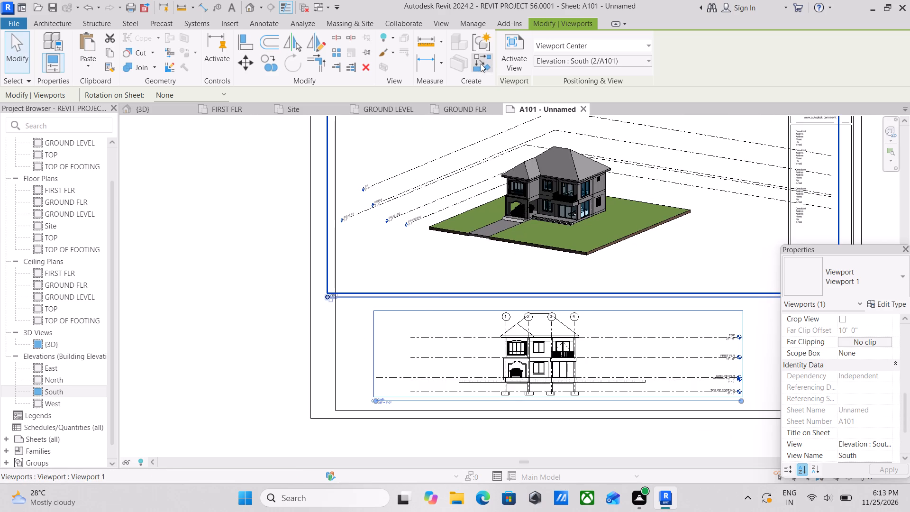
{"action": "scroll", "coordinate": [607, 366], "scroll_direction": "up", "scroll_amount": 1}
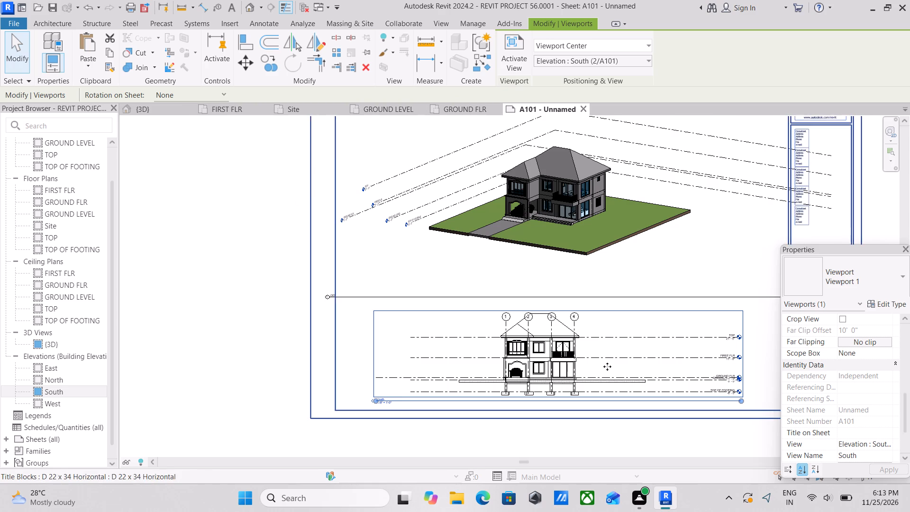
{"action": "scroll", "coordinate": [607, 366], "scroll_direction": "up", "scroll_amount": 1}
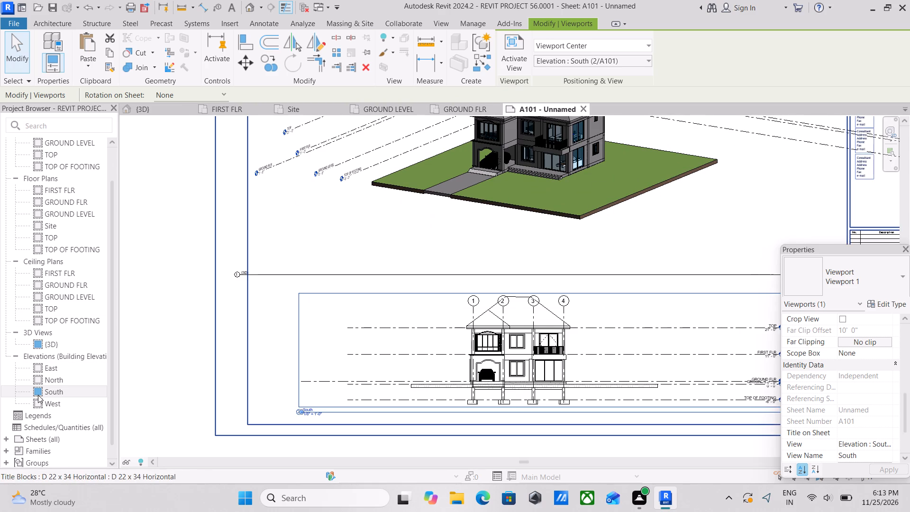
Open the South elevation view and temporarily hide all of its levels.
{"action": "double_click", "coordinate": [67, 394]}
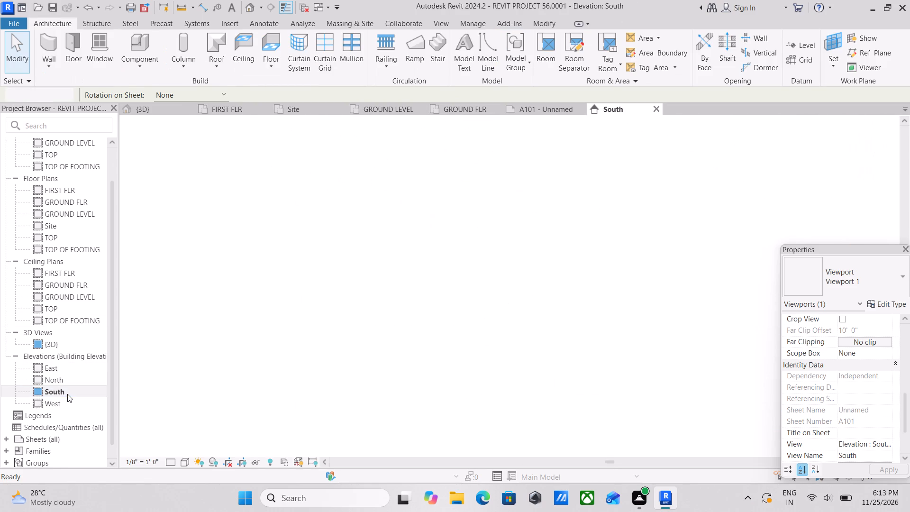
{"action": "scroll", "coordinate": [573, 349], "scroll_direction": "up", "scroll_amount": 3}
{"action": "scroll", "coordinate": [538, 285], "scroll_direction": "up", "scroll_amount": 1}
{"action": "middle_click_drag", "start_coordinate": [538, 285], "coordinate": [566, 327]}
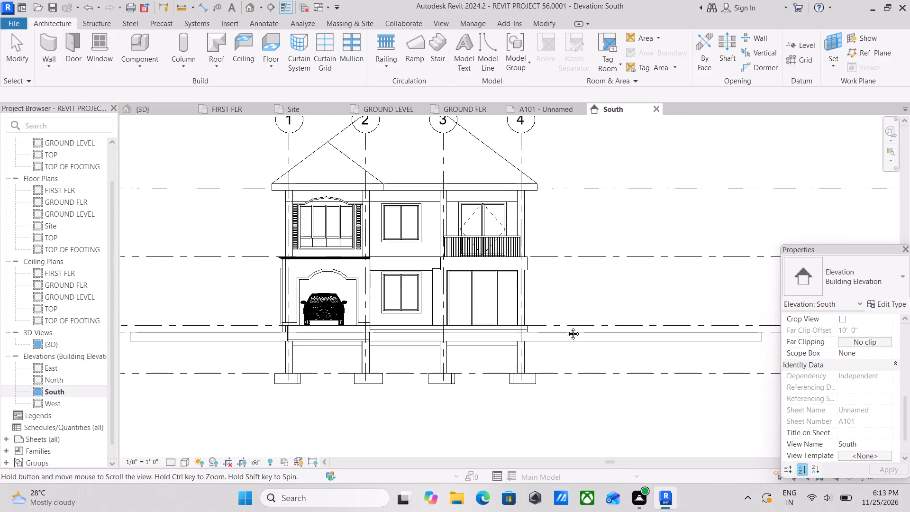
{"action": "middle_click_drag", "start_coordinate": [566, 327], "coordinate": [619, 393]}
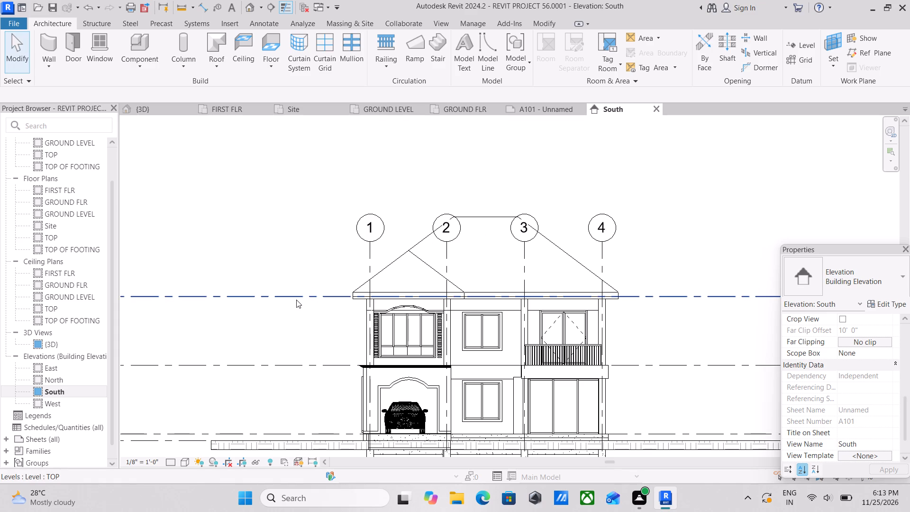
{"action": "left_click", "coordinate": [296, 300]}
{"action": "type", "text": "sa"}
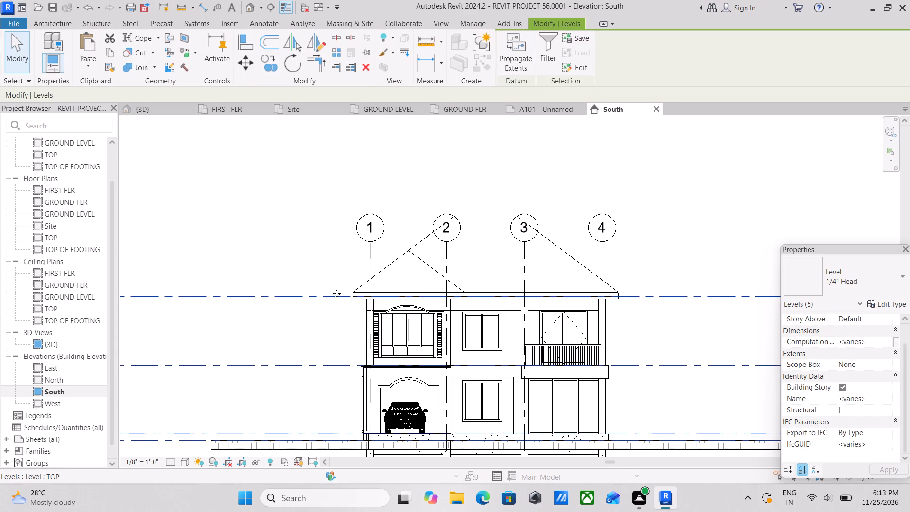
{"action": "scroll", "coordinate": [333, 297], "scroll_direction": "down", "scroll_amount": 4}
{"action": "scroll", "coordinate": [278, 320], "scroll_direction": "up", "scroll_amount": 2}
{"action": "scroll", "coordinate": [270, 326], "scroll_direction": "down", "scroll_amount": 4}
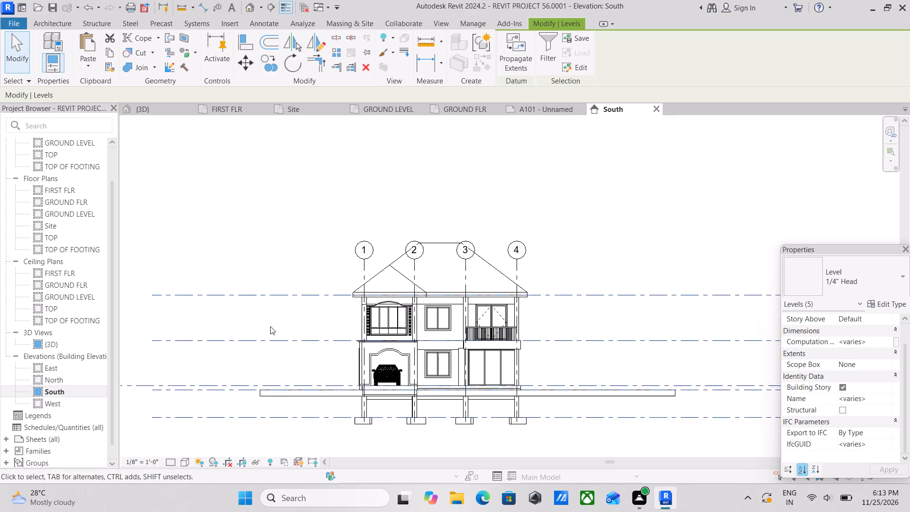
{"action": "scroll", "coordinate": [242, 313], "scroll_direction": "up", "scroll_amount": 4}
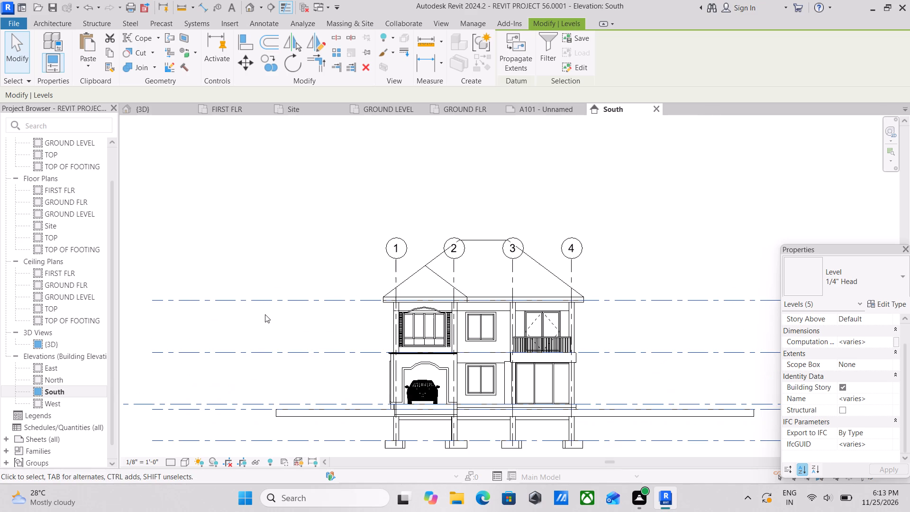
{"action": "type", "text": "hh"}
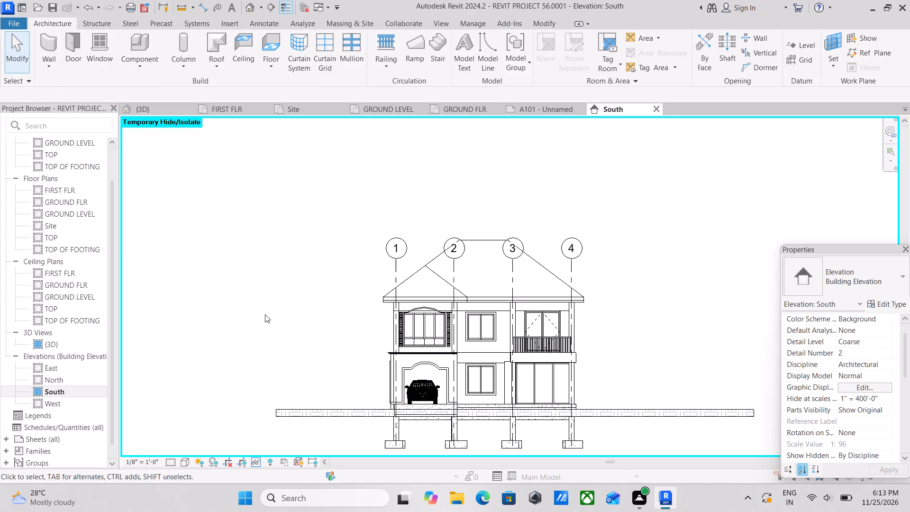
Temporarily hide all the grids in the South elevation view.
{"action": "scroll", "coordinate": [427, 305], "scroll_direction": "up", "scroll_amount": 2}
{"action": "left_click", "coordinate": [384, 264]}
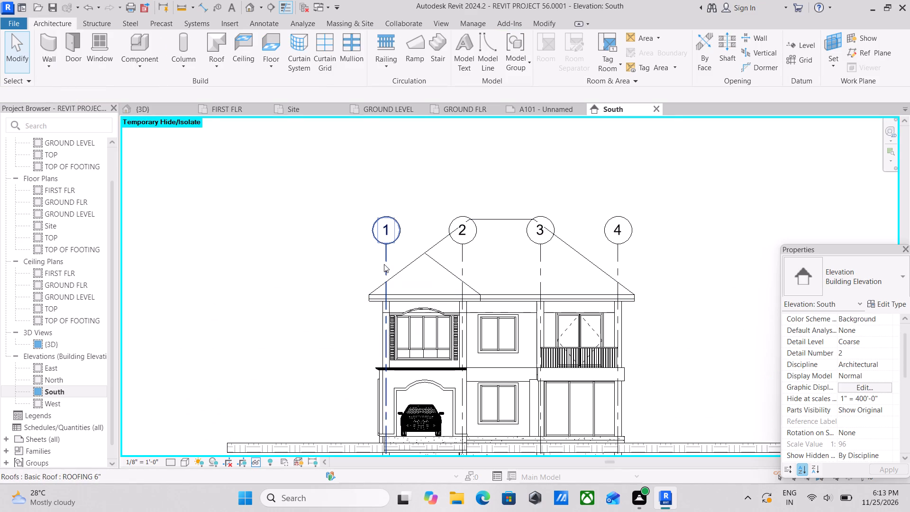
{"action": "type", "text": "sa"}
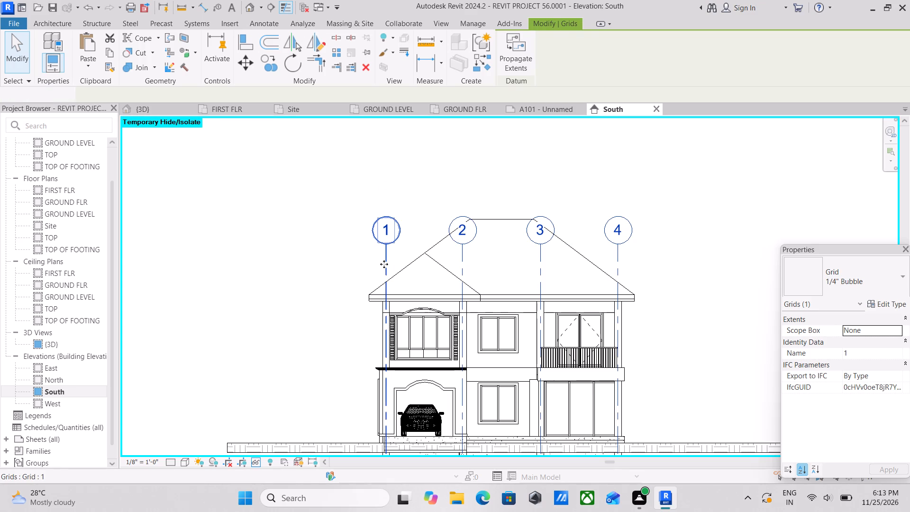
{"action": "type", "text": "hh"}
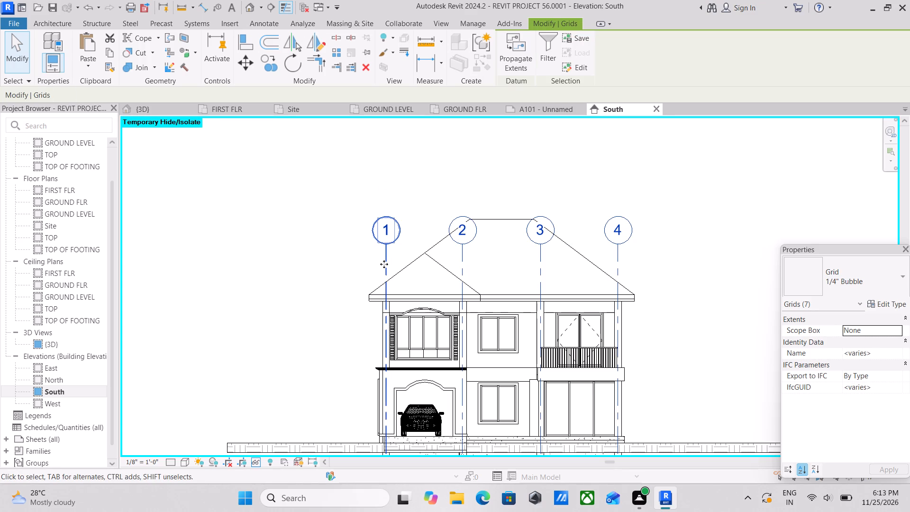
Inspect the South elevation's facade, roof, openings and ground line up close.
{"action": "middle_click_drag", "start_coordinate": [522, 338], "coordinate": [537, 274]}
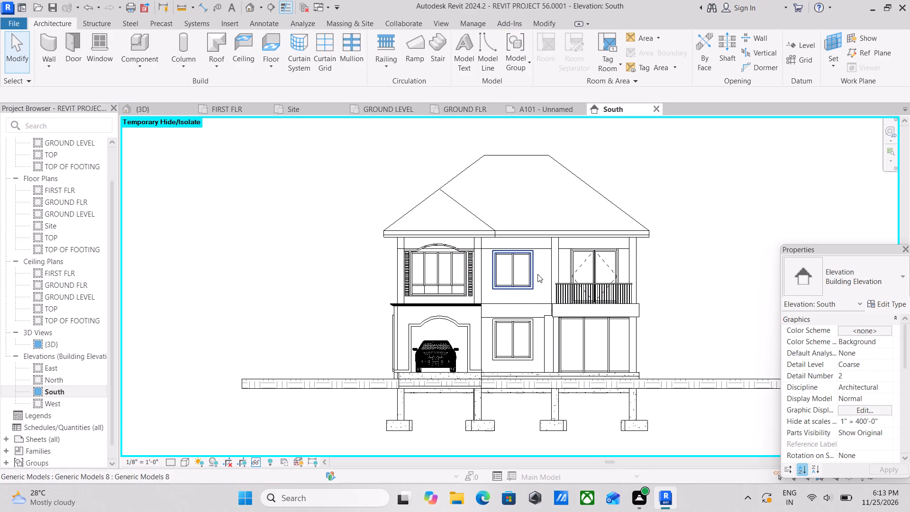
{"action": "middle_click_drag", "start_coordinate": [541, 301], "coordinate": [500, 334]}
{"action": "scroll", "coordinate": [512, 333], "scroll_direction": "up", "scroll_amount": 1}
{"action": "middle_click_drag", "start_coordinate": [536, 329], "coordinate": [533, 315]}
{"action": "scroll", "coordinate": [379, 393], "scroll_direction": "up", "scroll_amount": 1}
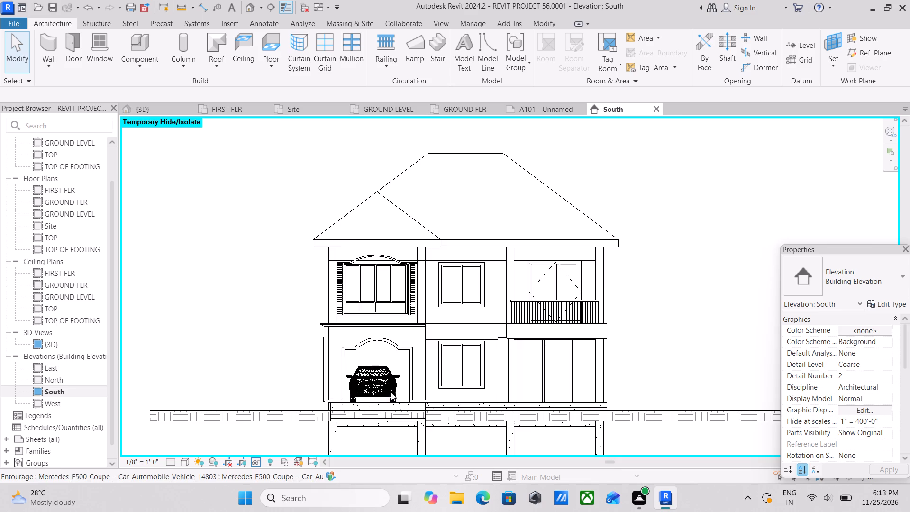
{"action": "middle_click_drag", "start_coordinate": [503, 389], "coordinate": [504, 407]}
{"action": "scroll", "coordinate": [54, 284], "scroll_direction": "up", "scroll_amount": 2}
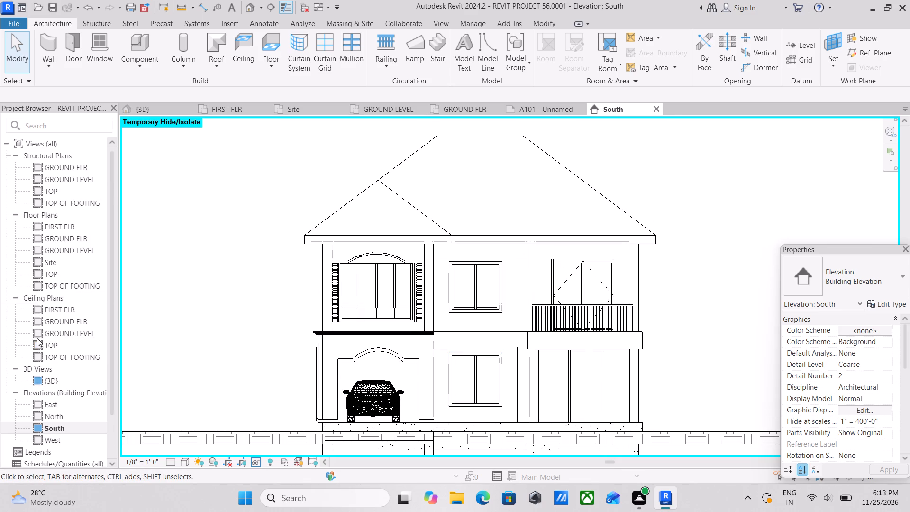
{"action": "scroll", "coordinate": [201, 389], "scroll_direction": "down", "scroll_amount": 1}
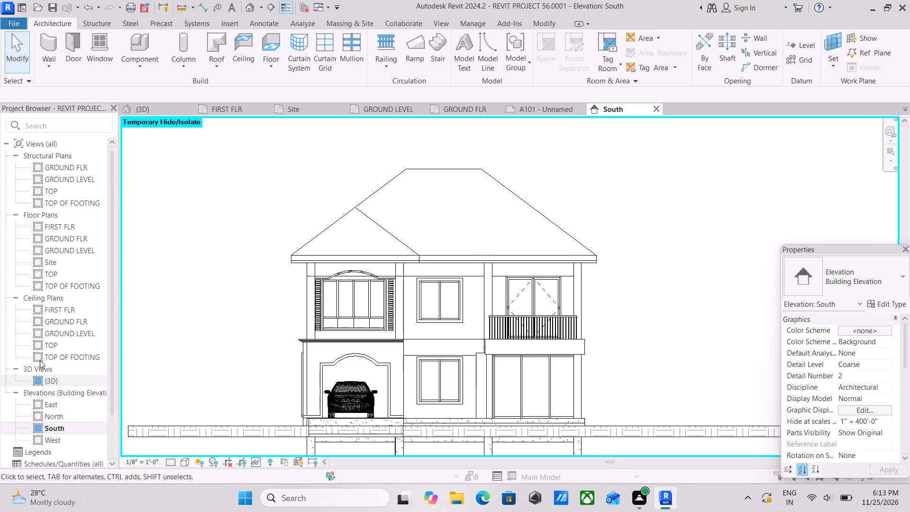
Open the {3D} view and temporarily hide all of its levels.
{"action": "double_click", "coordinate": [40, 378]}
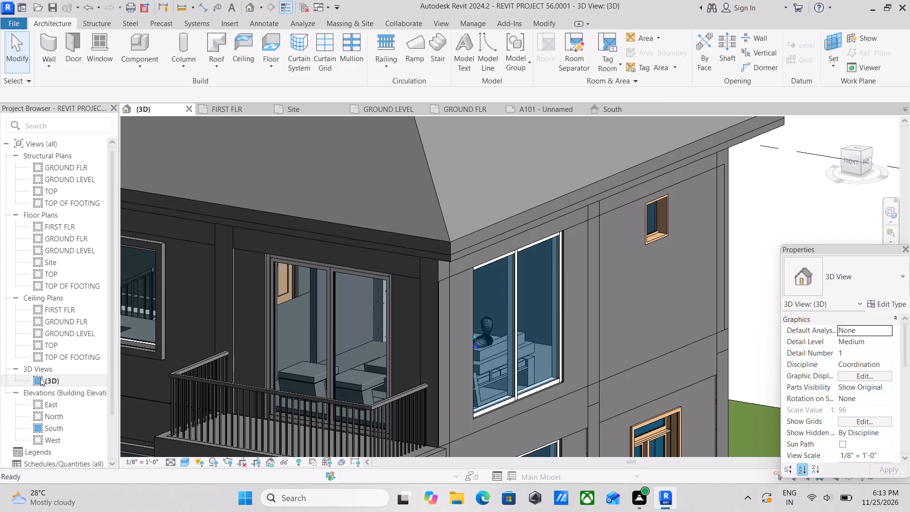
{"action": "scroll", "coordinate": [240, 358], "scroll_direction": "down", "scroll_amount": 3}
{"action": "scroll", "coordinate": [336, 357], "scroll_direction": "down", "scroll_amount": 2}
{"action": "middle_click_drag", "start_coordinate": [341, 355], "coordinate": [490, 301]}
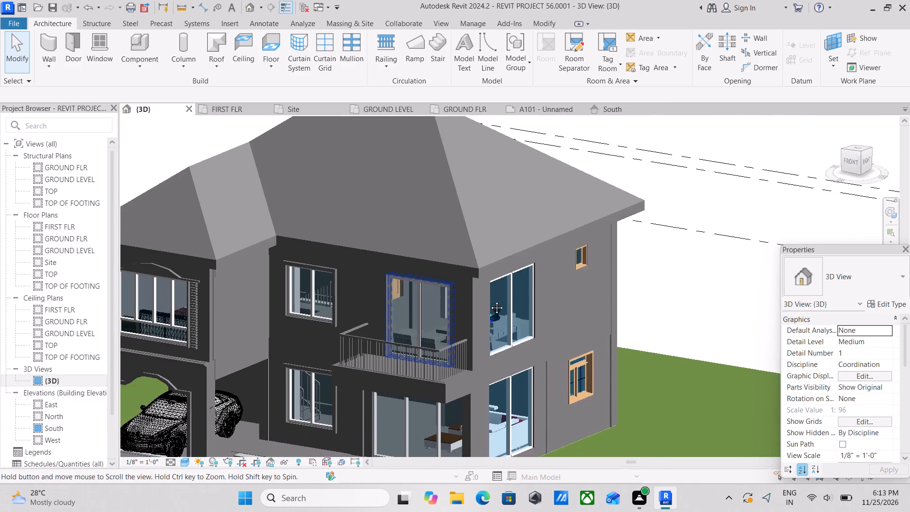
{"action": "middle_click_drag", "start_coordinate": [490, 301], "coordinate": [530, 270]}
{"action": "scroll", "coordinate": [516, 280], "scroll_direction": "down", "scroll_amount": 4}
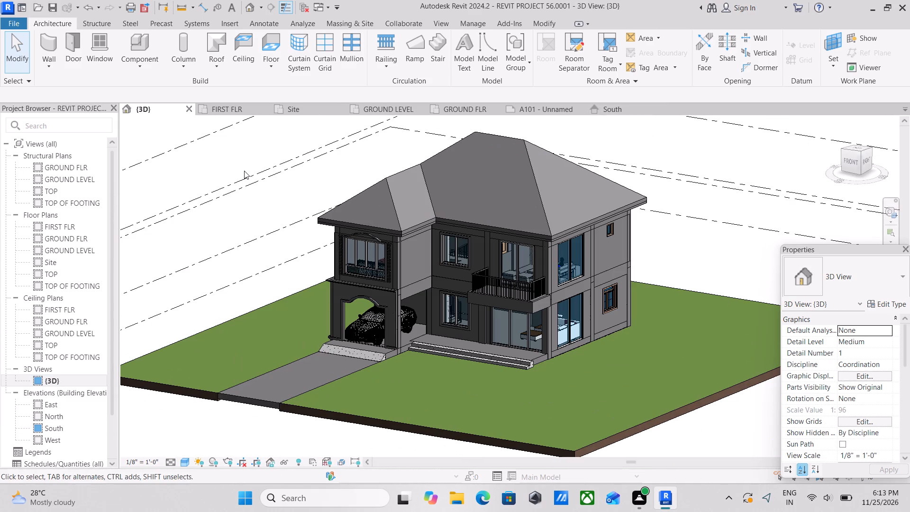
{"action": "left_click", "coordinate": [244, 177]}
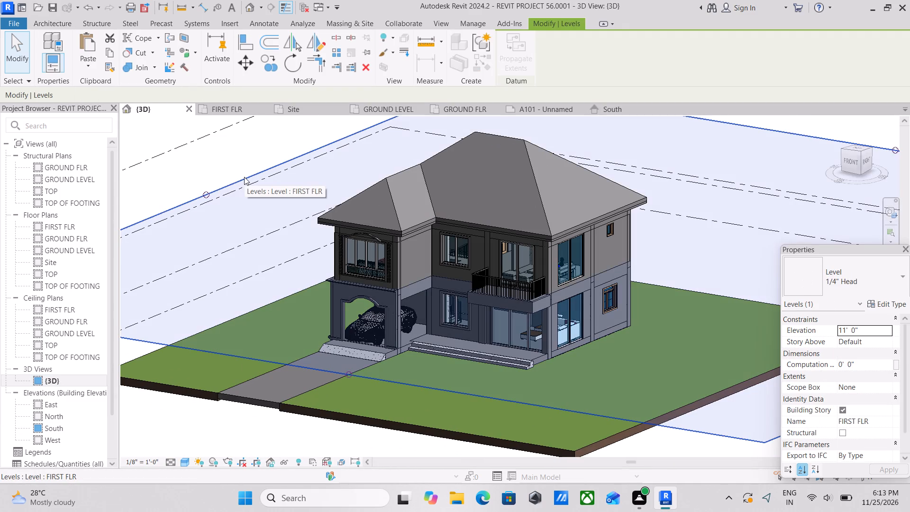
{"action": "type", "text": "sa"}
{"action": "type", "text": "hh"}
Frame the house in the 3D view and set the rendering quality to Medium.
{"action": "scroll", "coordinate": [411, 315], "scroll_direction": "up", "scroll_amount": 1}
{"action": "middle_click_drag", "start_coordinate": [408, 314], "coordinate": [404, 333]}
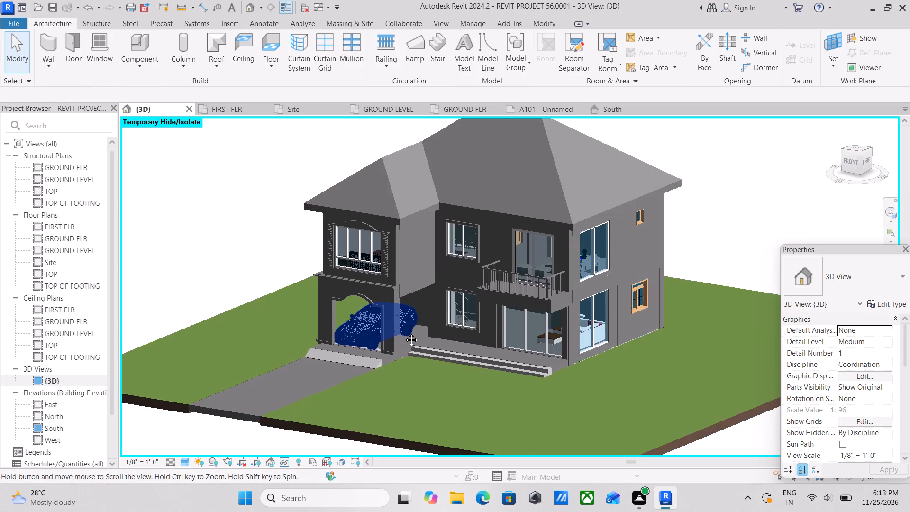
{"action": "middle_click_drag", "start_coordinate": [404, 333], "coordinate": [410, 375]}
{"action": "middle_click_drag", "start_coordinate": [411, 375], "coordinate": [405, 366]}
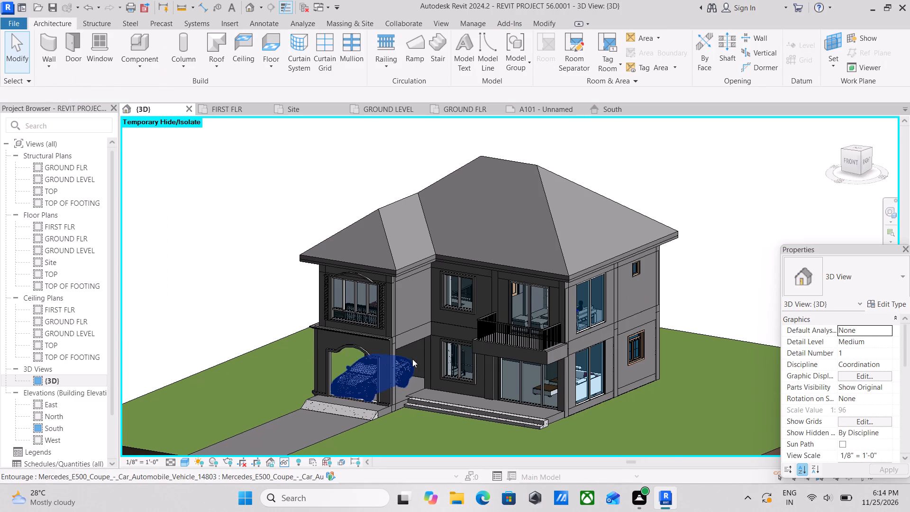
{"action": "type", "text": "rr"}
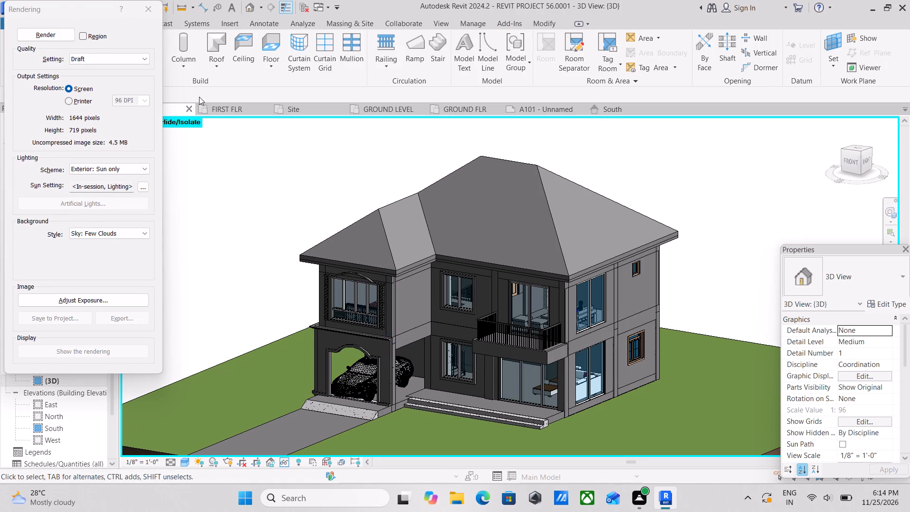
{"action": "left_click", "coordinate": [92, 61]}
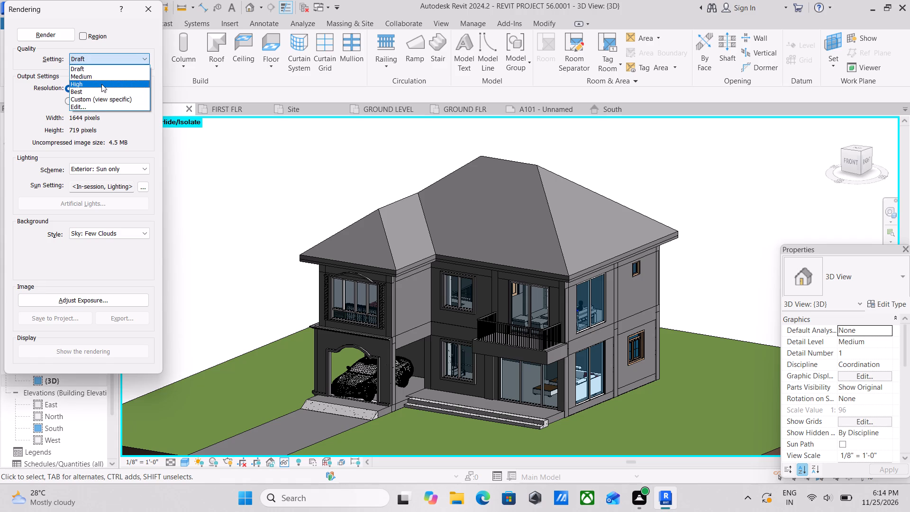
{"action": "left_click", "coordinate": [106, 76]}
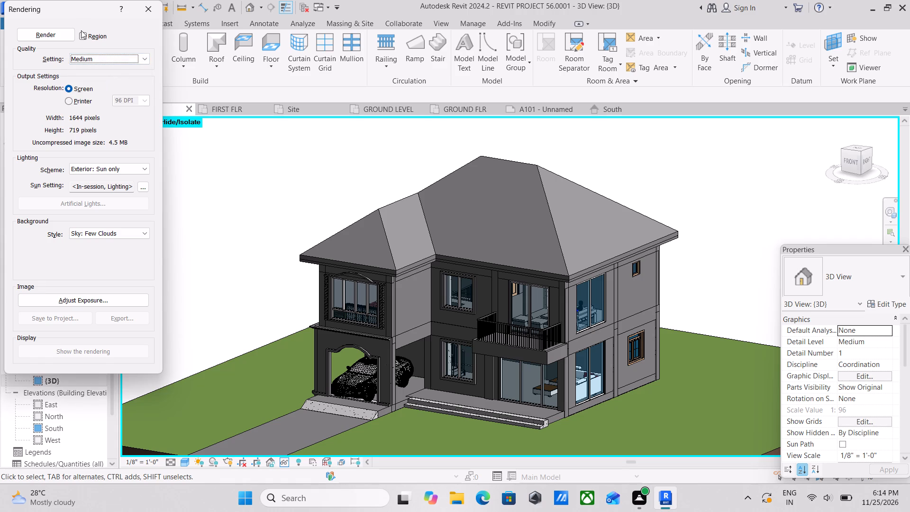
Limit the rendering to a region and pull its two vertical edges in closer to the house.
{"action": "left_click", "coordinate": [81, 37]}
{"action": "scroll", "coordinate": [226, 165], "scroll_direction": "down", "scroll_amount": 3}
{"action": "scroll", "coordinate": [348, 214], "scroll_direction": "down", "scroll_amount": 1}
{"action": "middle_click_drag", "start_coordinate": [349, 213], "coordinate": [380, 217]}
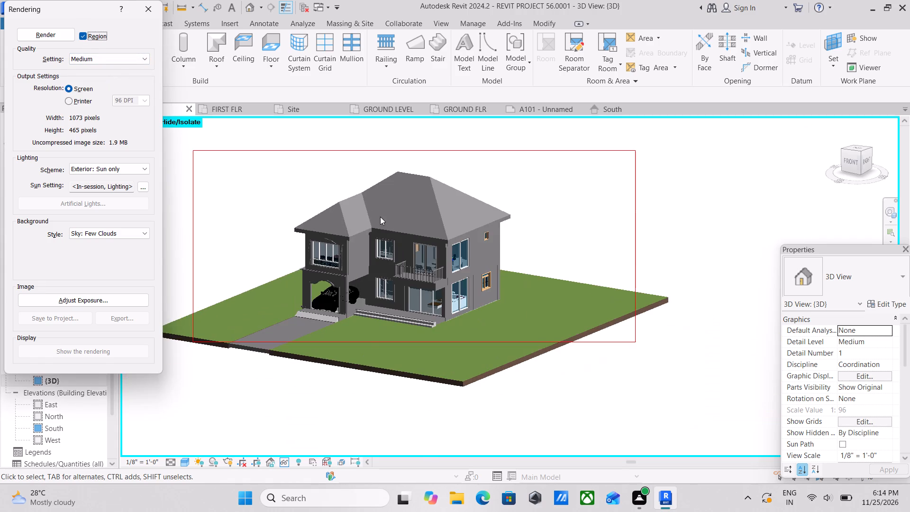
{"action": "middle_click_drag", "start_coordinate": [380, 217], "coordinate": [495, 222]}
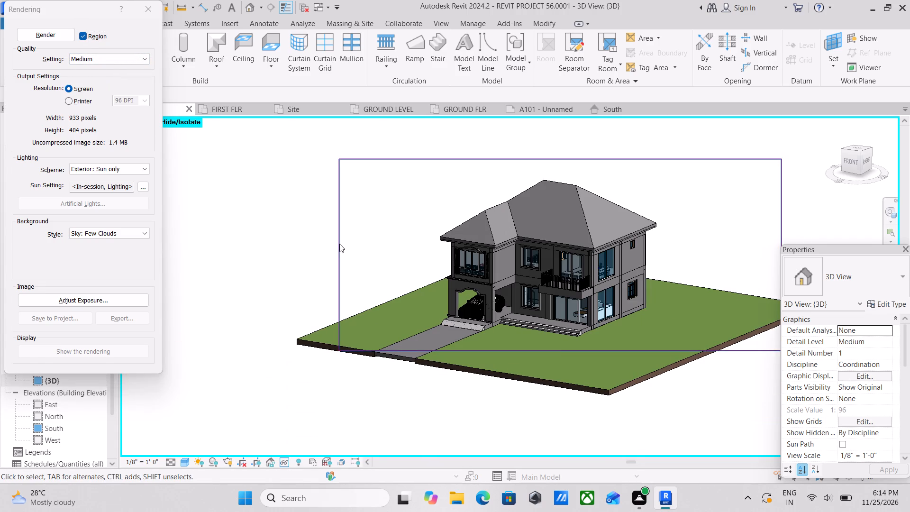
{"action": "left_click", "coordinate": [340, 244]}
{"action": "left_click_drag", "start_coordinate": [337, 250], "coordinate": [374, 256]}
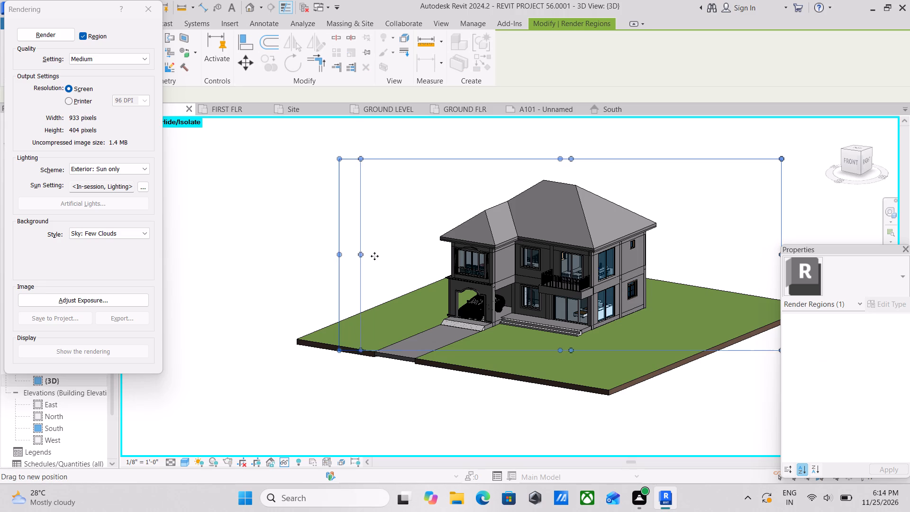
{"action": "left_click_drag", "start_coordinate": [374, 256], "coordinate": [408, 258]}
{"action": "middle_click_drag", "start_coordinate": [663, 278], "coordinate": [512, 278]}
{"action": "left_click_drag", "start_coordinate": [632, 255], "coordinate": [528, 259]}
Trim the render region's bottom edge and bring its top edge down to just above the roof ridge.
{"action": "scroll", "coordinate": [396, 366], "scroll_direction": "up", "scroll_amount": 2}
{"action": "left_click_drag", "start_coordinate": [392, 344], "coordinate": [389, 339]}
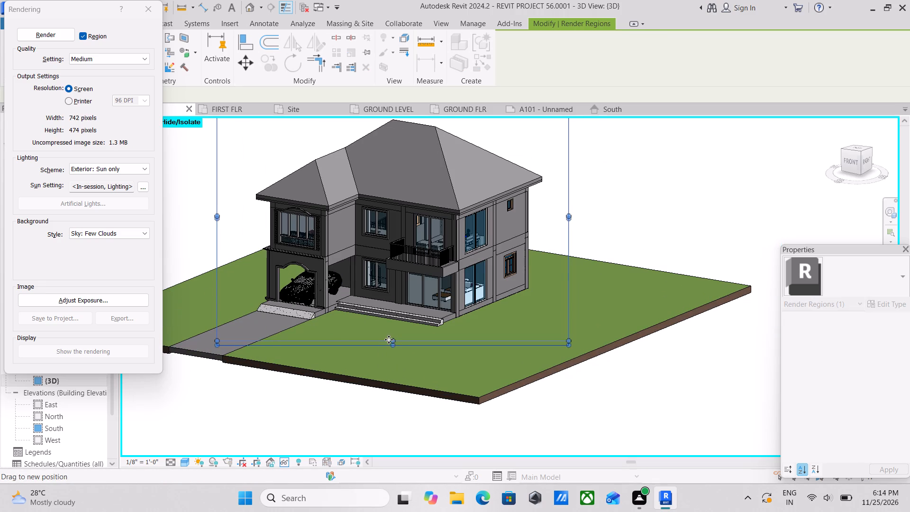
{"action": "left_click_drag", "start_coordinate": [389, 339], "coordinate": [389, 336]}
{"action": "middle_click_drag", "start_coordinate": [384, 265], "coordinate": [428, 349]}
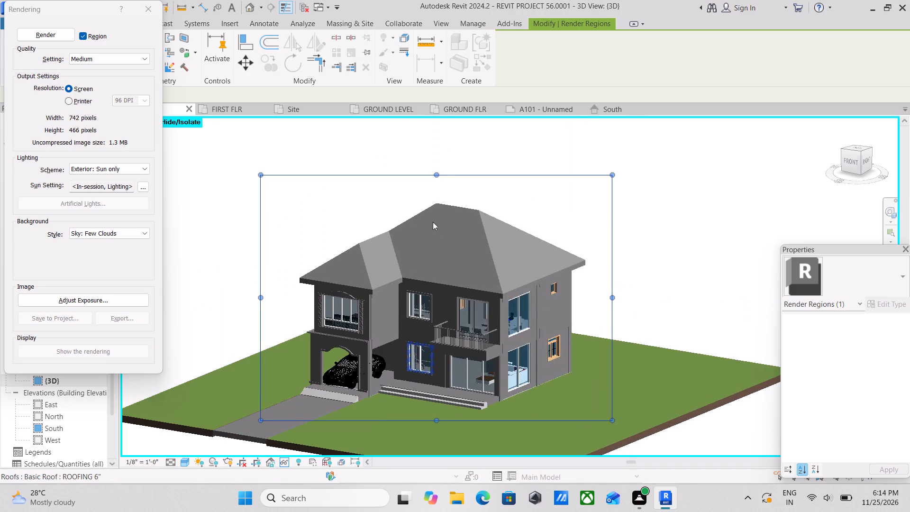
{"action": "left_click_drag", "start_coordinate": [435, 175], "coordinate": [436, 197]}
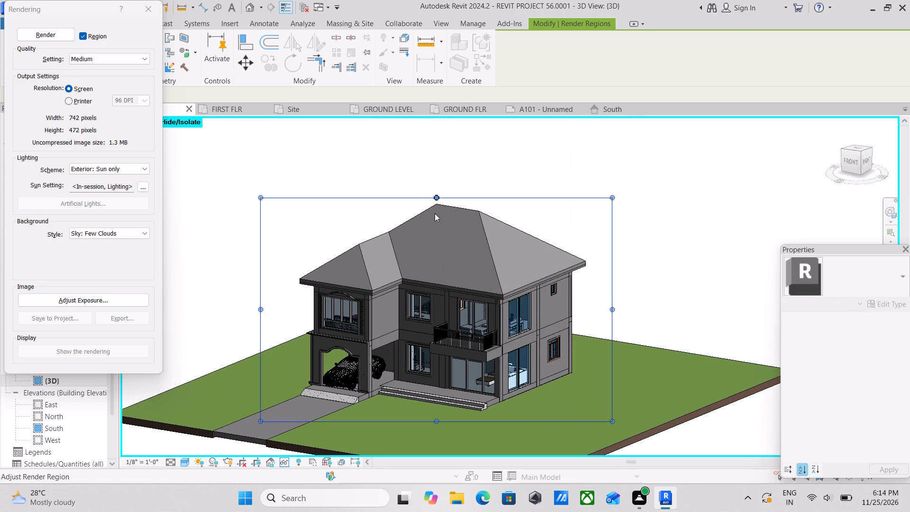
Pull in the render region's lower corners and extend its bottom edge below the front steps, making it about 909 x 571 pixels.
{"action": "middle_click_drag", "start_coordinate": [431, 265], "coordinate": [452, 207]}
{"action": "scroll", "coordinate": [327, 357], "scroll_direction": "up", "scroll_amount": 2}
{"action": "left_click_drag", "start_coordinate": [268, 367], "coordinate": [285, 359]}
{"action": "middle_click_drag", "start_coordinate": [552, 351], "coordinate": [447, 343]}
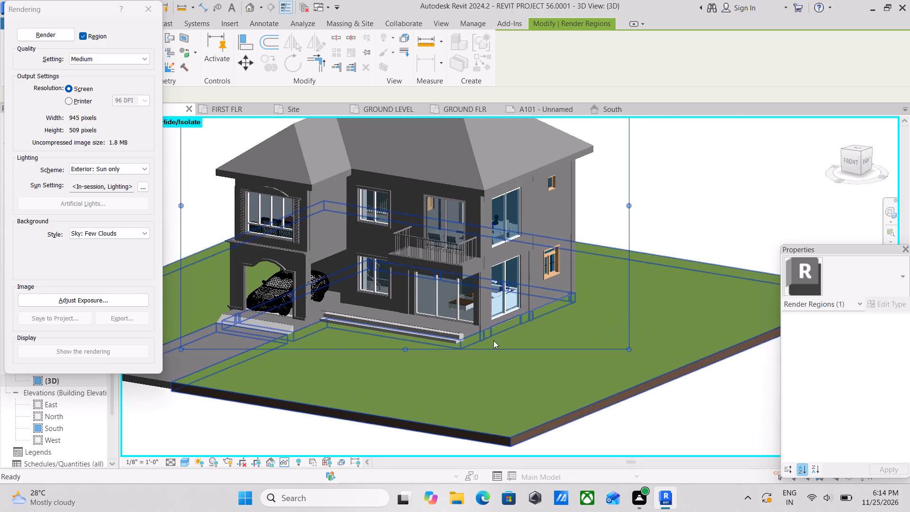
{"action": "left_click_drag", "start_coordinate": [628, 346], "coordinate": [610, 337]}
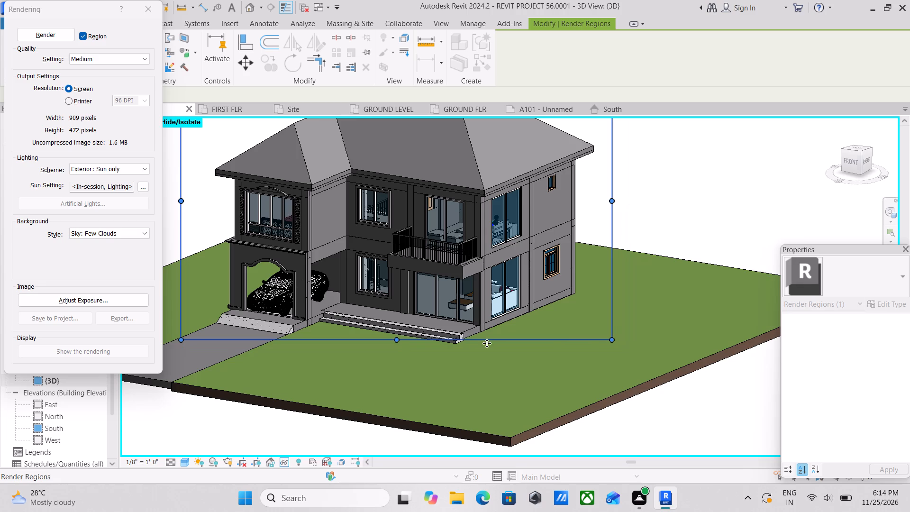
{"action": "middle_click_drag", "start_coordinate": [472, 344], "coordinate": [502, 373]}
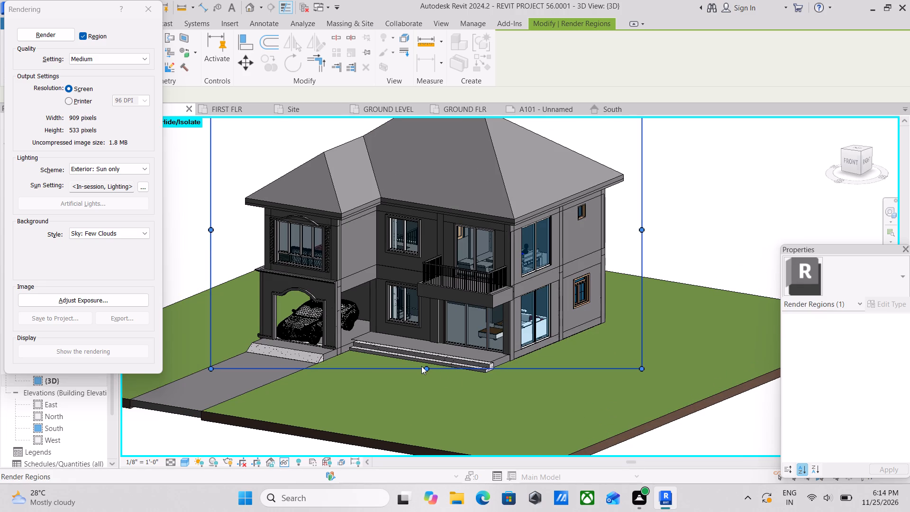
{"action": "left_click_drag", "start_coordinate": [421, 366], "coordinate": [426, 384]}
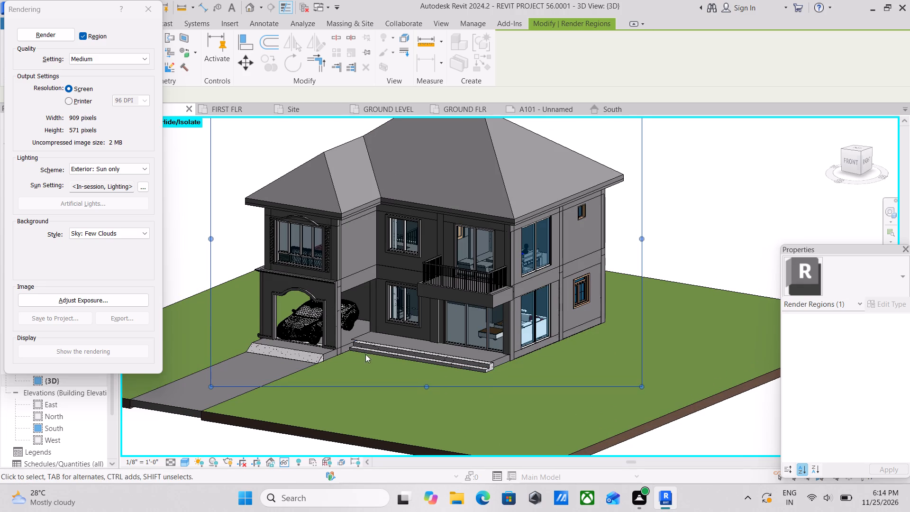
Start rendering the framed region of the 3D view.
{"action": "left_click", "coordinate": [39, 35]}
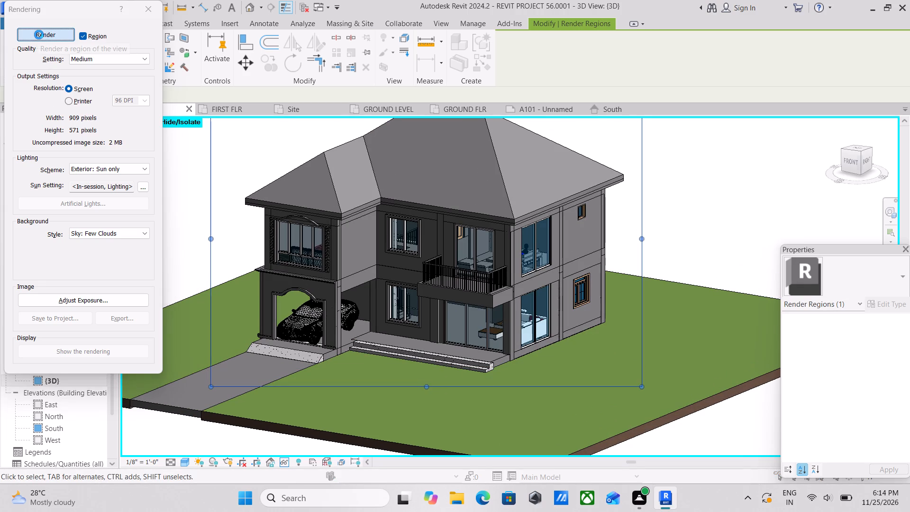
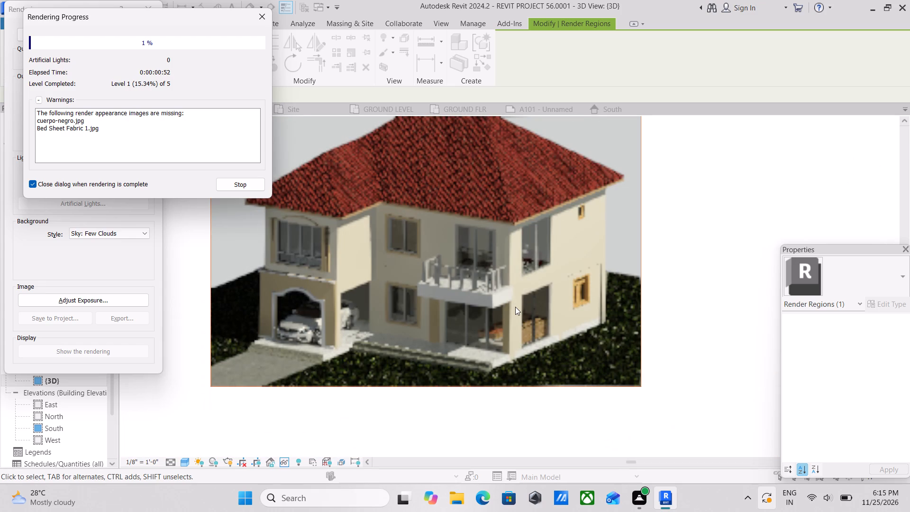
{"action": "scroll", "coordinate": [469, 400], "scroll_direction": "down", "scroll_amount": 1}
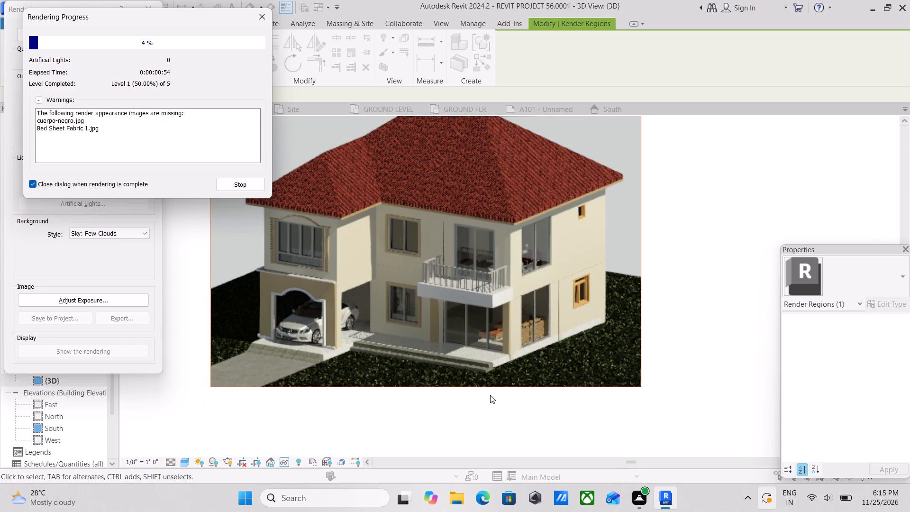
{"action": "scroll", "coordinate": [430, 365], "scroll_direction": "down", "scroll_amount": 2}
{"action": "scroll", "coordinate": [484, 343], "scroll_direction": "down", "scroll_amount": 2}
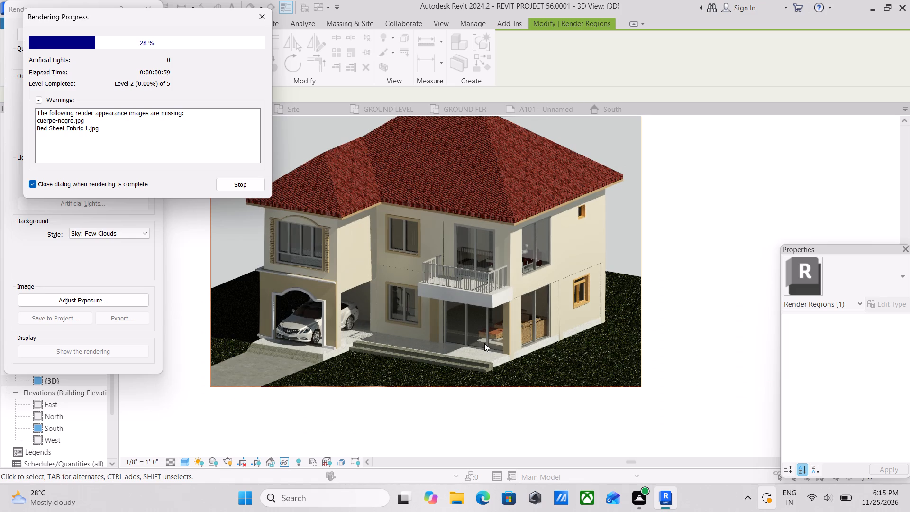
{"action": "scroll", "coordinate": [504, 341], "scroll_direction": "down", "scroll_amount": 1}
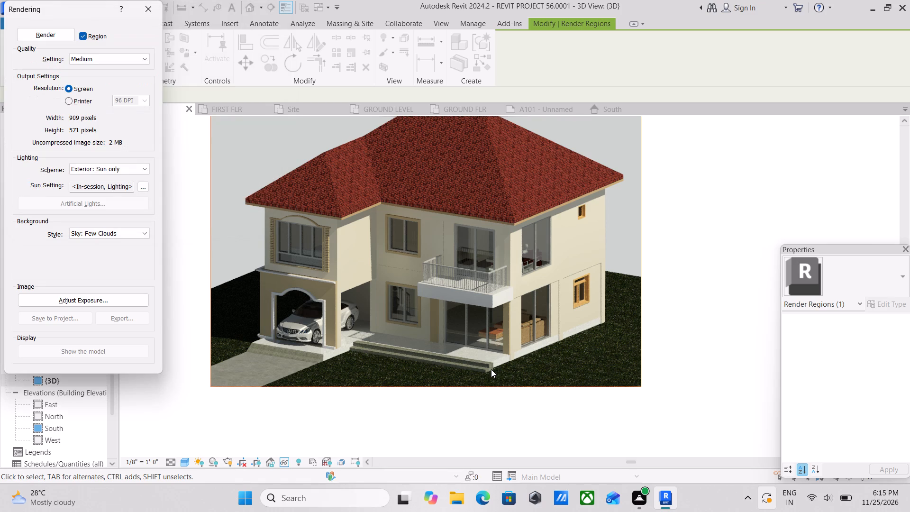
Capture a screen snip of the rendered house image with Snipping Tool, and close the Rendering dialog.
{"action": "scroll", "coordinate": [534, 359], "scroll_direction": "down", "scroll_amount": 2}
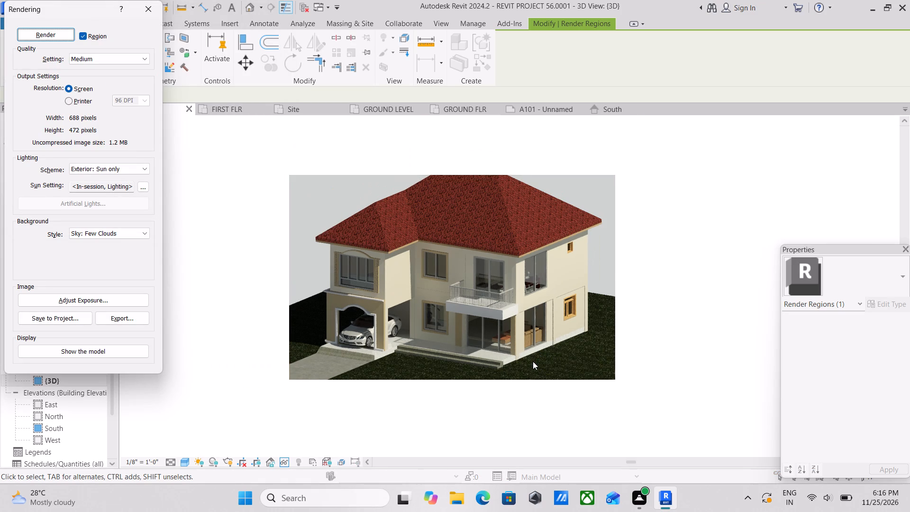
{"action": "key", "text": "shift+super+s"}
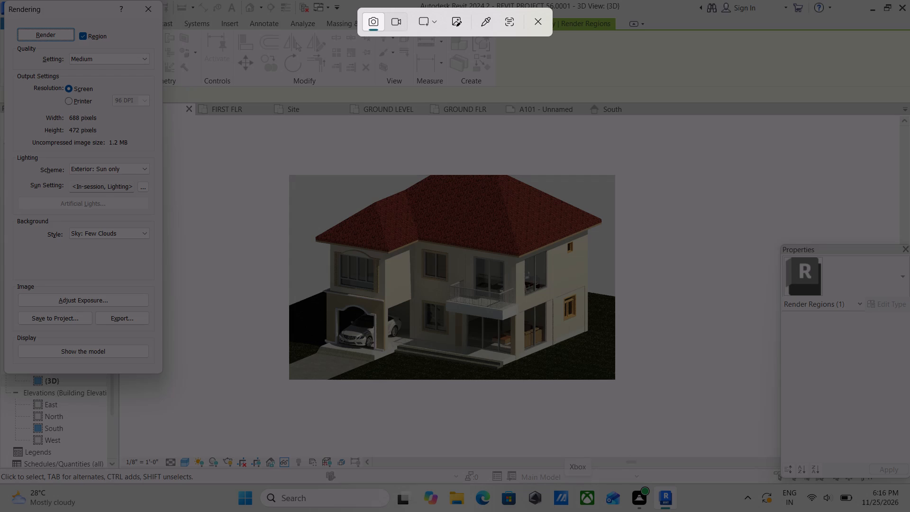
{"action": "left_click_drag", "start_coordinate": [251, 155], "coordinate": [695, 454]}
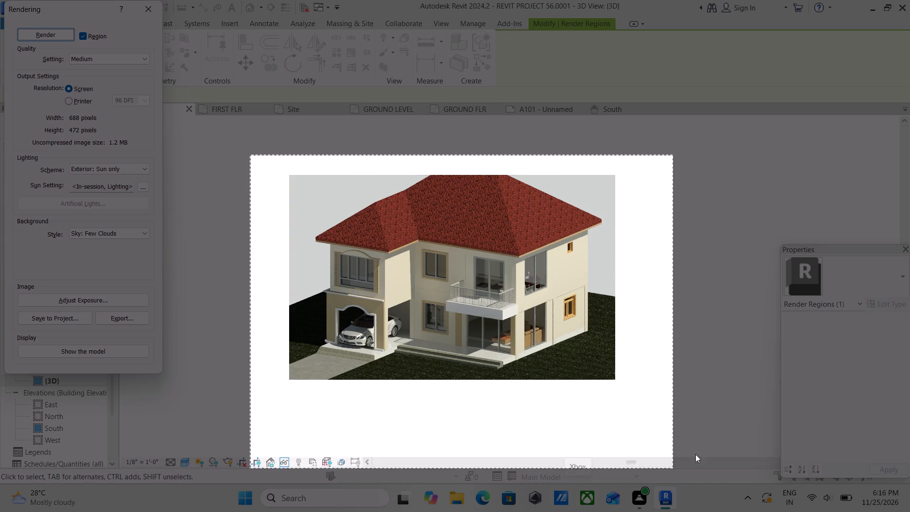
{"action": "left_click_drag", "start_coordinate": [695, 454], "coordinate": [625, 388]}
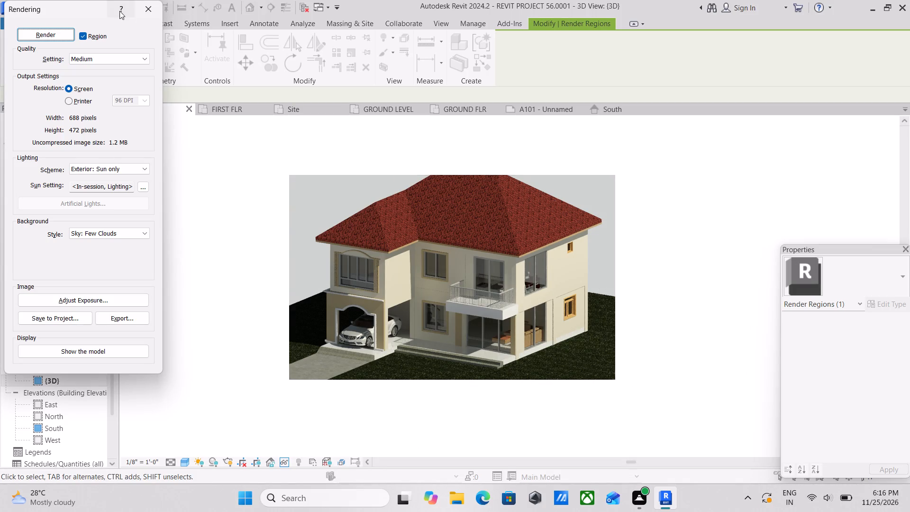
{"action": "left_click", "coordinate": [146, 3]}
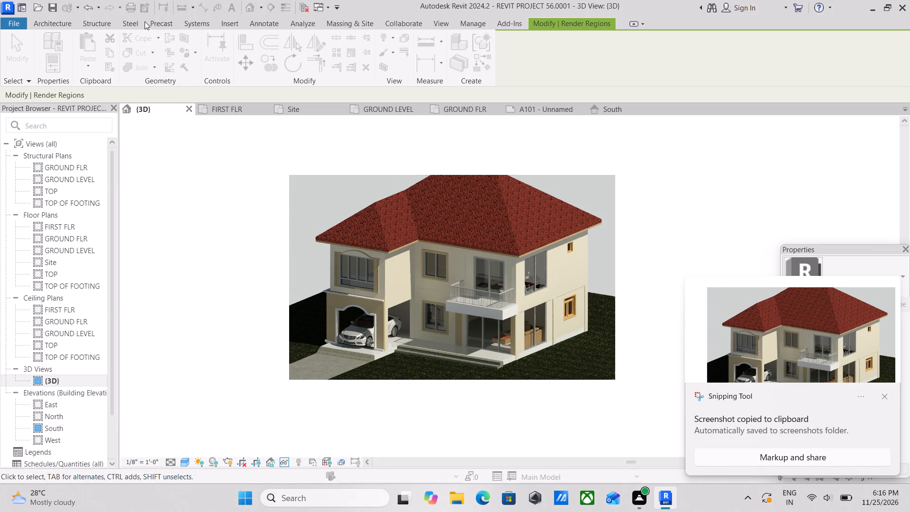
Expand the project's sheets and open sheet A101 - Unnamed.
{"action": "scroll", "coordinate": [52, 405], "scroll_direction": "down", "scroll_amount": 3}
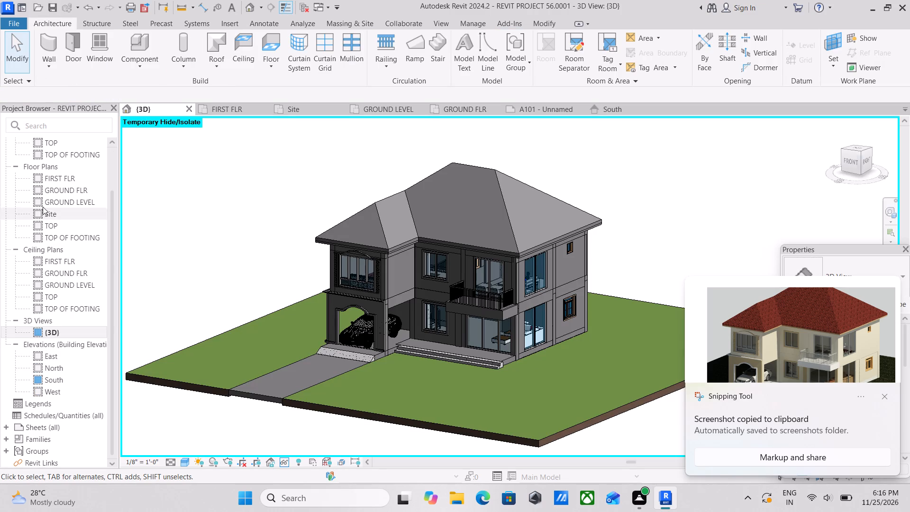
{"action": "scroll", "coordinate": [48, 347], "scroll_direction": "down", "scroll_amount": 5}
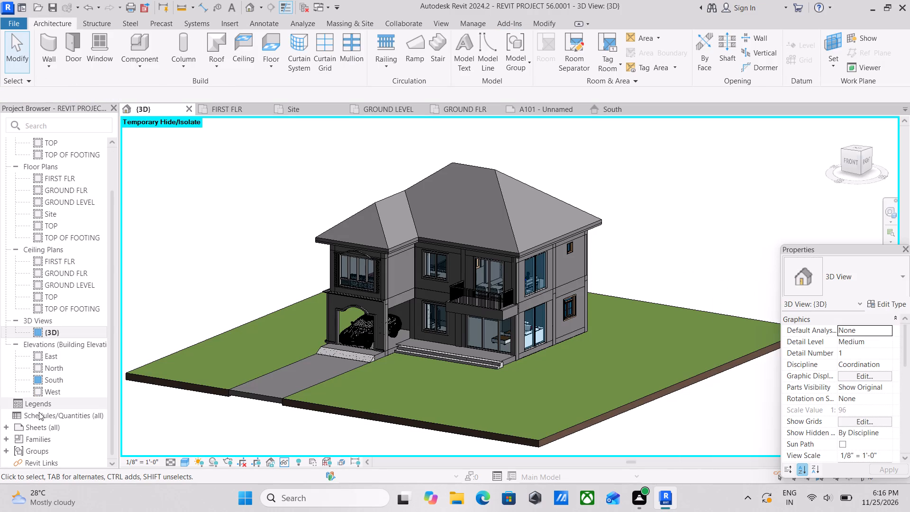
{"action": "scroll", "coordinate": [46, 409], "scroll_direction": "down", "scroll_amount": 2}
{"action": "double_click", "coordinate": [5, 427]}
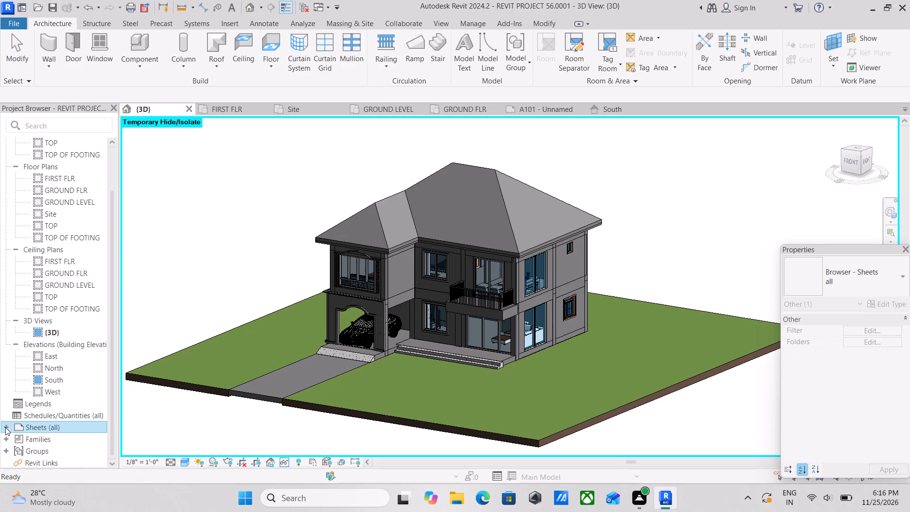
{"action": "double_click", "coordinate": [60, 441]}
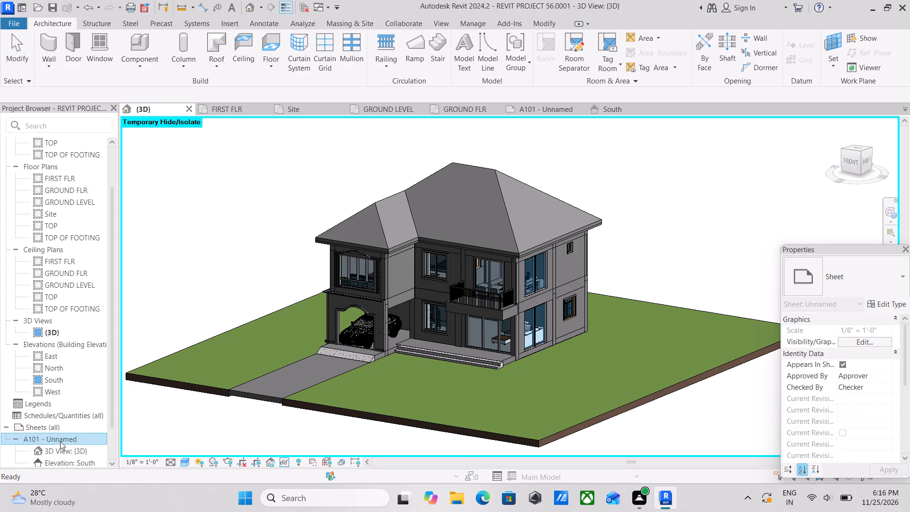
Fit all of sheet A101 in sight and capture a screen snip of it with Snipping Tool.
{"action": "scroll", "coordinate": [456, 288], "scroll_direction": "down", "scroll_amount": 2}
{"action": "middle_click_drag", "start_coordinate": [456, 288], "coordinate": [385, 367]}
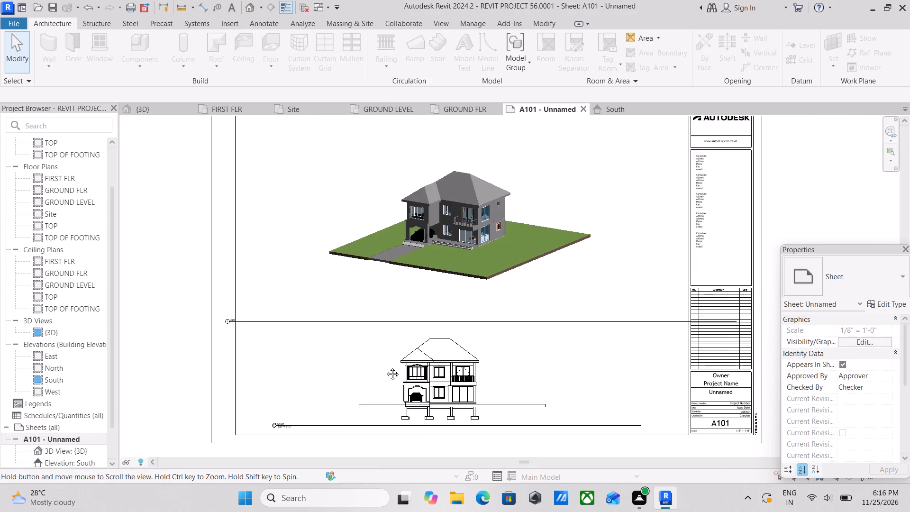
{"action": "middle_click_drag", "start_coordinate": [385, 367], "coordinate": [386, 368]}
{"action": "middle_click_drag", "start_coordinate": [411, 356], "coordinate": [426, 352]}
{"action": "scroll", "coordinate": [428, 352], "scroll_direction": "down", "scroll_amount": 2}
{"action": "middle_click_drag", "start_coordinate": [428, 352], "coordinate": [428, 350]}
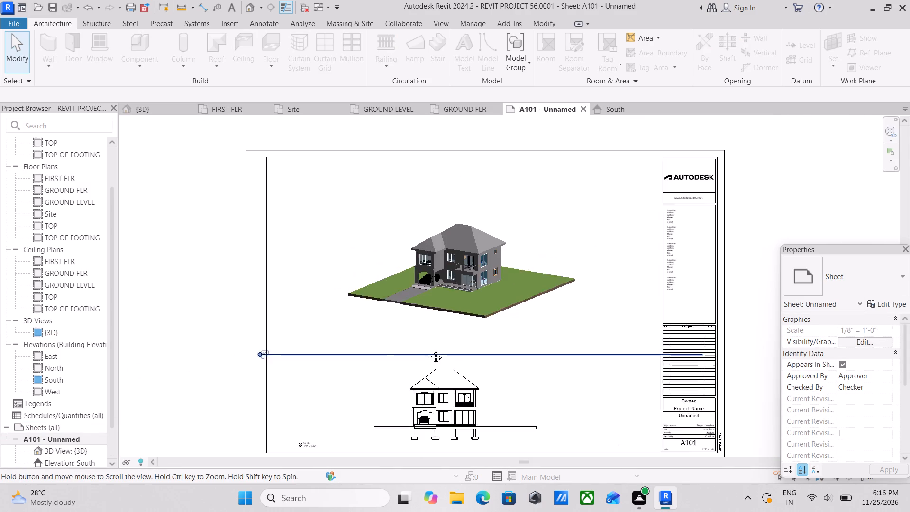
{"action": "middle_click_drag", "start_coordinate": [428, 350], "coordinate": [419, 322]}
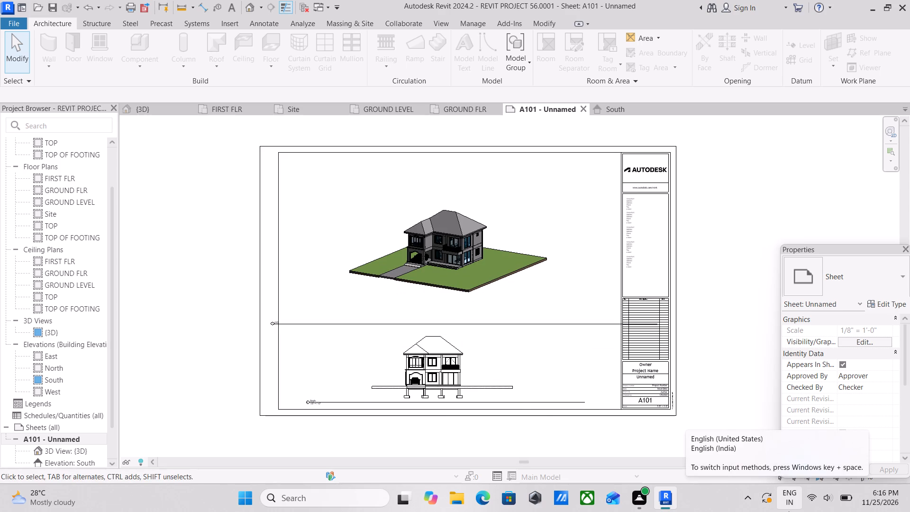
{"action": "key", "text": "shift+super+s"}
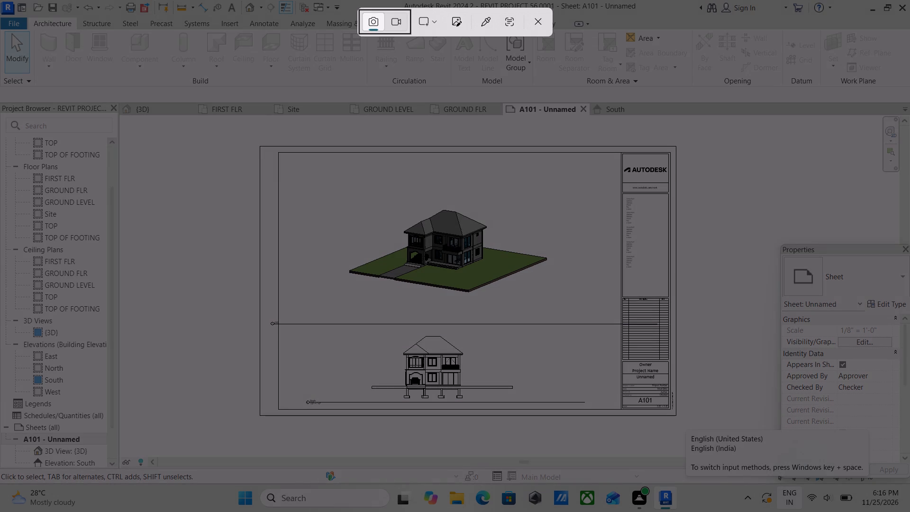
{"action": "left_click_drag", "start_coordinate": [230, 130], "coordinate": [457, 351]}
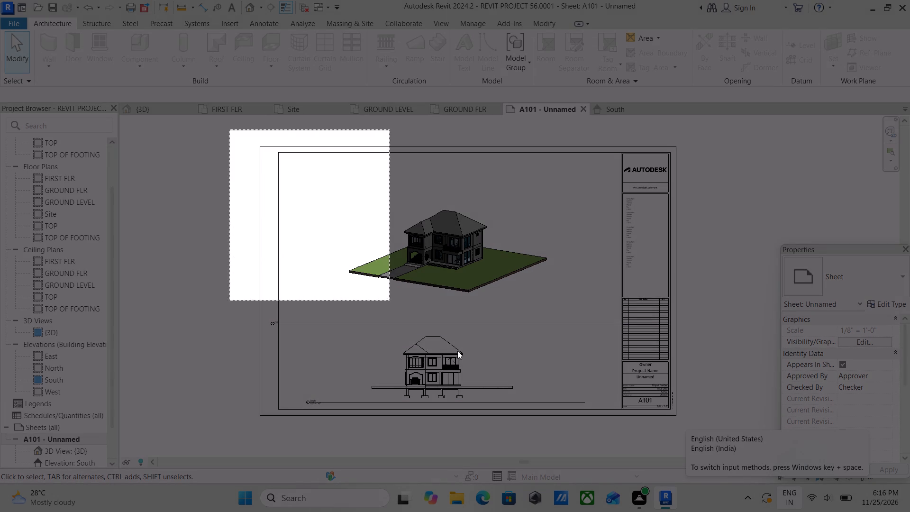
{"action": "left_click_drag", "start_coordinate": [457, 351], "coordinate": [701, 422]}
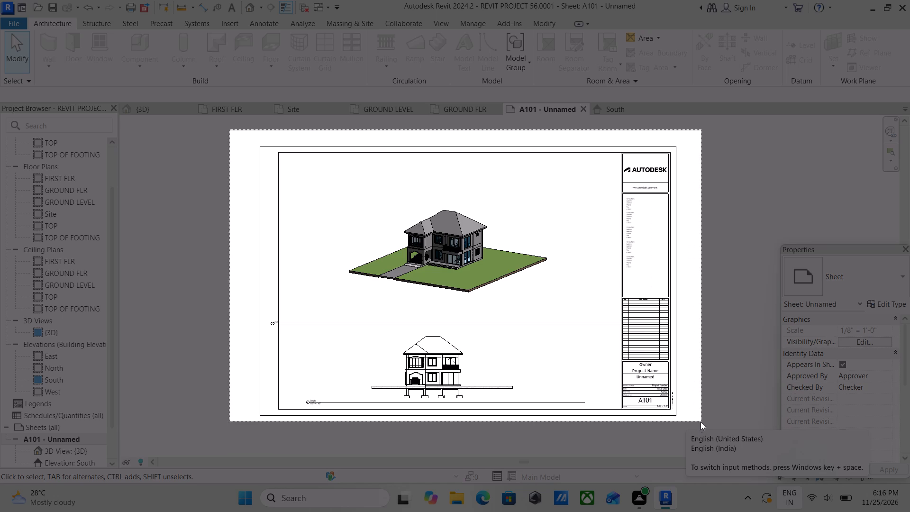
{"action": "left_click_drag", "start_coordinate": [701, 422], "coordinate": [697, 425]}
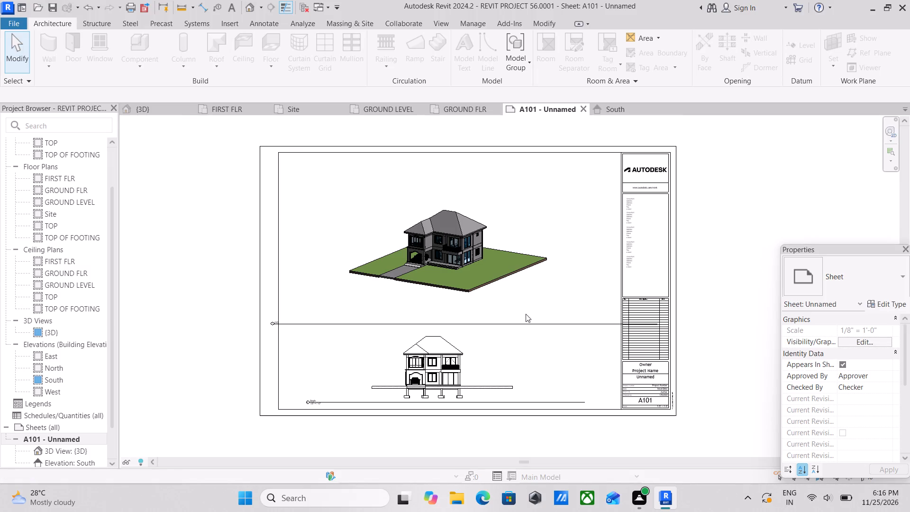
Examine the 3D view and South elevation viewports on sheet A101 up close.
{"action": "scroll", "coordinate": [451, 260], "scroll_direction": "up", "scroll_amount": 6}
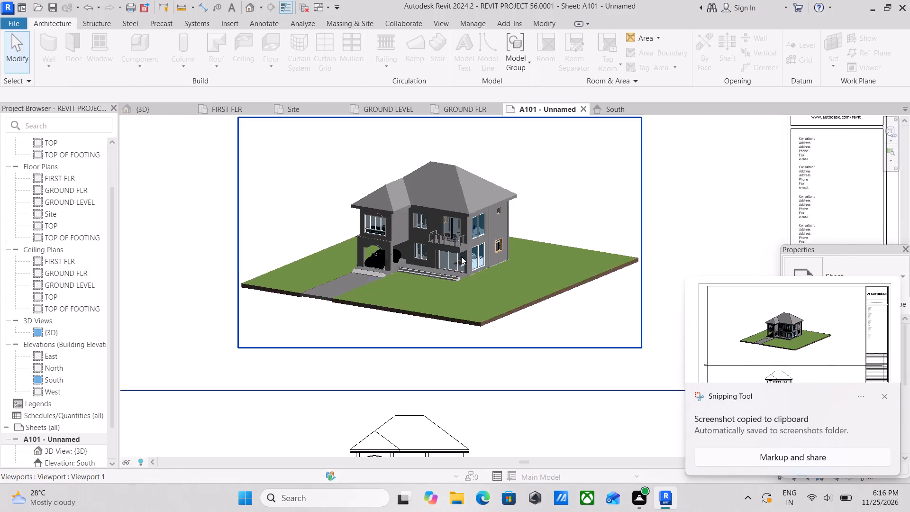
{"action": "scroll", "coordinate": [461, 256], "scroll_direction": "down", "scroll_amount": 5}
{"action": "middle_click_drag", "start_coordinate": [453, 268], "coordinate": [435, 237]}
{"action": "scroll", "coordinate": [375, 363], "scroll_direction": "up", "scroll_amount": 3}
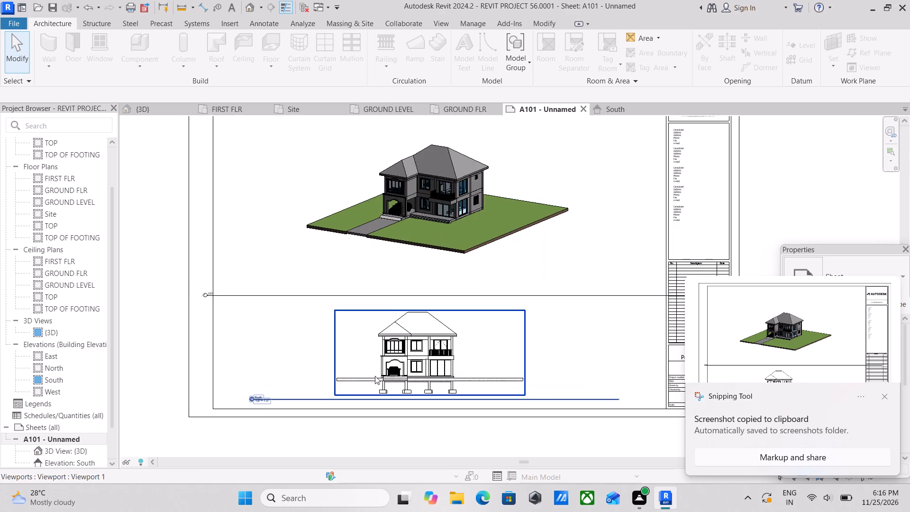
{"action": "scroll", "coordinate": [405, 332], "scroll_direction": "down", "scroll_amount": 1}
{"action": "middle_click_drag", "start_coordinate": [405, 332], "coordinate": [430, 402]}
{"action": "middle_click_drag", "start_coordinate": [427, 342], "coordinate": [406, 362]}
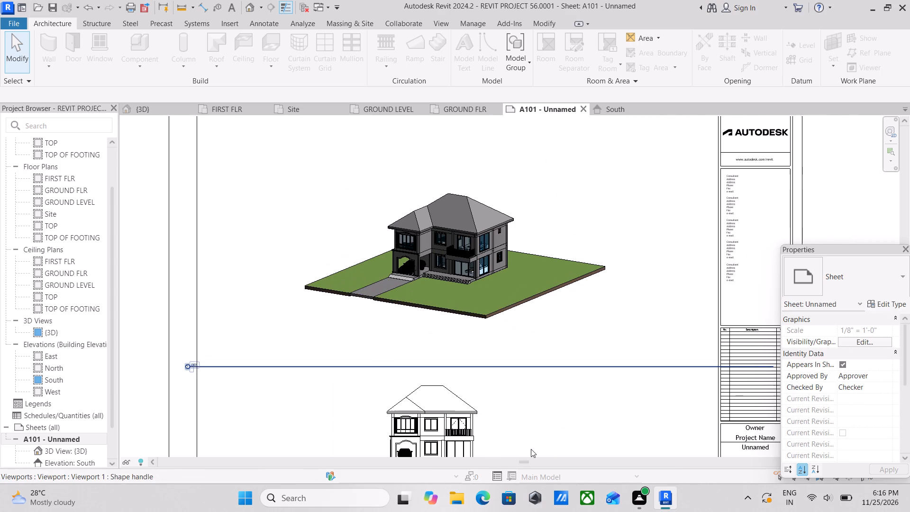
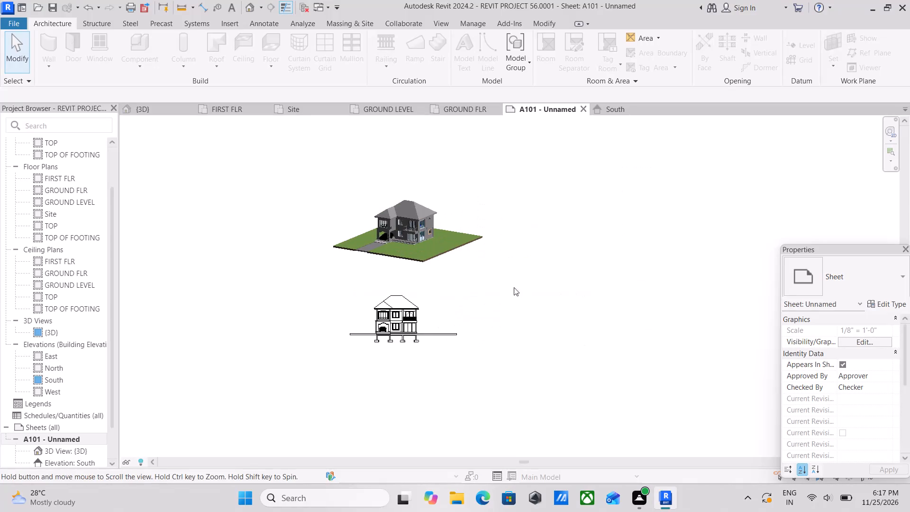
Review the overall layout of sheet A101, checking the 3D view, the South elevation and the title block.
{"action": "scroll", "coordinate": [523, 287], "scroll_direction": "up", "scroll_amount": 1}
{"action": "scroll", "coordinate": [458, 275], "scroll_direction": "up", "scroll_amount": 1}
{"action": "middle_click_drag", "start_coordinate": [458, 275], "coordinate": [512, 295]}
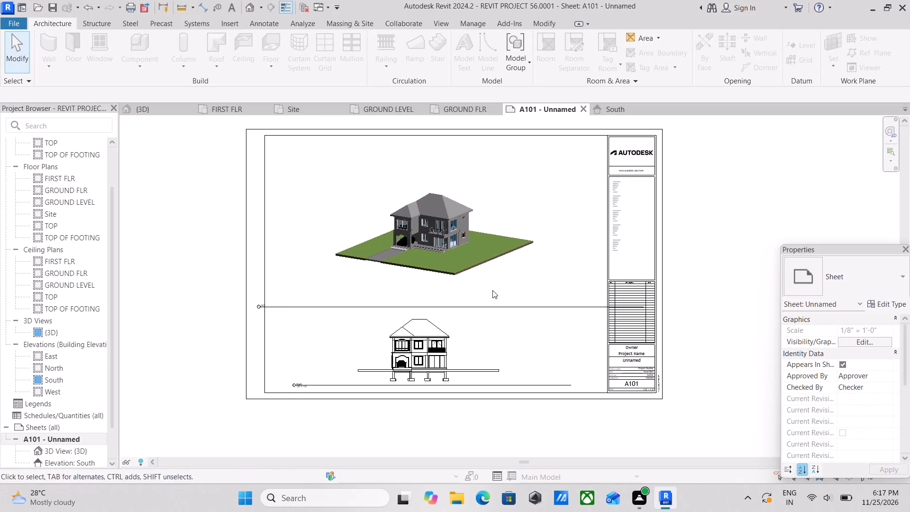
{"action": "scroll", "coordinate": [492, 290], "scroll_direction": "down", "scroll_amount": 2}
{"action": "middle_click_drag", "start_coordinate": [492, 290], "coordinate": [515, 315]}
{"action": "scroll", "coordinate": [498, 296], "scroll_direction": "up", "scroll_amount": 2}
{"action": "scroll", "coordinate": [510, 316], "scroll_direction": "down", "scroll_amount": 2}
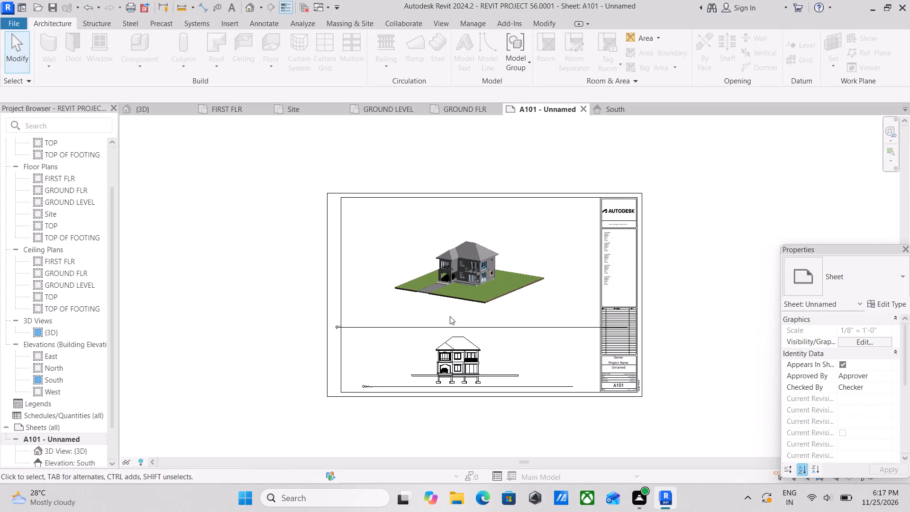
{"action": "scroll", "coordinate": [437, 315], "scroll_direction": "up", "scroll_amount": 2}
{"action": "scroll", "coordinate": [413, 311], "scroll_direction": "down", "scroll_amount": 2}
{"action": "middle_click_drag", "start_coordinate": [413, 311], "coordinate": [419, 313]}
{"action": "scroll", "coordinate": [432, 312], "scroll_direction": "up", "scroll_amount": 2}
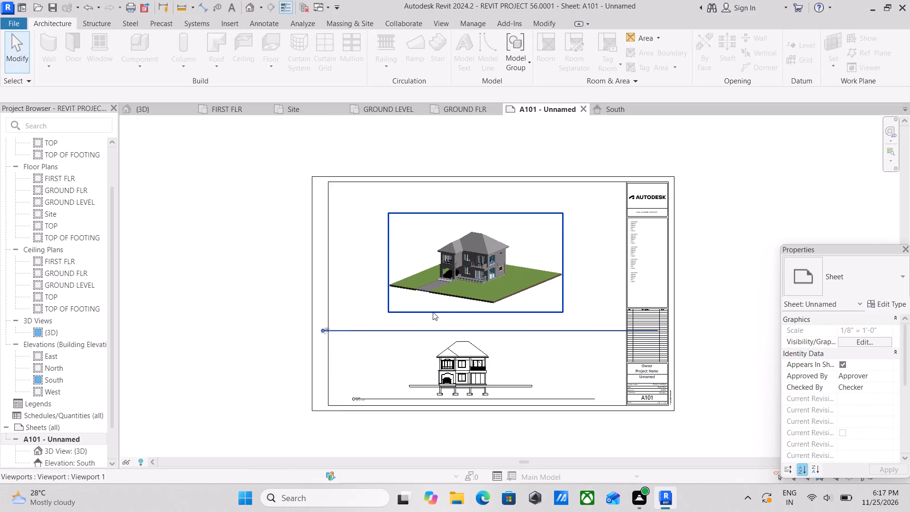
{"action": "scroll", "coordinate": [471, 318], "scroll_direction": "up", "scroll_amount": 3}
{"action": "scroll", "coordinate": [471, 318], "scroll_direction": "down", "scroll_amount": 4}
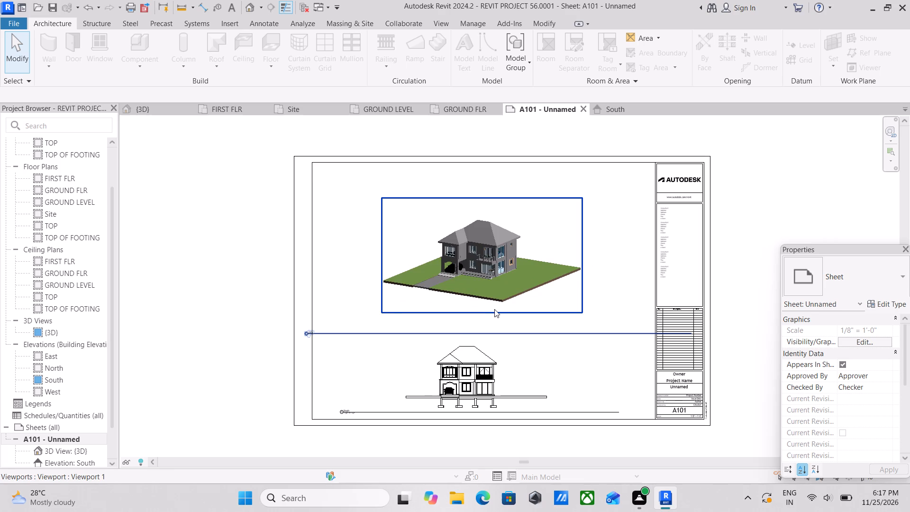
{"action": "scroll", "coordinate": [649, 264], "scroll_direction": "up", "scroll_amount": 2}
{"action": "scroll", "coordinate": [643, 268], "scroll_direction": "down", "scroll_amount": 1}
{"action": "middle_click_drag", "start_coordinate": [593, 286], "coordinate": [582, 266]}
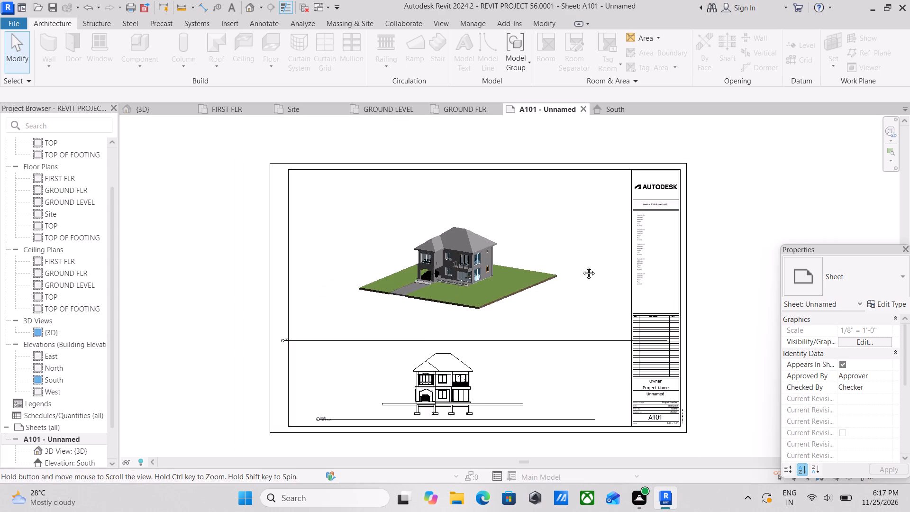
{"action": "middle_click_drag", "start_coordinate": [582, 266], "coordinate": [580, 246]}
{"action": "middle_click_drag", "start_coordinate": [491, 314], "coordinate": [516, 320]}
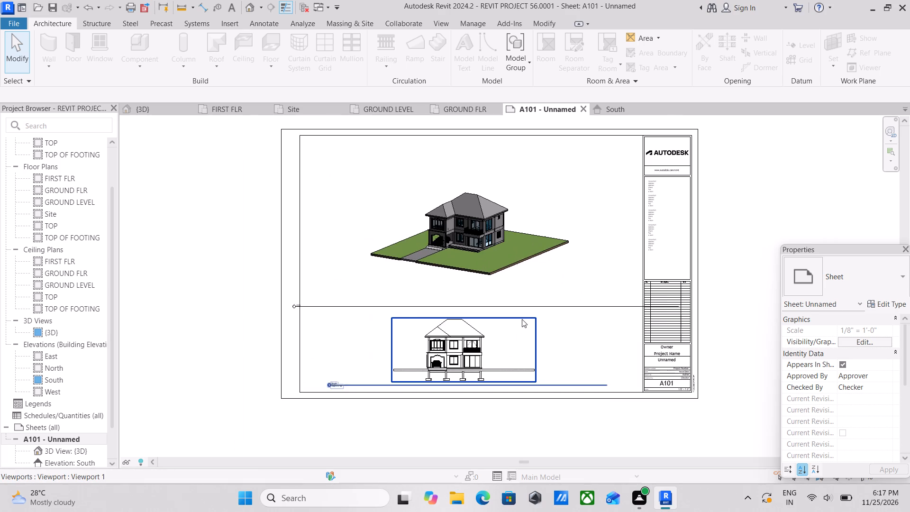
{"action": "scroll", "coordinate": [529, 319], "scroll_direction": "down", "scroll_amount": 1}
{"action": "middle_click_drag", "start_coordinate": [529, 319], "coordinate": [534, 349]}
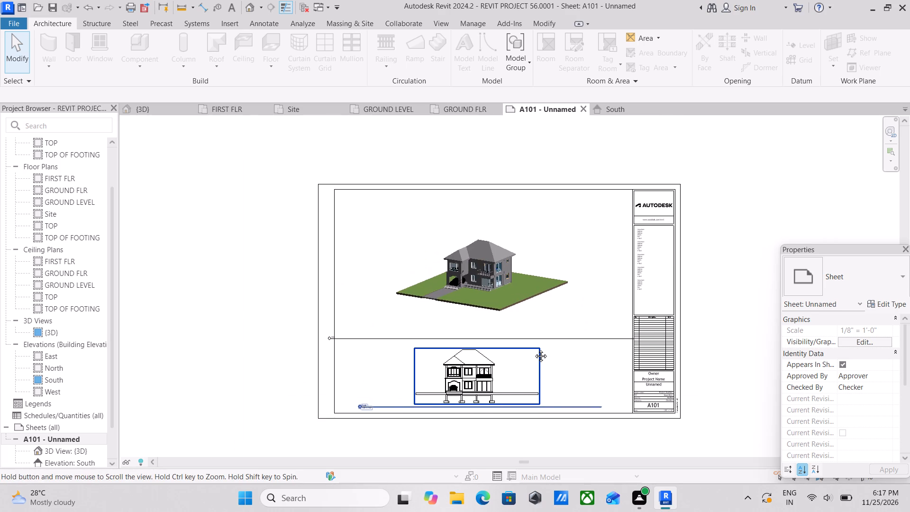
{"action": "middle_click_drag", "start_coordinate": [534, 349], "coordinate": [532, 350]}
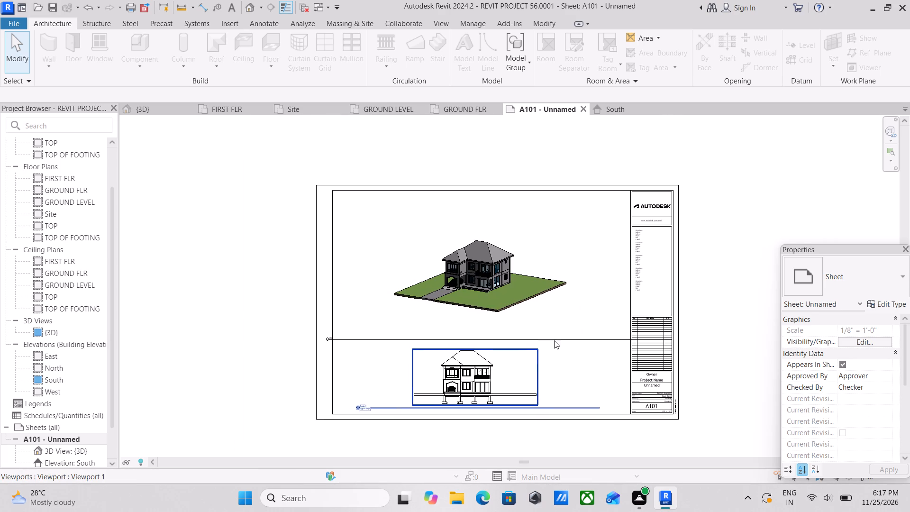
Save the project to REVIT PROJECT 56.rvt instead of the backup file, replacing the existing file.
{"action": "key", "text": "ctrl+s"}
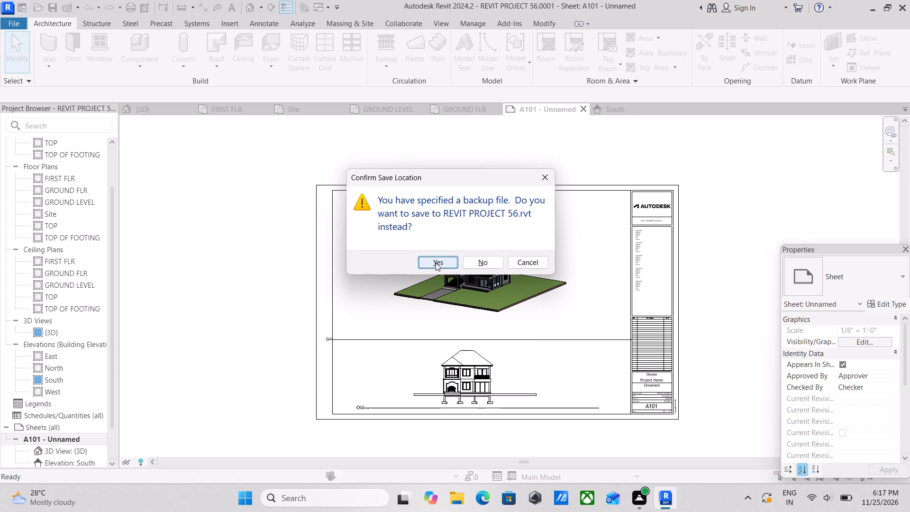
{"action": "left_click", "coordinate": [436, 263]}
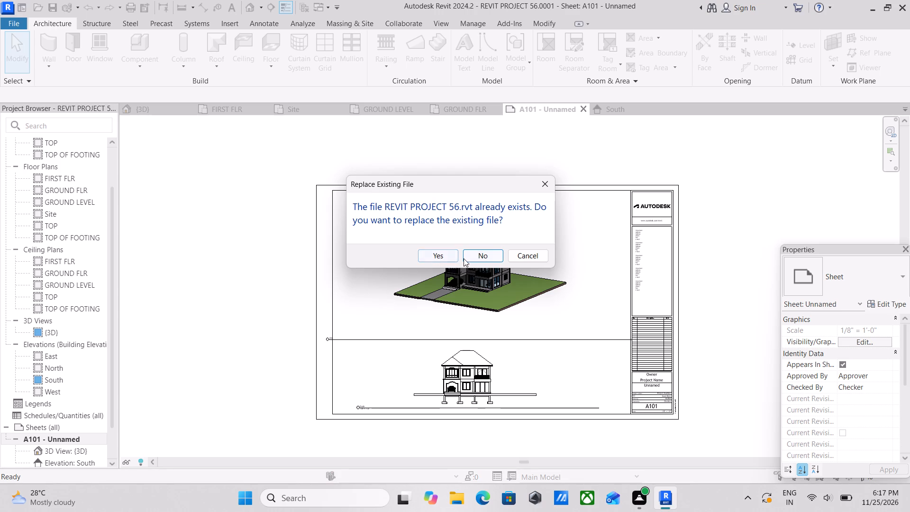
{"action": "left_click", "coordinate": [437, 256]}
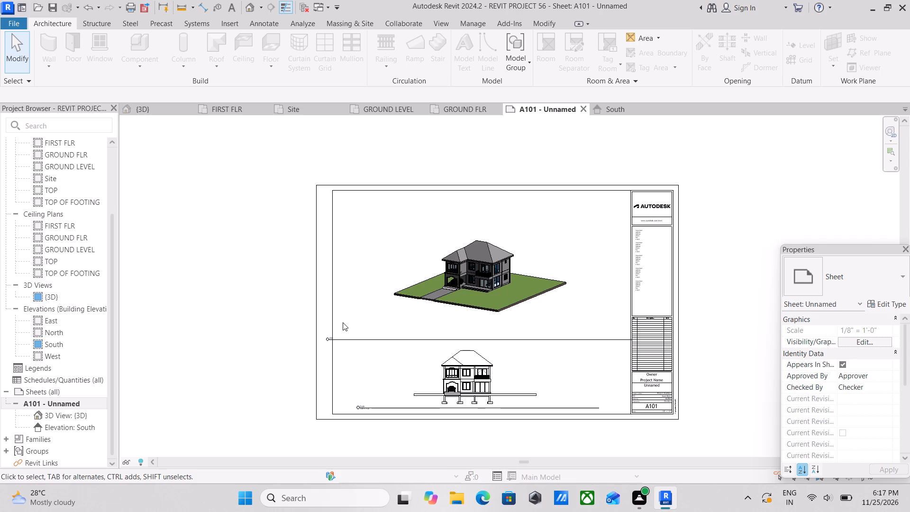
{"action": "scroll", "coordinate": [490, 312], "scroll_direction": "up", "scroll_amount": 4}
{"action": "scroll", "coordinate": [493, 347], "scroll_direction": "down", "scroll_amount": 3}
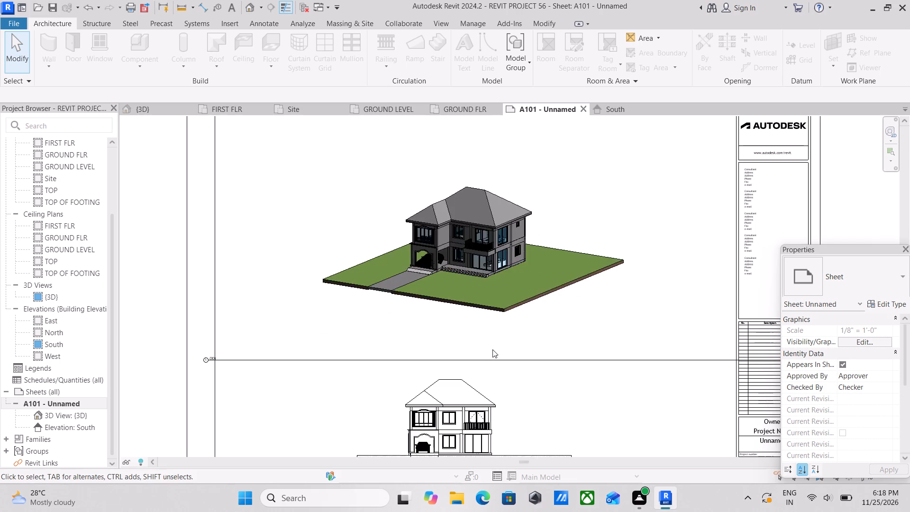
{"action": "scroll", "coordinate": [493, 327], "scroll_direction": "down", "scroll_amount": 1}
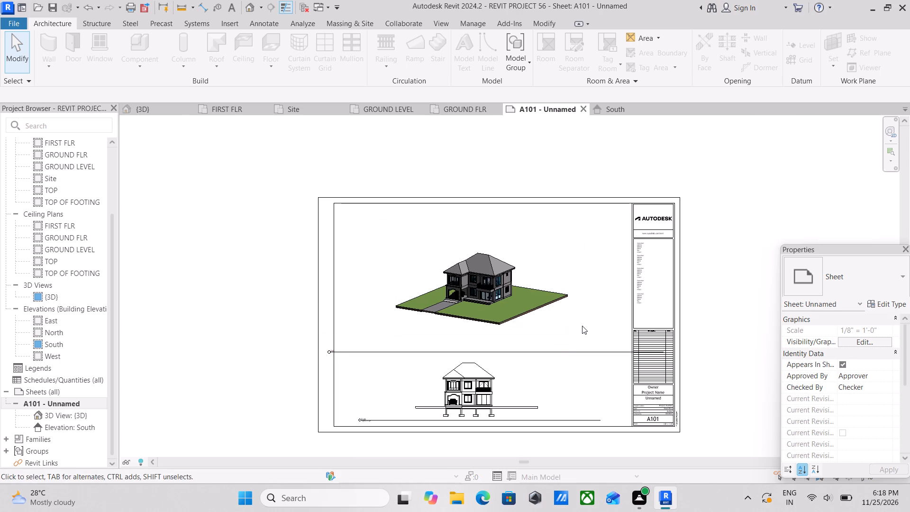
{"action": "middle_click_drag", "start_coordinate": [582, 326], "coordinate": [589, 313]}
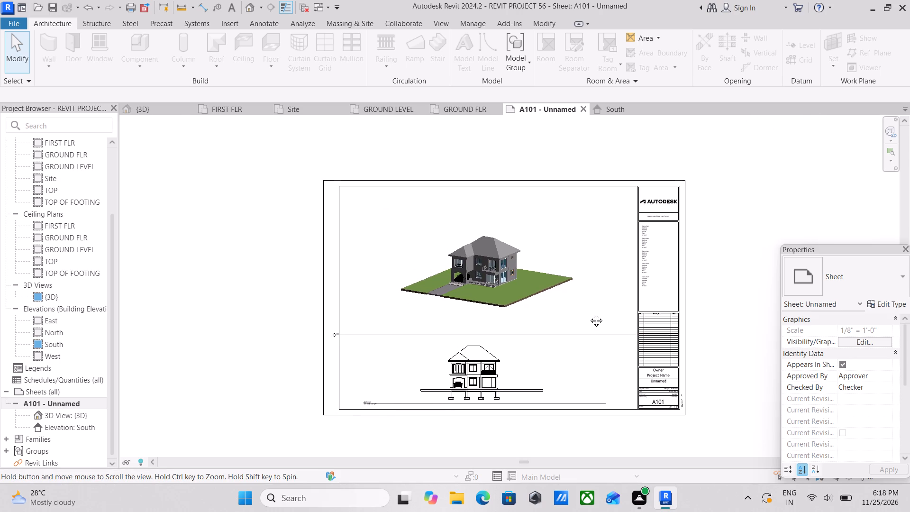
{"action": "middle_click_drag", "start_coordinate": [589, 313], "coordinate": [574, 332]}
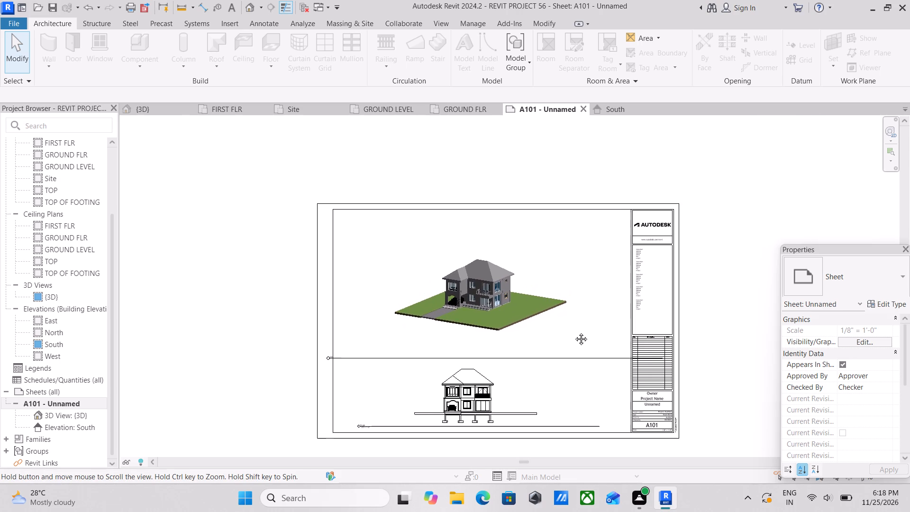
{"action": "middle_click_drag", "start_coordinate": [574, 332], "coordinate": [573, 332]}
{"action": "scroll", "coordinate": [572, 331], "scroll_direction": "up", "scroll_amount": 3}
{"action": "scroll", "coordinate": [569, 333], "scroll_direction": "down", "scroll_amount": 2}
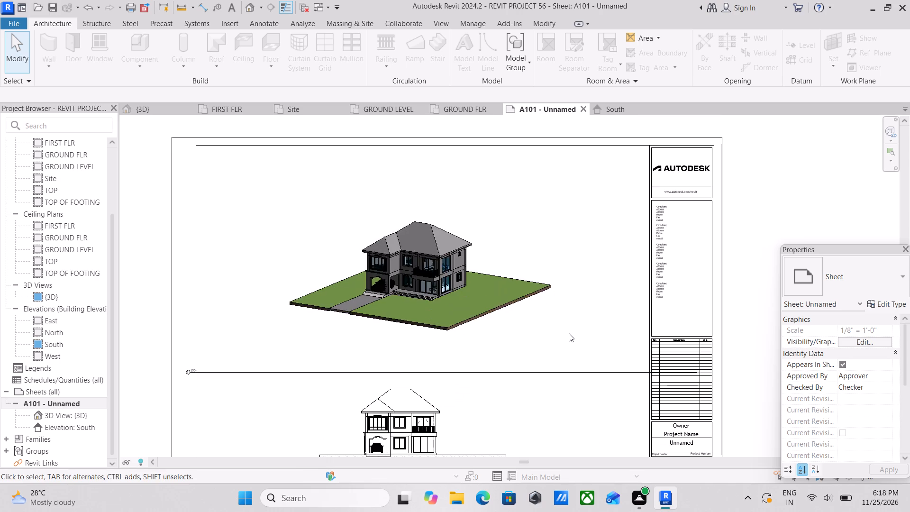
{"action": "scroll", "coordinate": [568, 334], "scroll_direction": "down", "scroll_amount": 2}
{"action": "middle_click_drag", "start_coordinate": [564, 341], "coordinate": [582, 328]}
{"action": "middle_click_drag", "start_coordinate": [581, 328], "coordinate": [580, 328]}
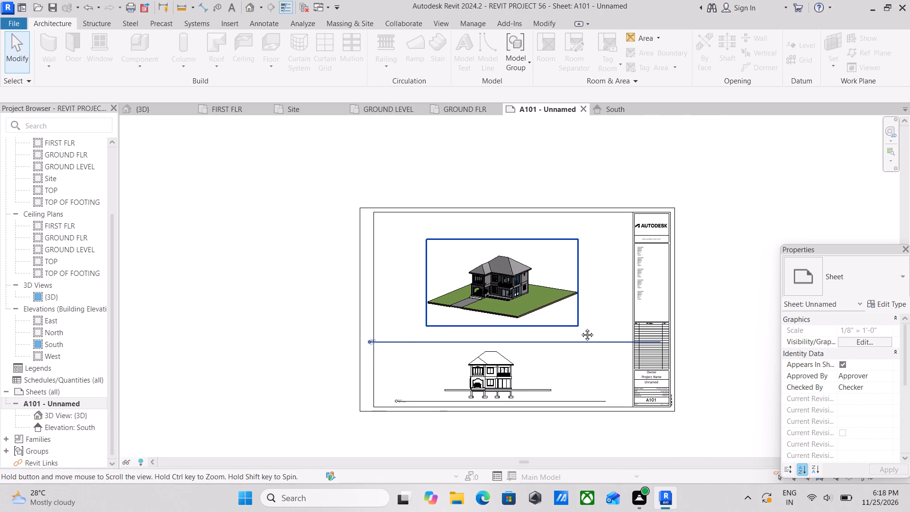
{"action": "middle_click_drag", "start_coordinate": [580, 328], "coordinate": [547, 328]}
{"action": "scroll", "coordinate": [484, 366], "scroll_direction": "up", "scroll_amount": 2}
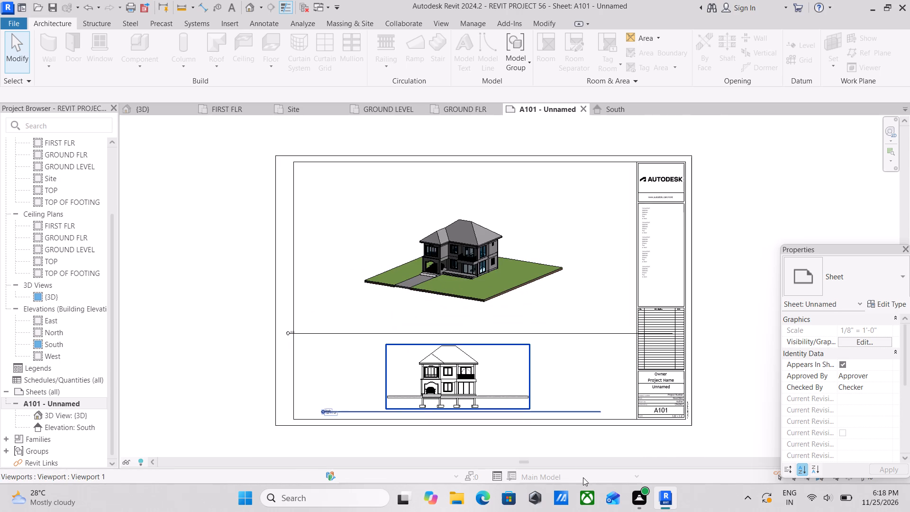
Save the project as a Revit project file named REVIT PROJECT 56.rvt in the Desktop folder.
{"action": "left_click", "coordinate": [7, 19]}
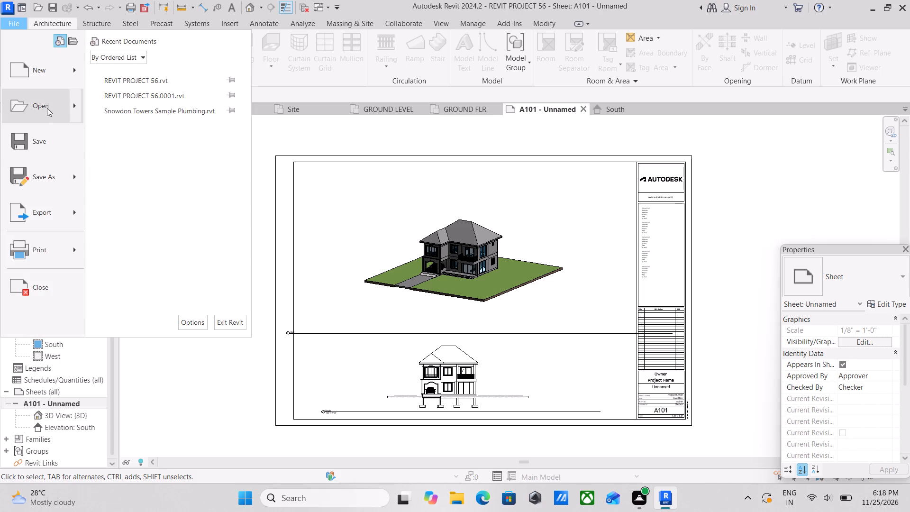
{"action": "left_click", "coordinate": [65, 183]}
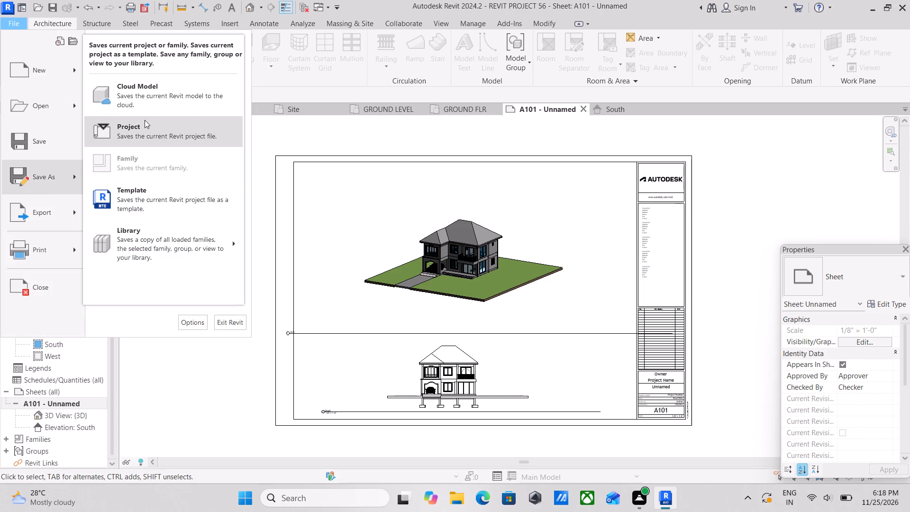
{"action": "left_click", "coordinate": [145, 119]}
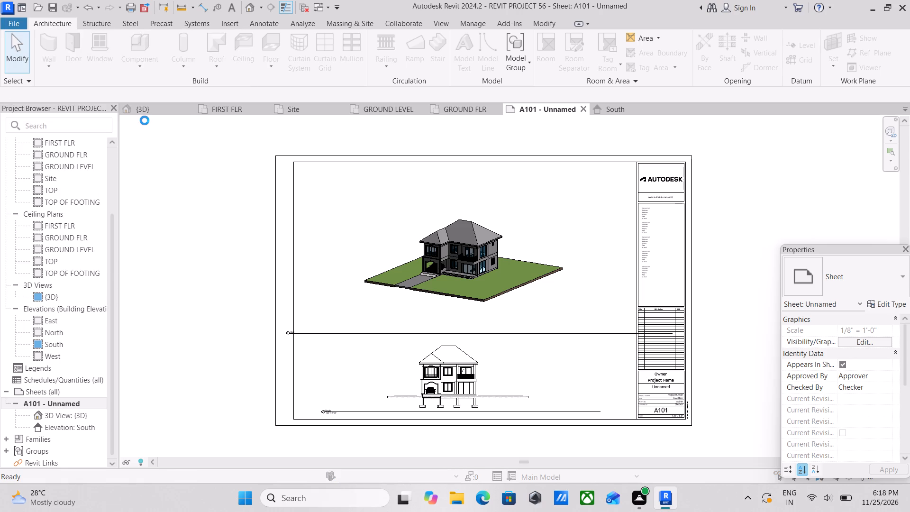
{"action": "scroll", "coordinate": [293, 234], "scroll_direction": "down", "scroll_amount": 1}
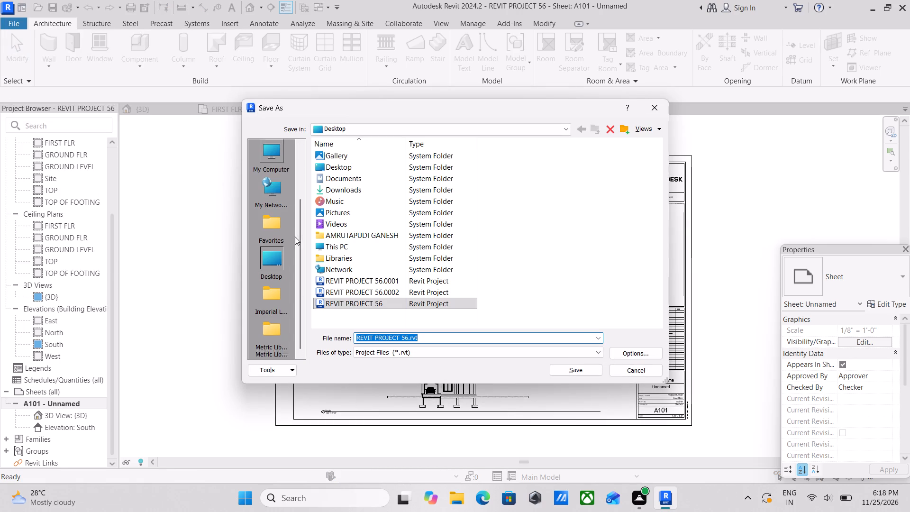
{"action": "scroll", "coordinate": [295, 237], "scroll_direction": "down", "scroll_amount": 1}
{"action": "left_click", "coordinate": [582, 371]}
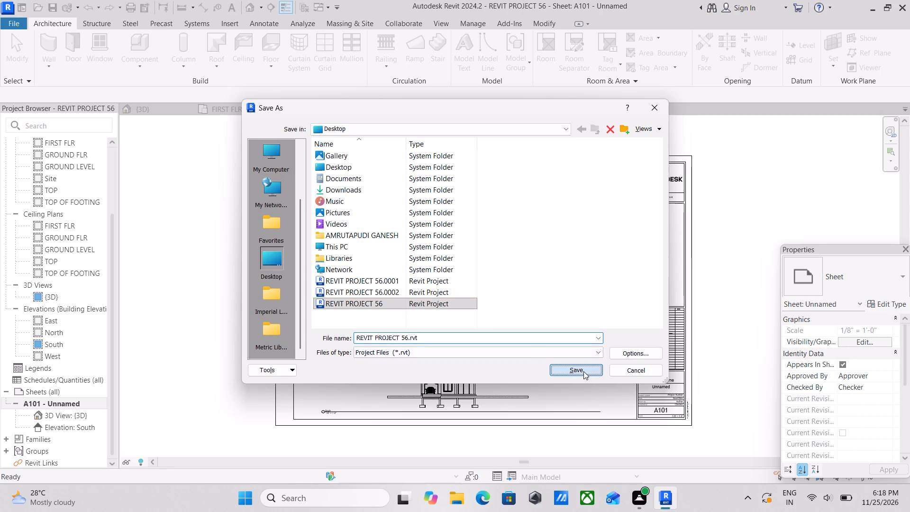